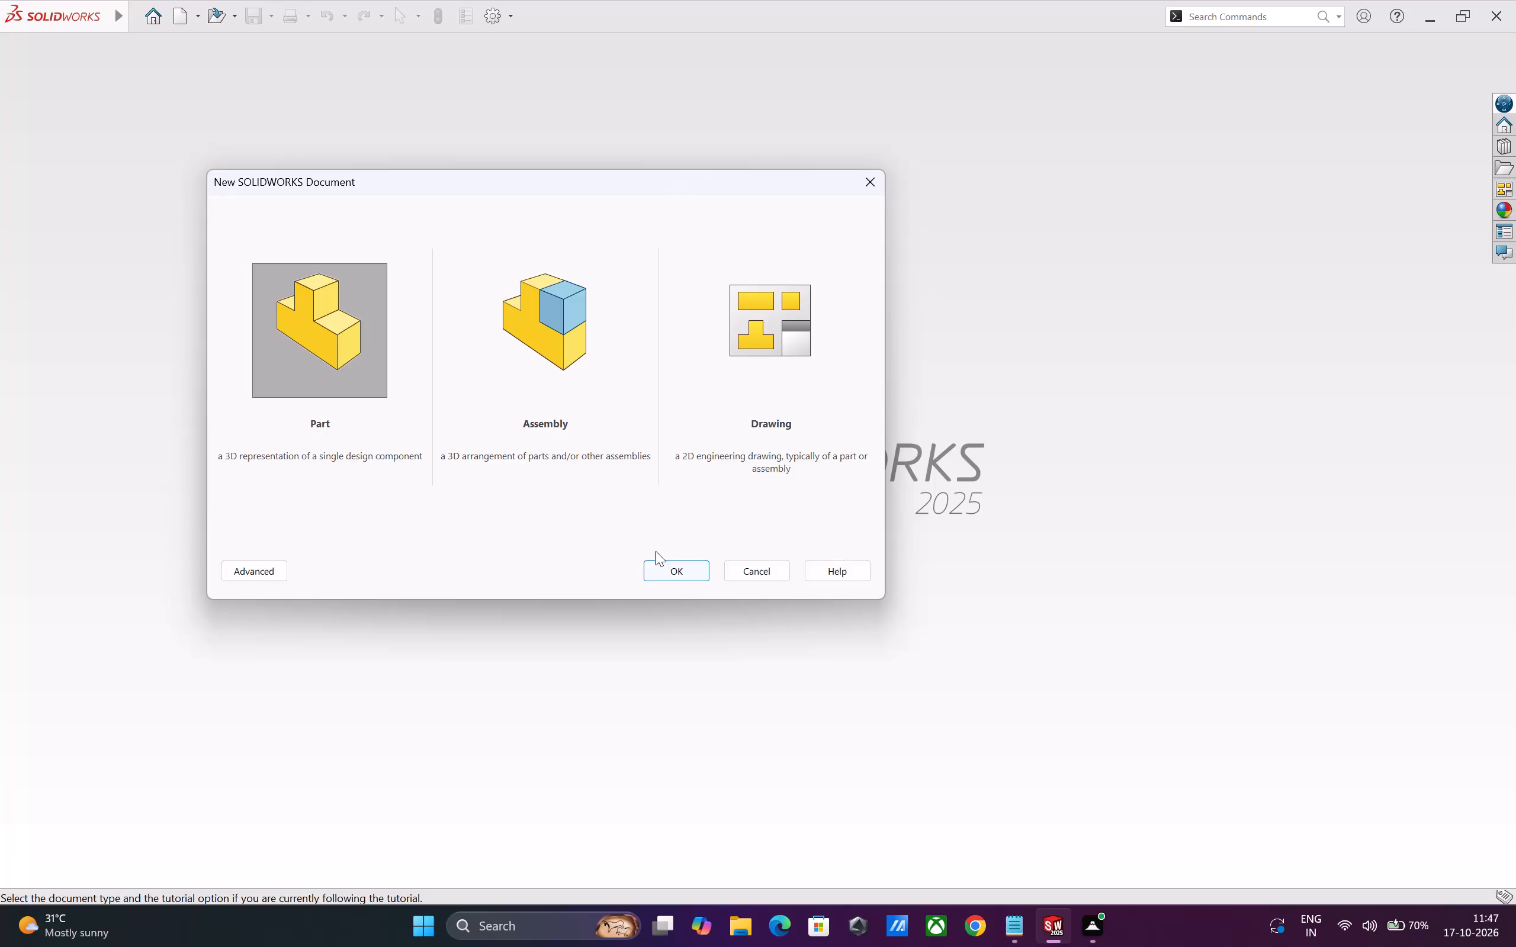
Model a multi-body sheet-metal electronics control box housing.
Create a new part document and set its units to MMGS (millimeter, gram, second).
{"action": "left_click", "coordinate": [664, 566]}
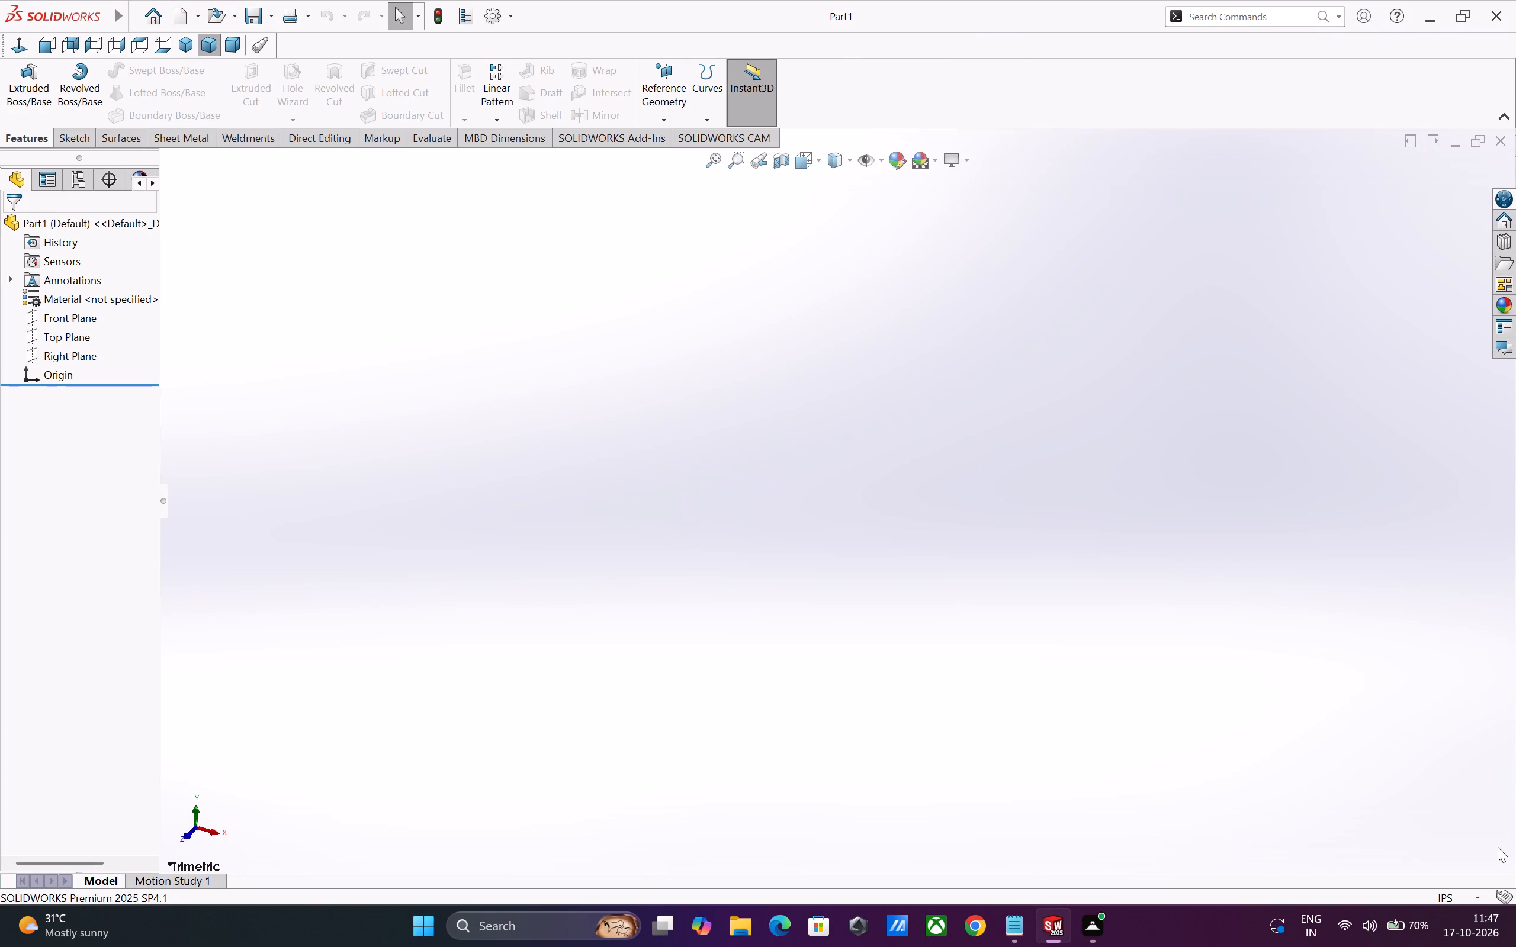
{"action": "left_click", "coordinate": [1437, 896]}
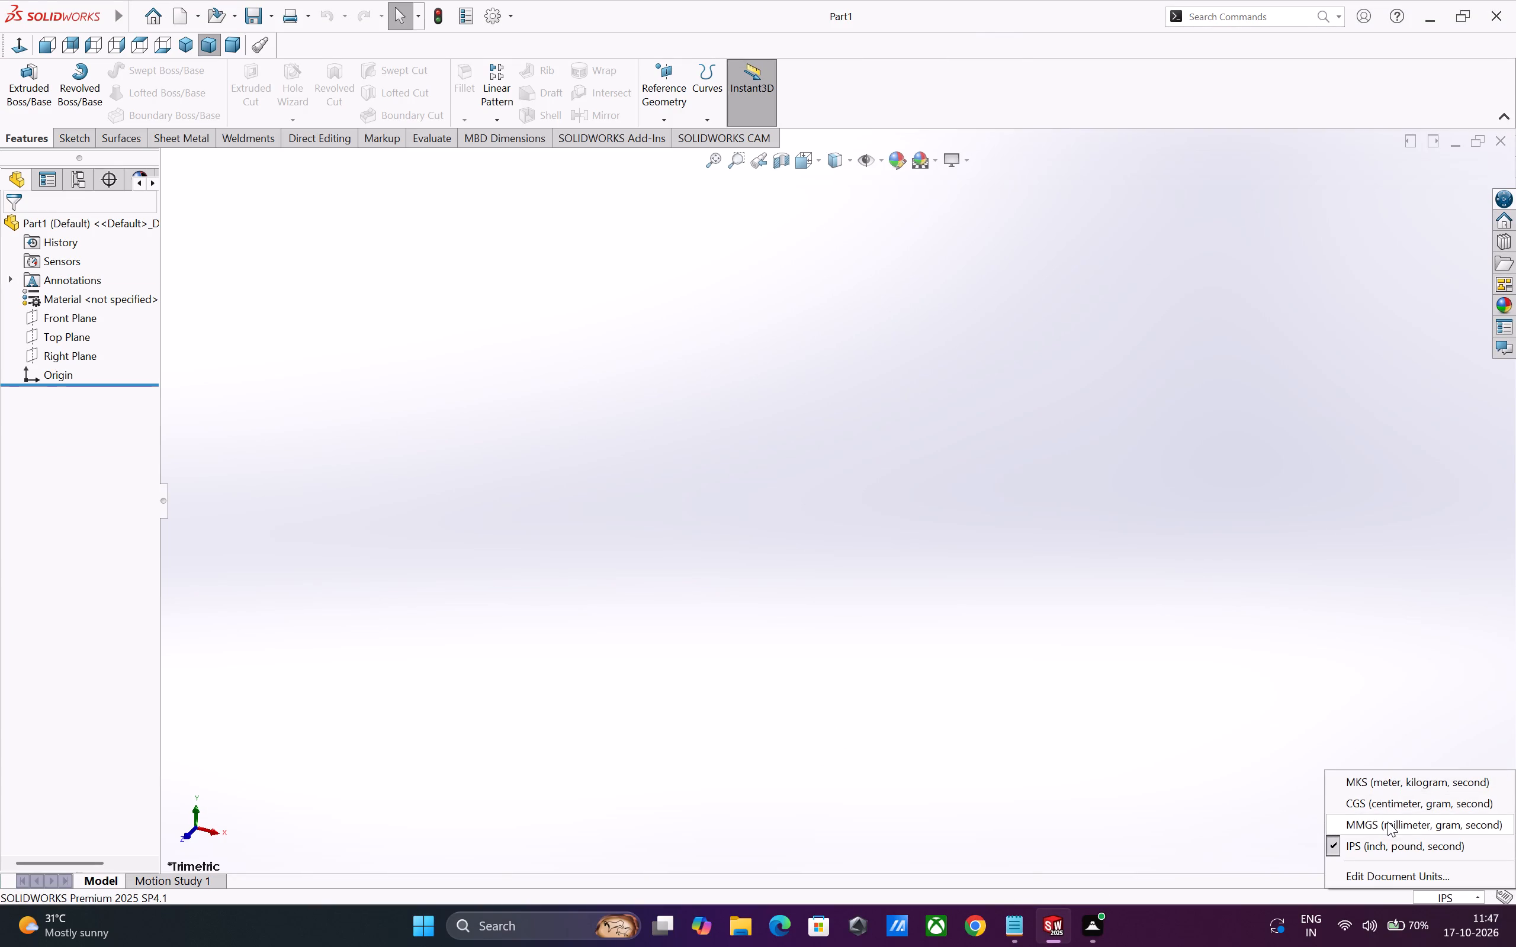
{"action": "left_click", "coordinate": [1387, 822]}
Start a sketch on the Top Plane.
{"action": "left_click", "coordinate": [56, 338]}
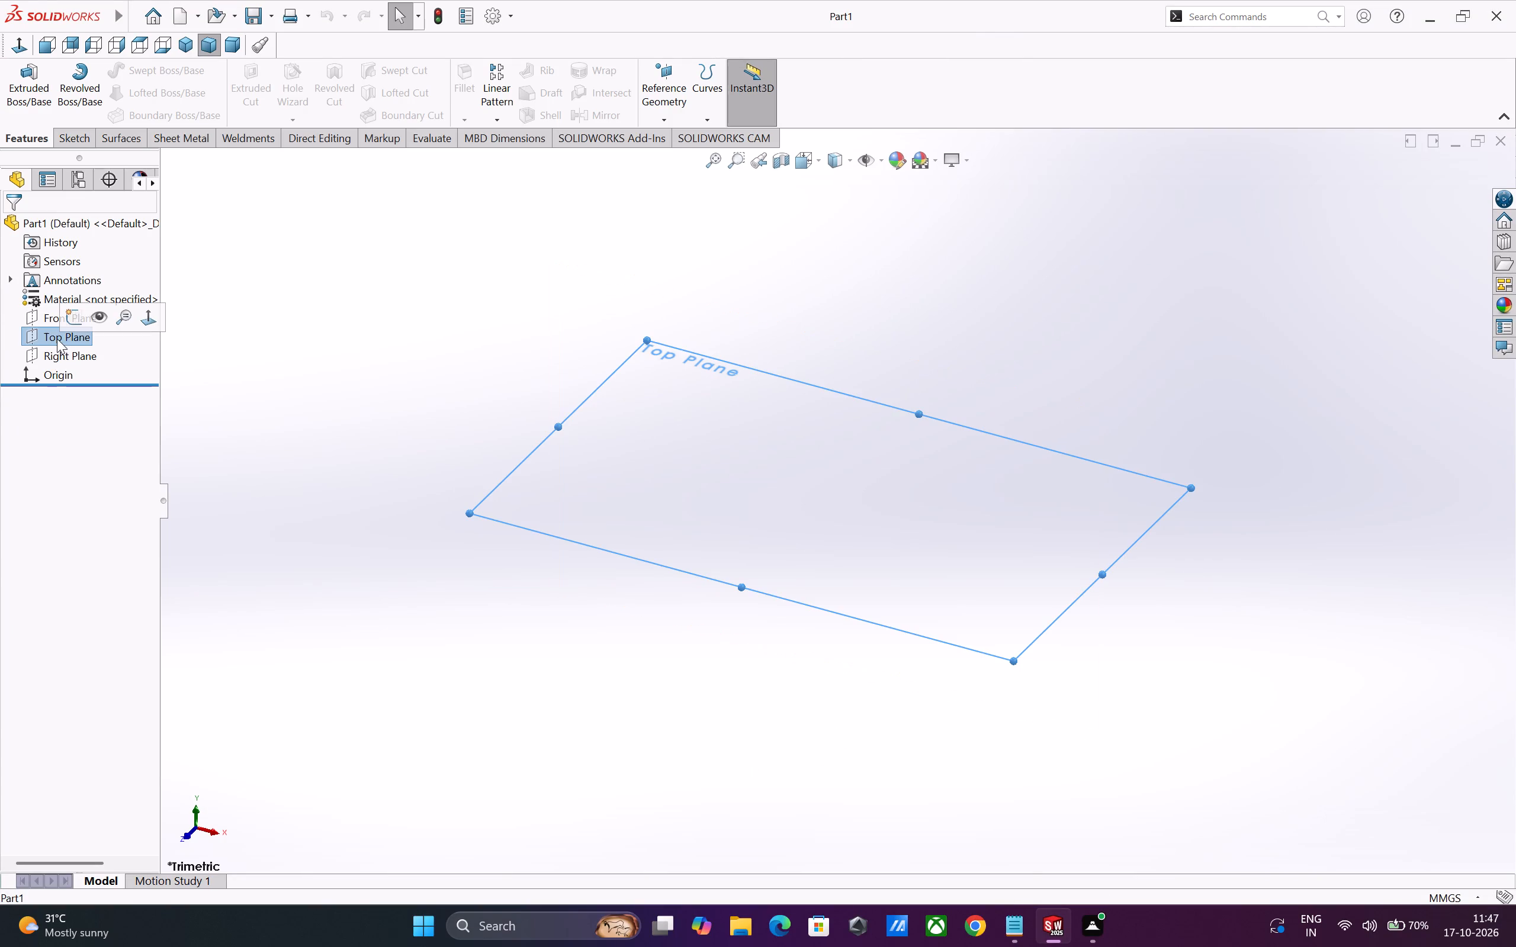
{"action": "left_click", "coordinate": [76, 317]}
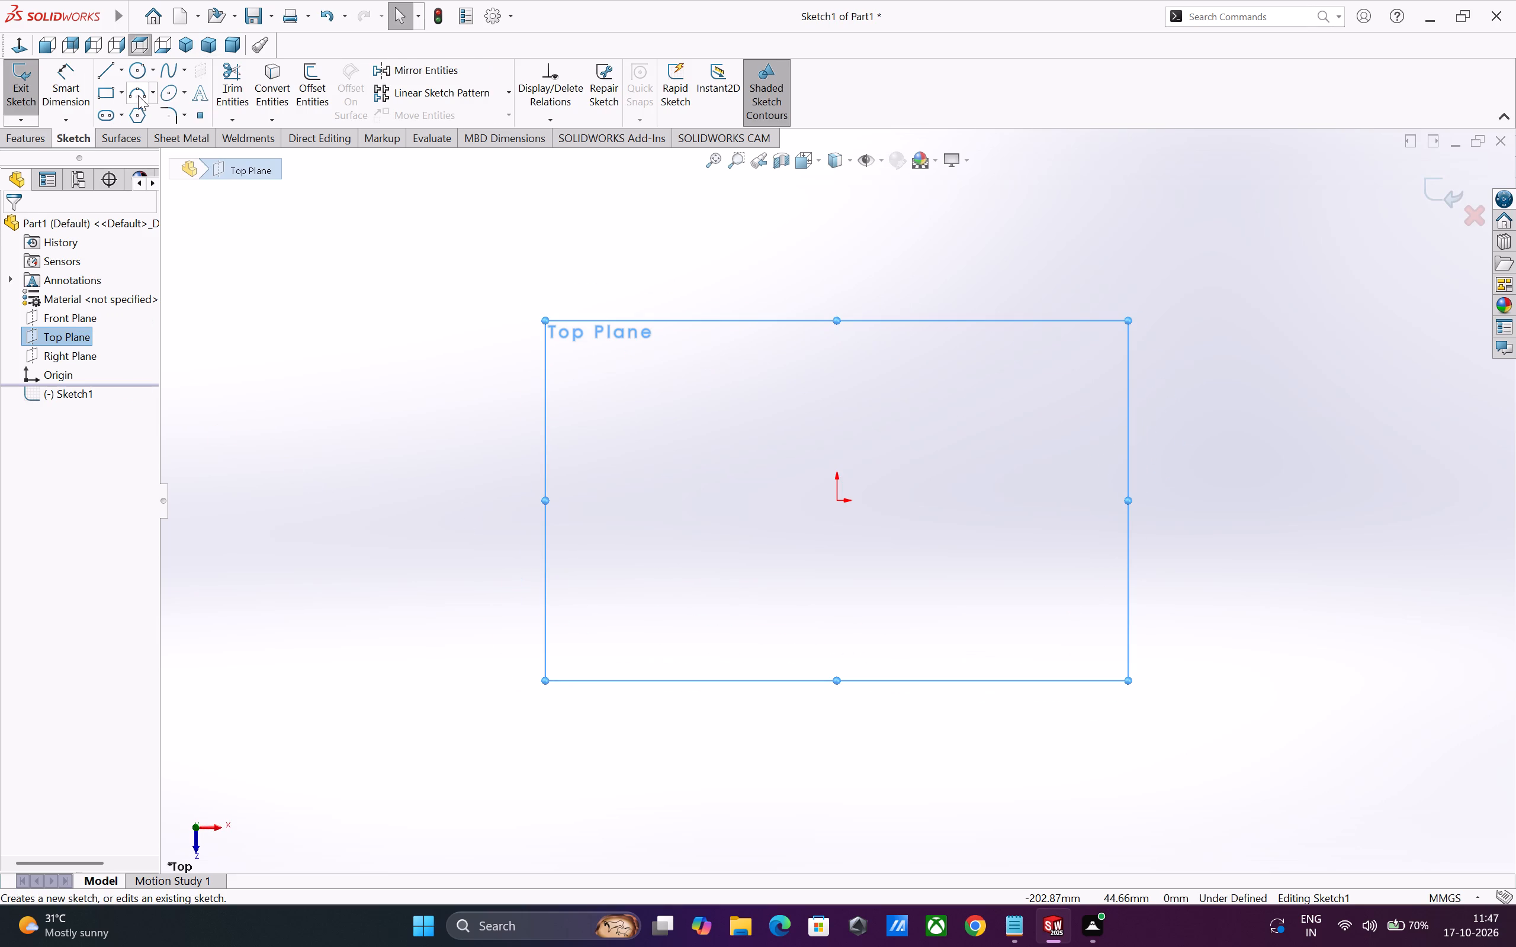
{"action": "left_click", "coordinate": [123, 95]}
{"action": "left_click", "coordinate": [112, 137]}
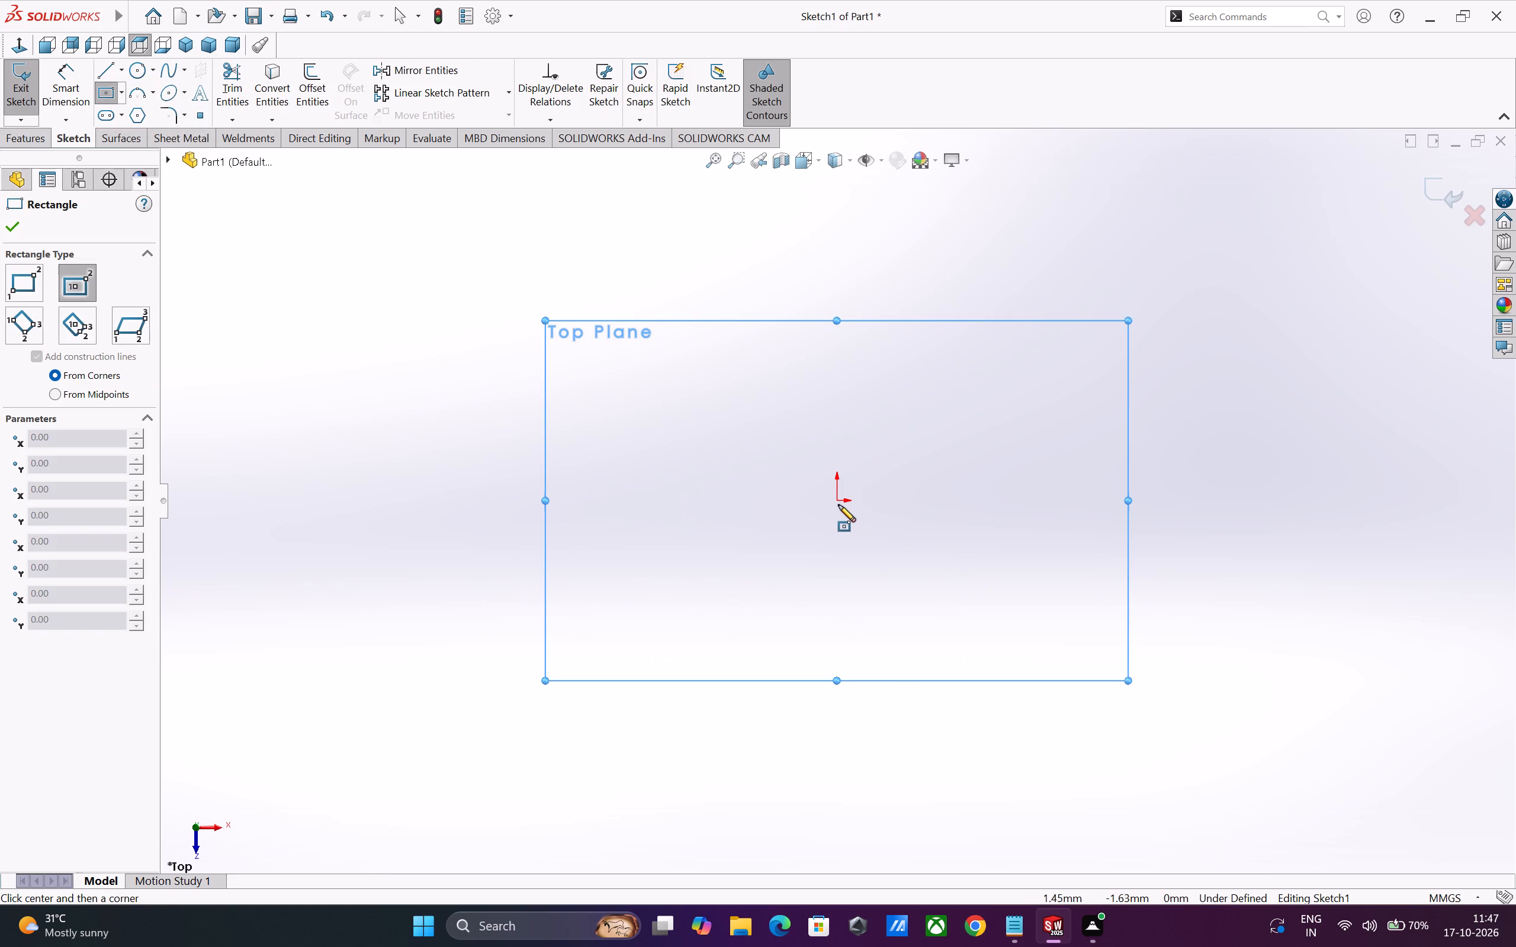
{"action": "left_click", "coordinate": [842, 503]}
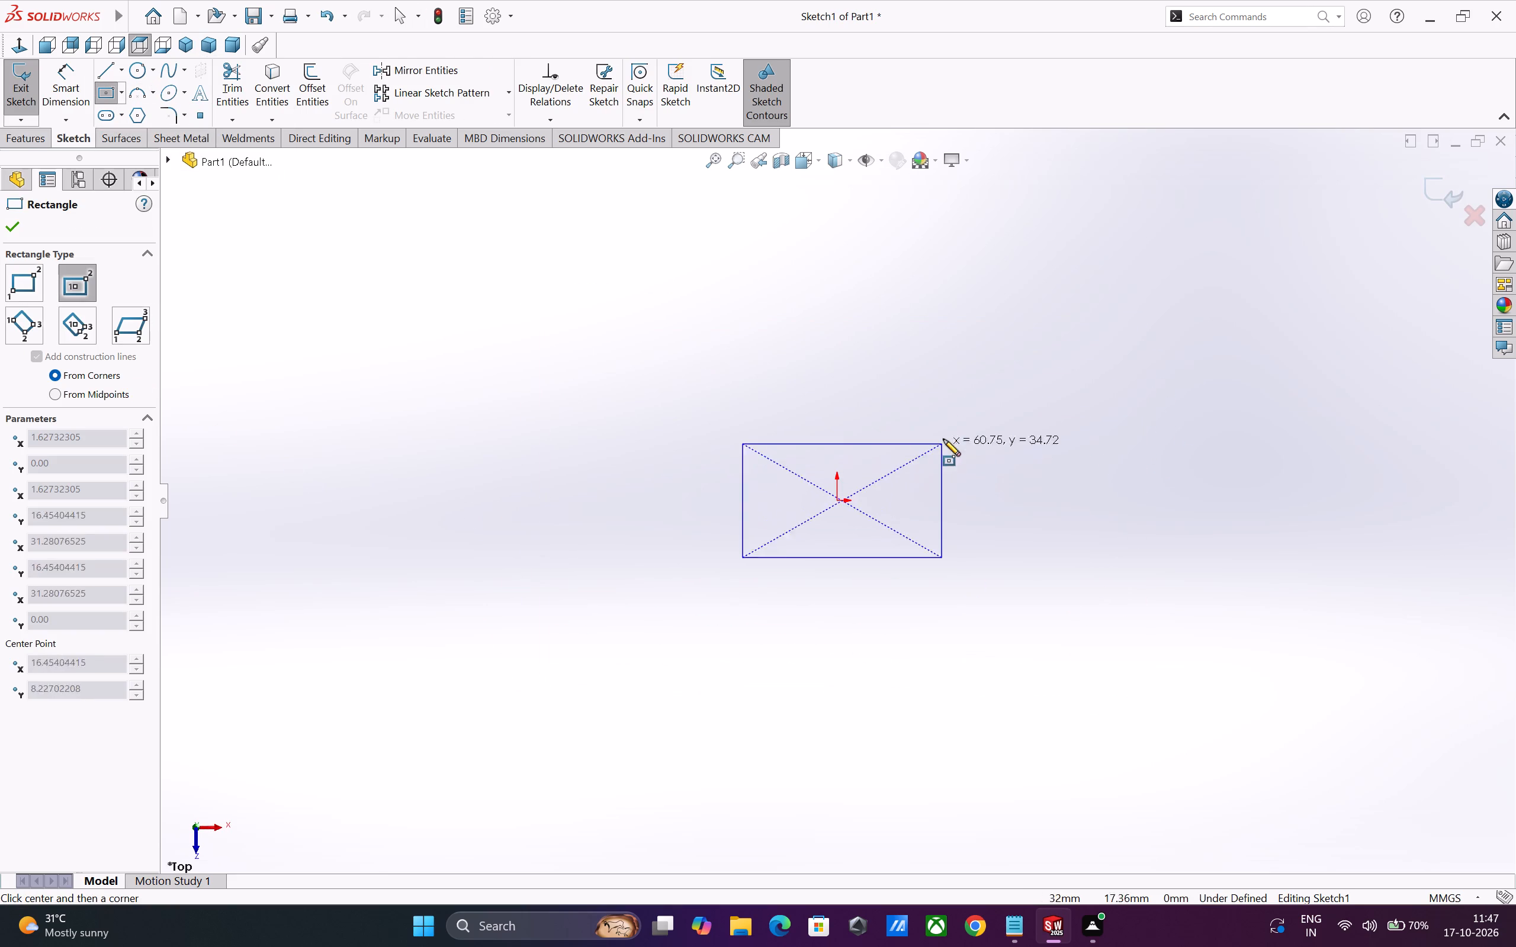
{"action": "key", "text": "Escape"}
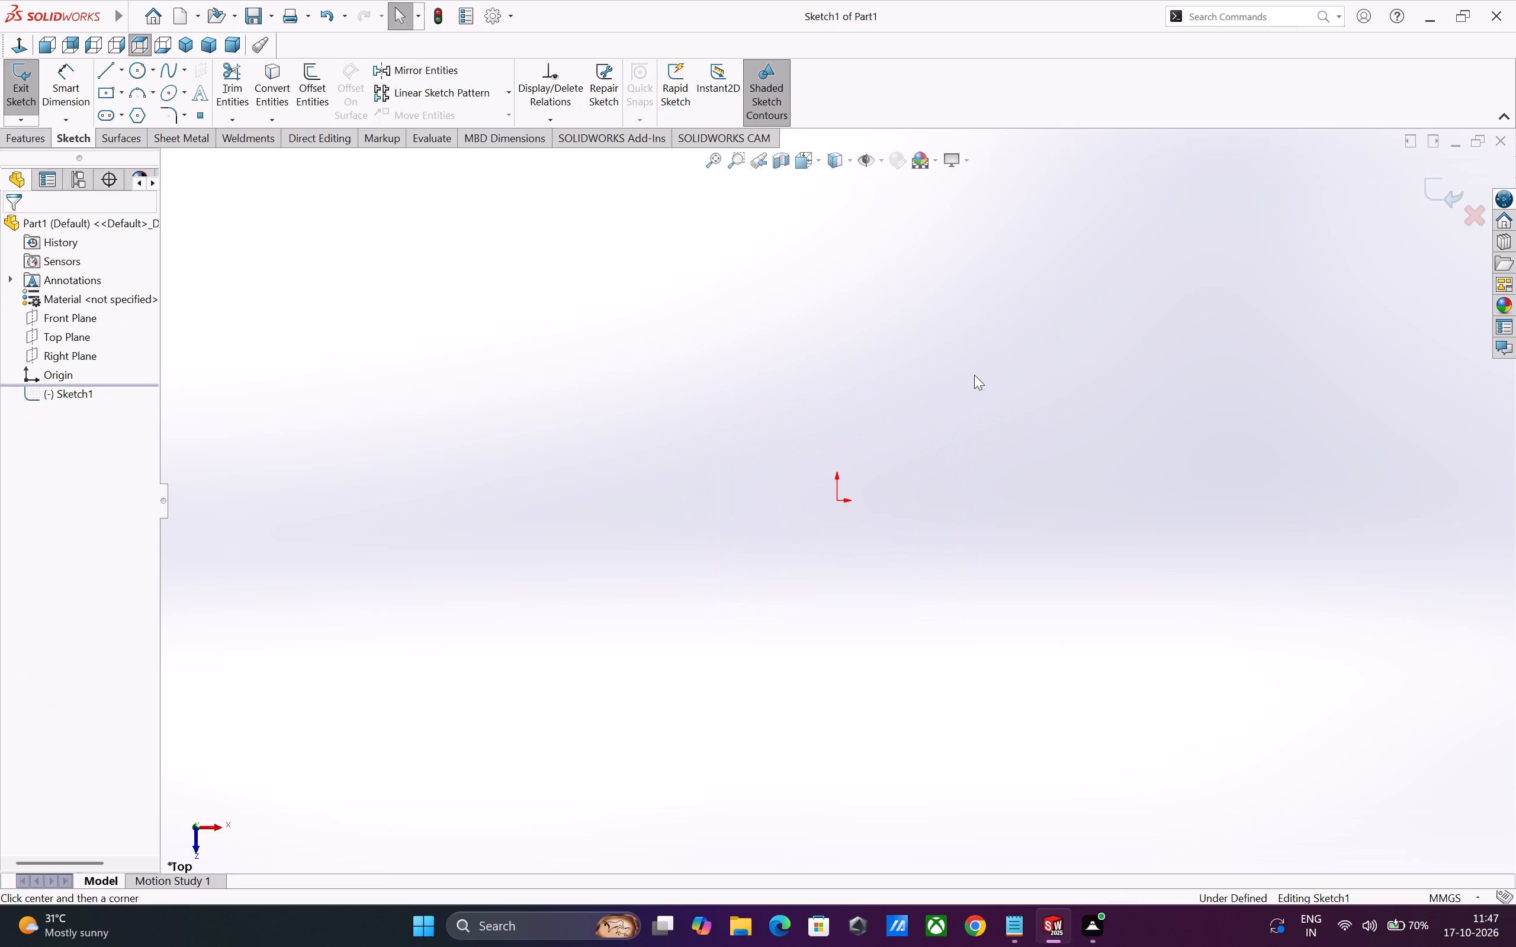
Sketch a center rectangle of about 93 by 80 mm centred on the origin.
{"action": "left_click", "coordinate": [110, 93]}
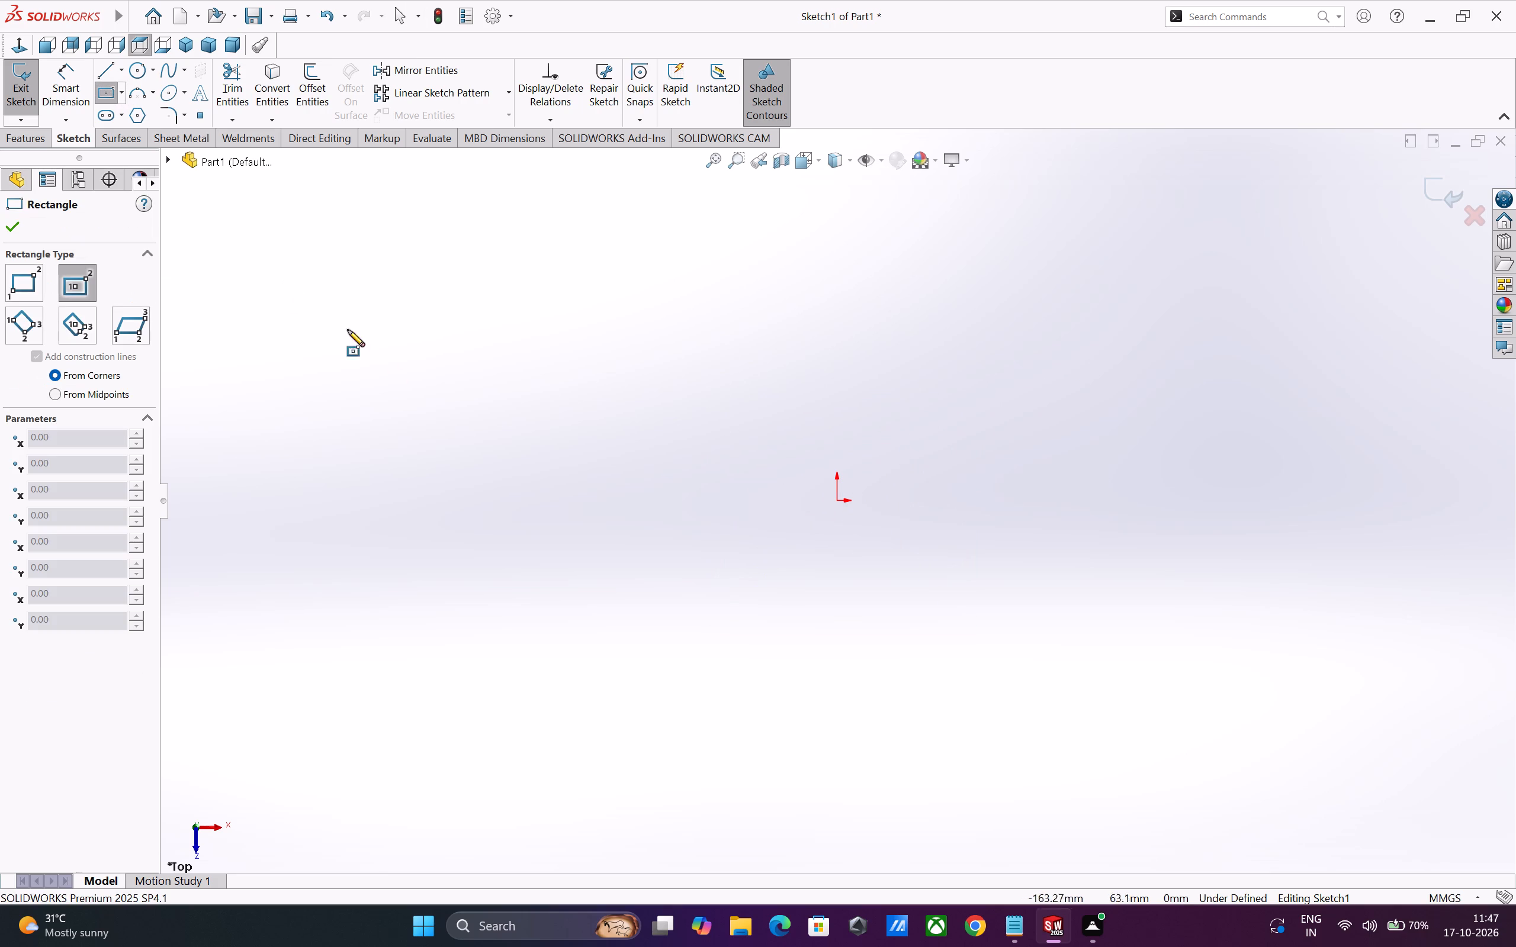
{"action": "left_click", "coordinate": [836, 499]}
{"action": "left_click", "coordinate": [988, 370]}
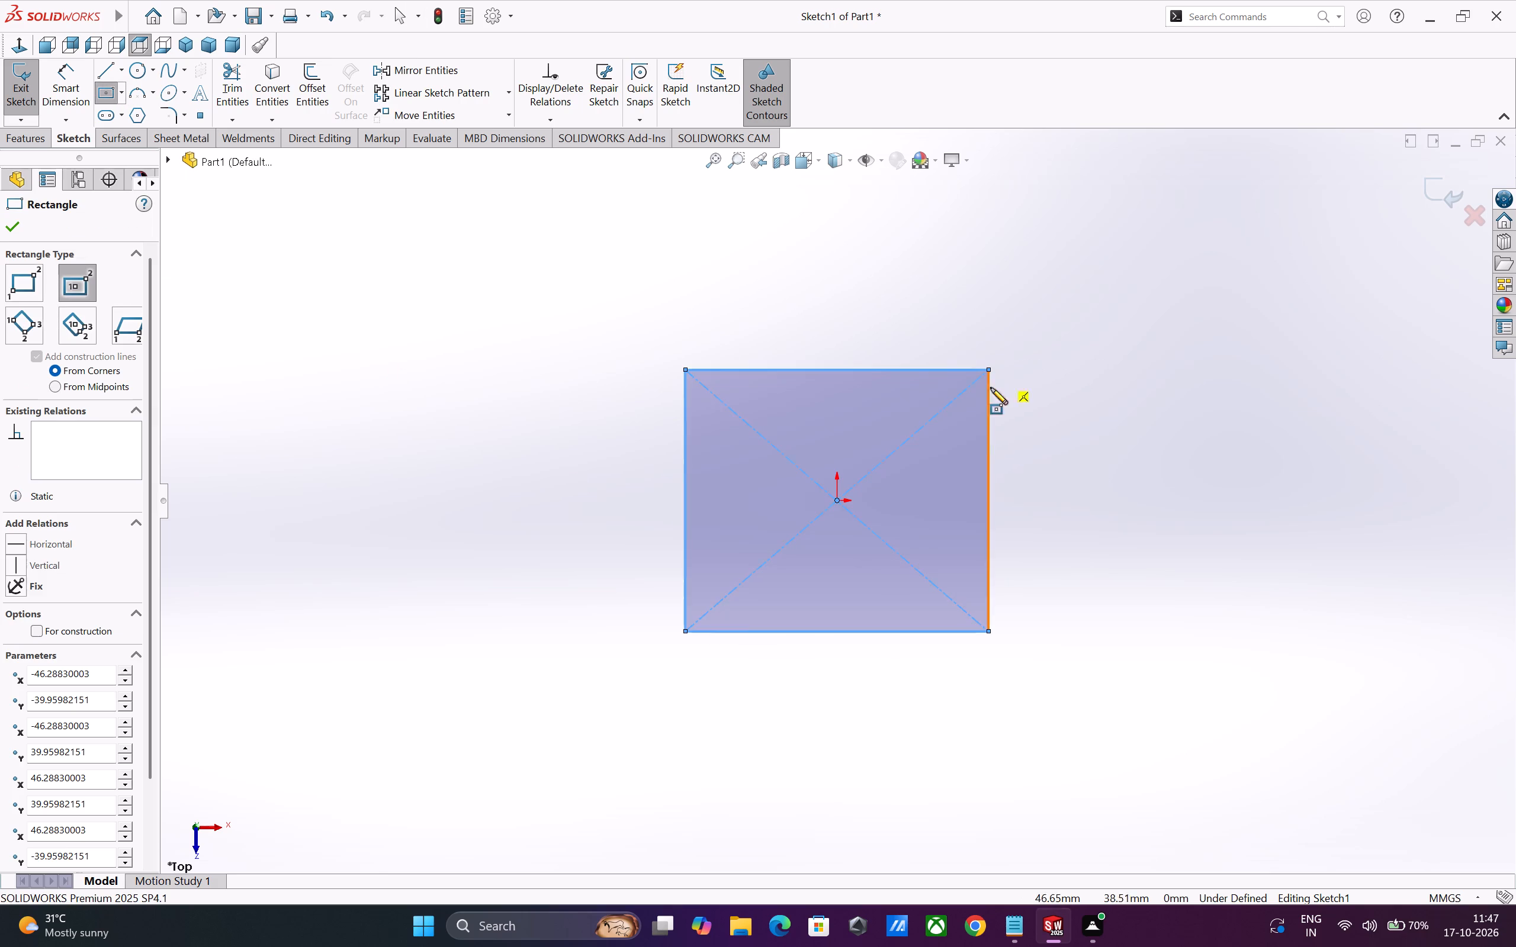
{"action": "key", "text": "Escape"}
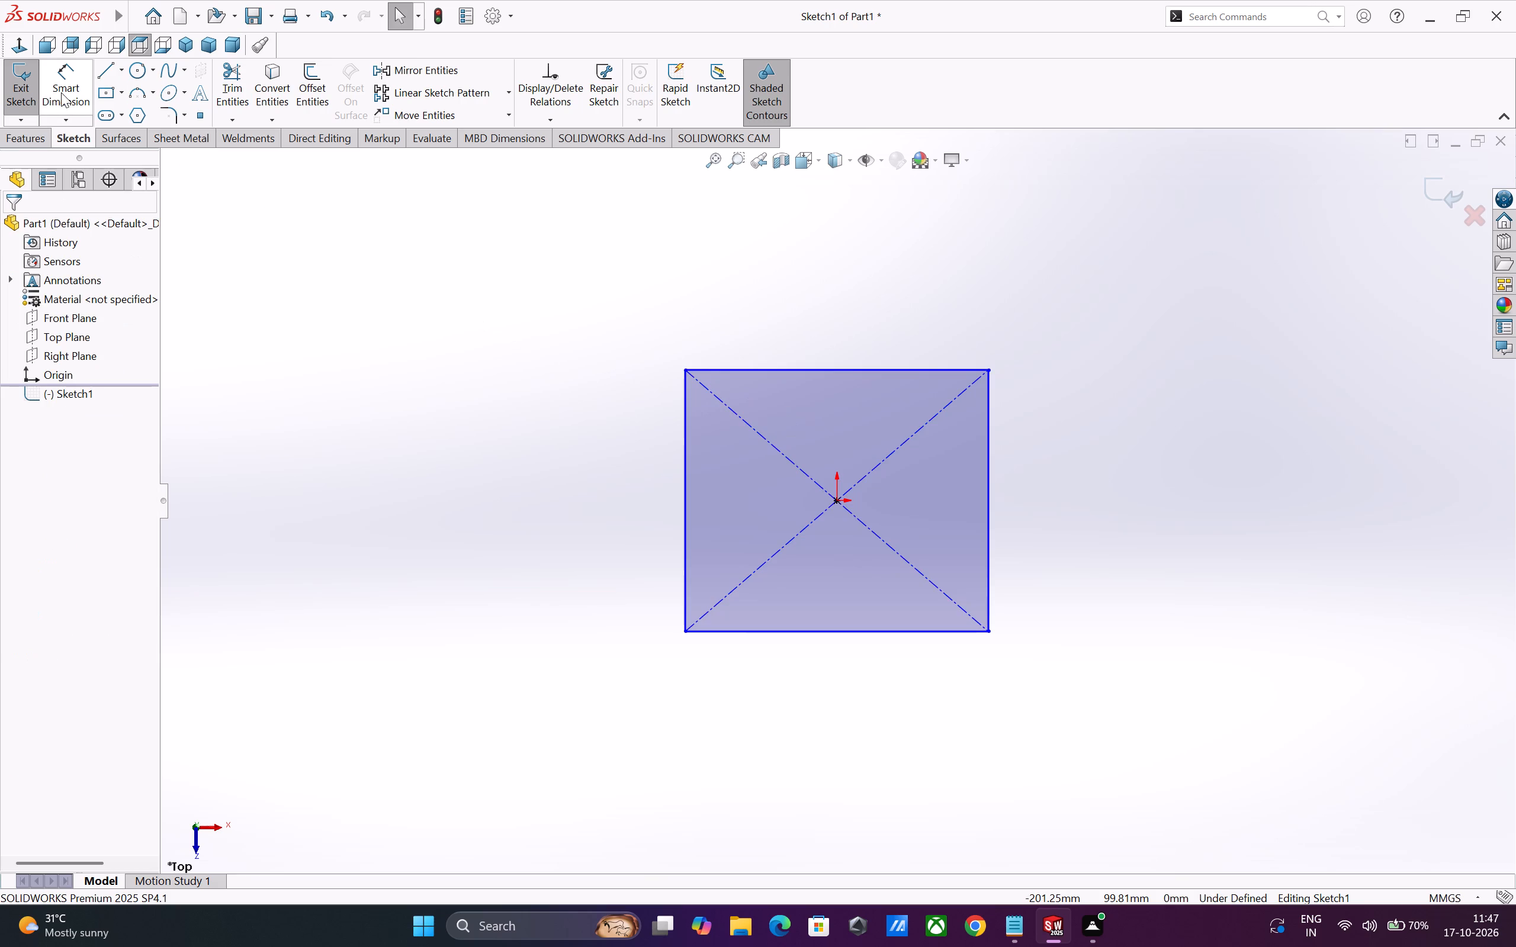
Dimension the rectangle's horizontal lower edge and set its length to 280 mm.
{"action": "left_click", "coordinate": [73, 96]}
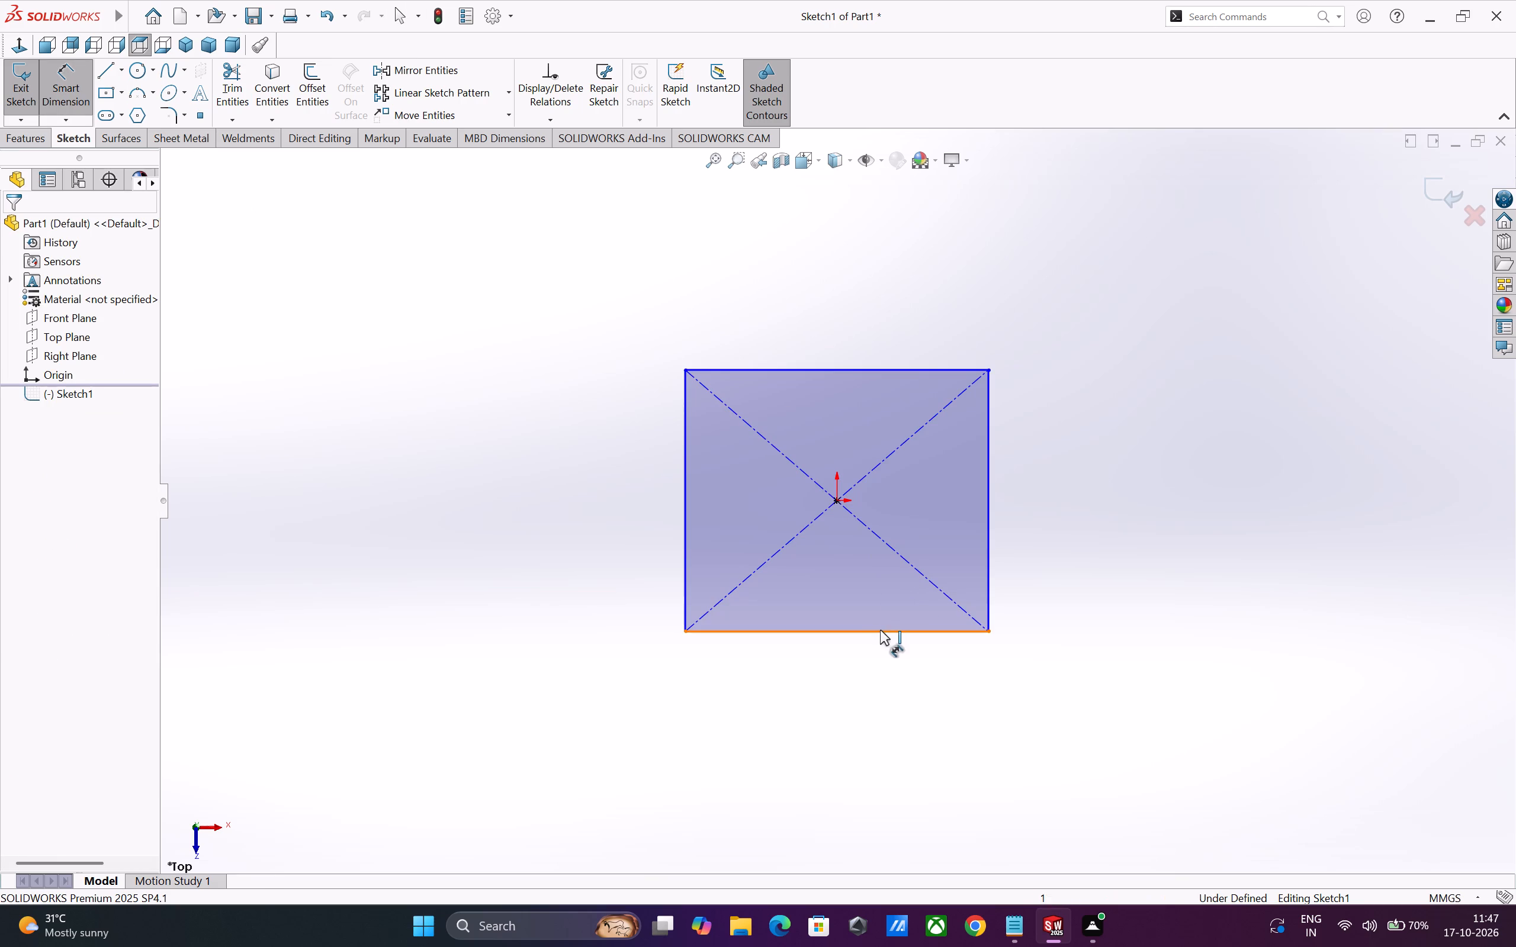
{"action": "left_click", "coordinate": [880, 630]}
{"action": "left_click", "coordinate": [889, 694]}
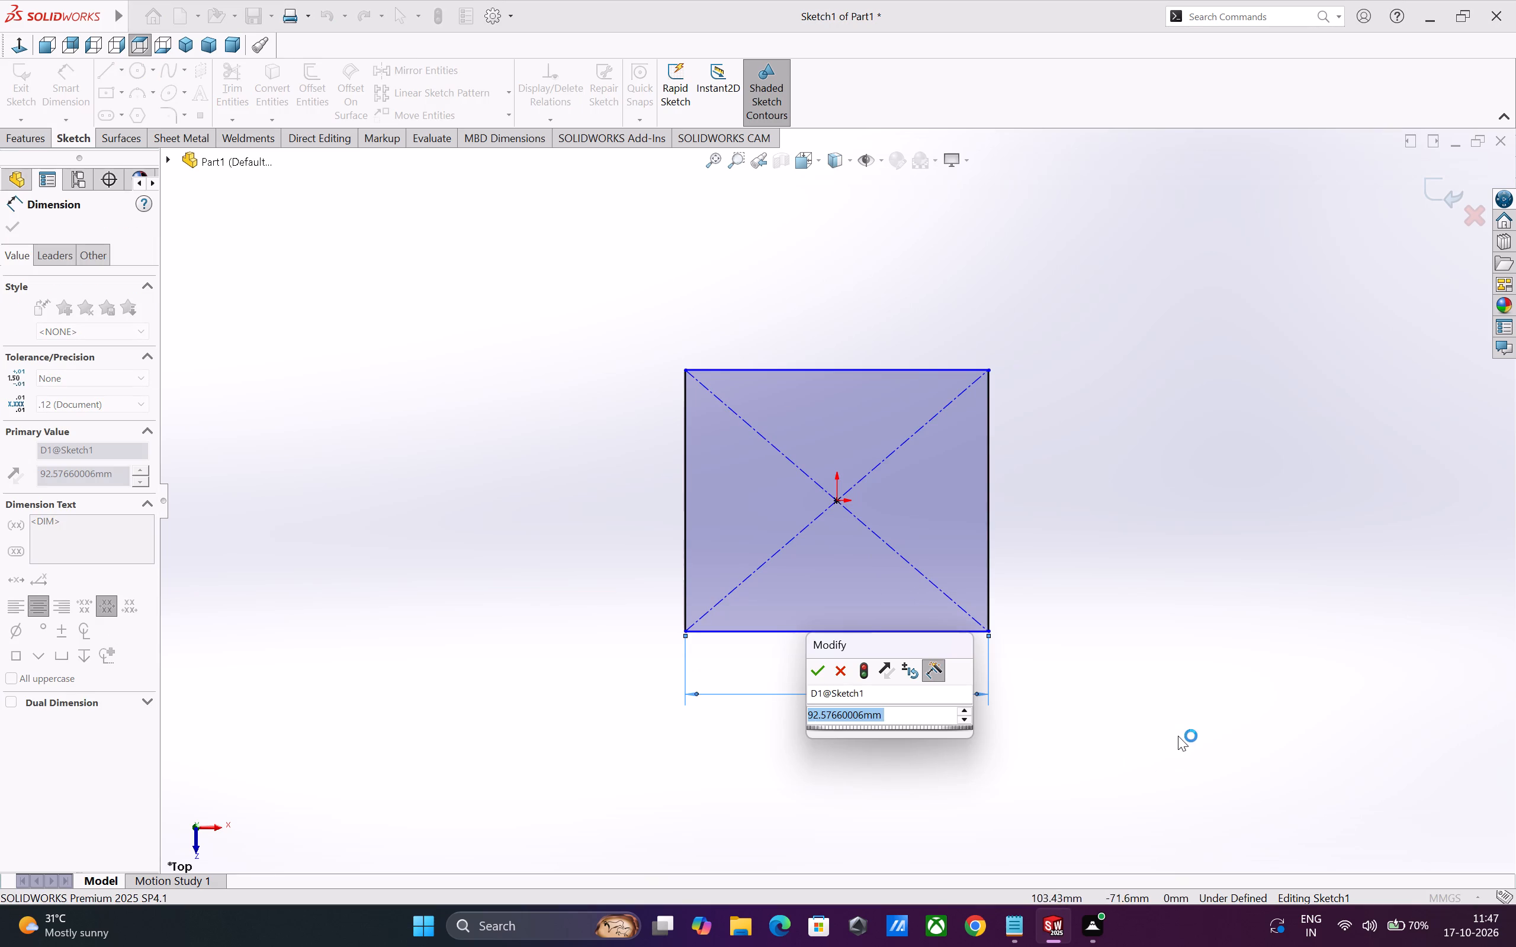
{"action": "key", "text": "2"}
{"action": "type", "text": "80"}
{"action": "key", "text": "Return"}
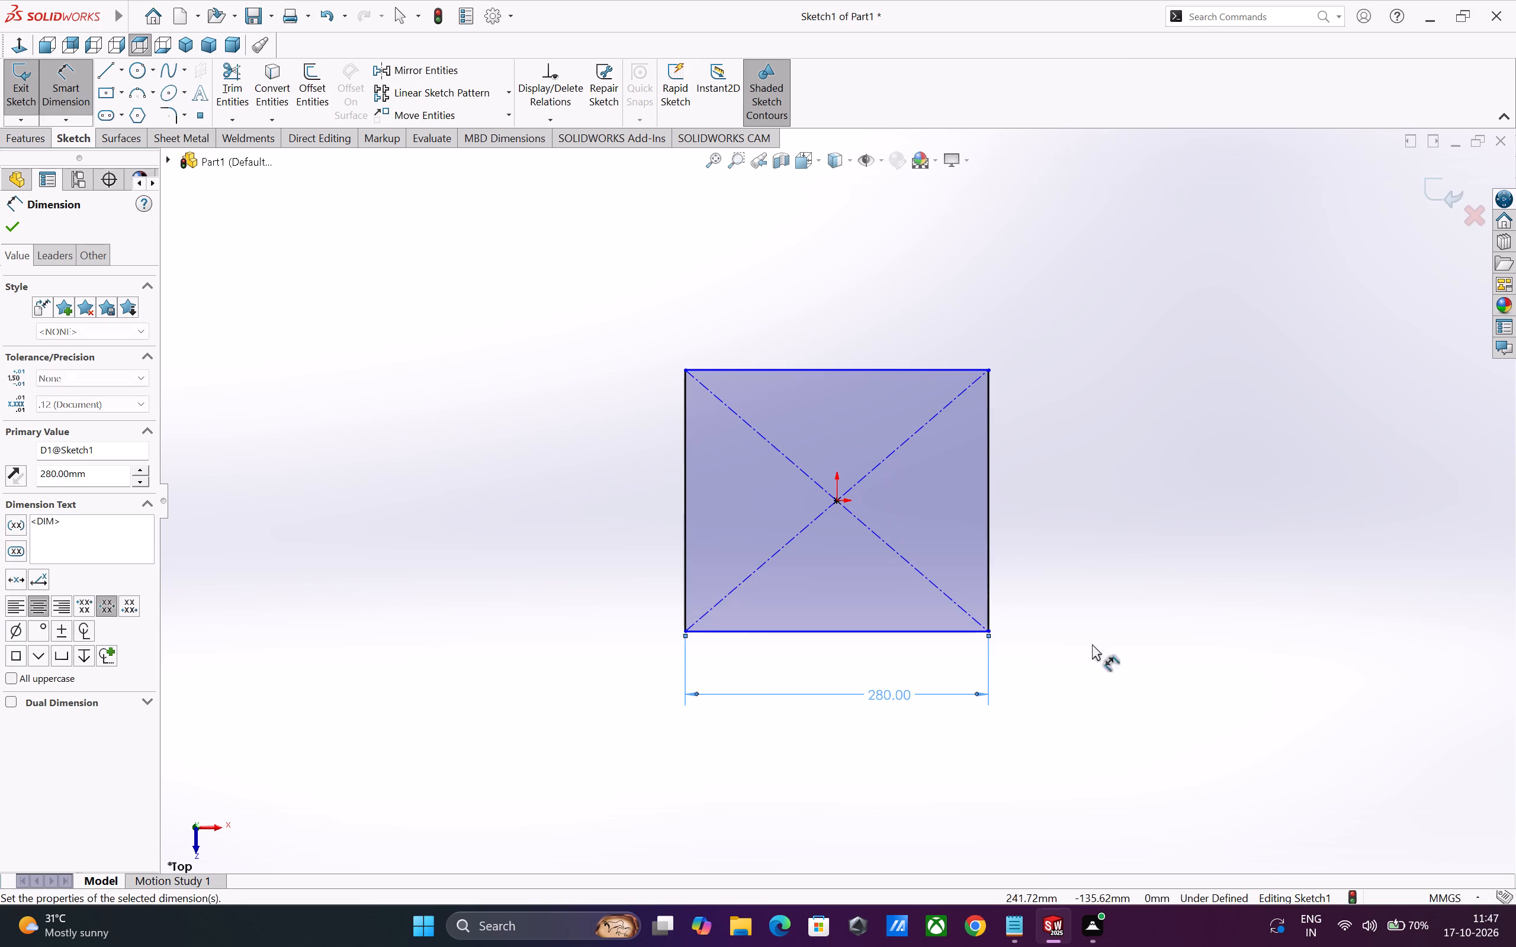
Dimension the rectangle's vertical right edge and set its length to 250 mm.
{"action": "left_click", "coordinate": [990, 587]}
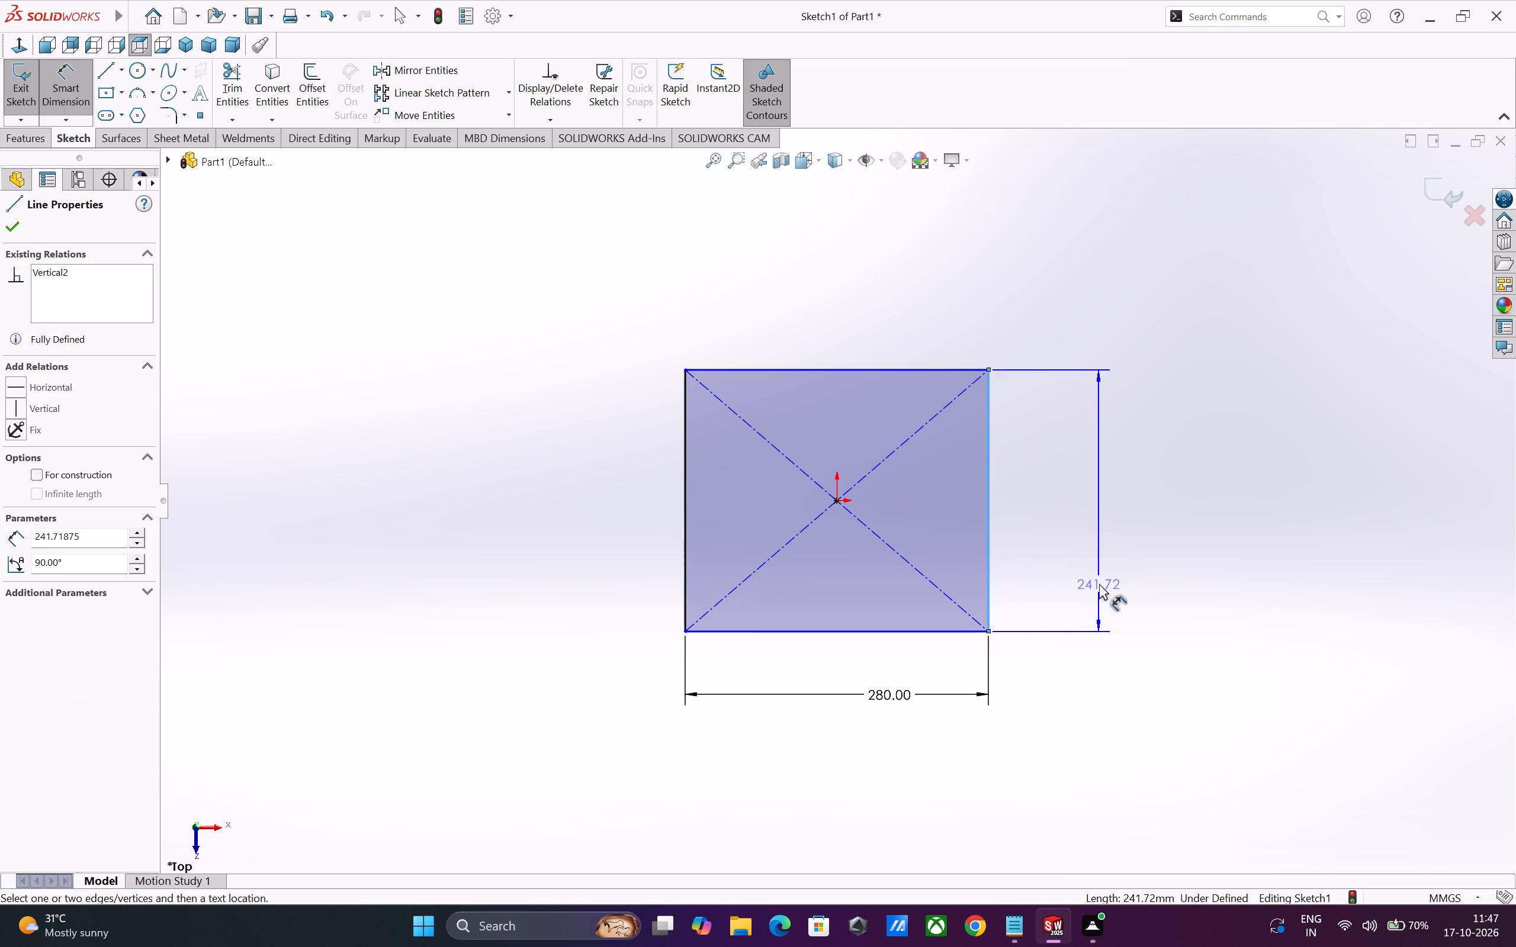
{"action": "left_click", "coordinate": [1099, 584]}
{"action": "key", "text": "2"}
{"action": "type", "text": "50"}
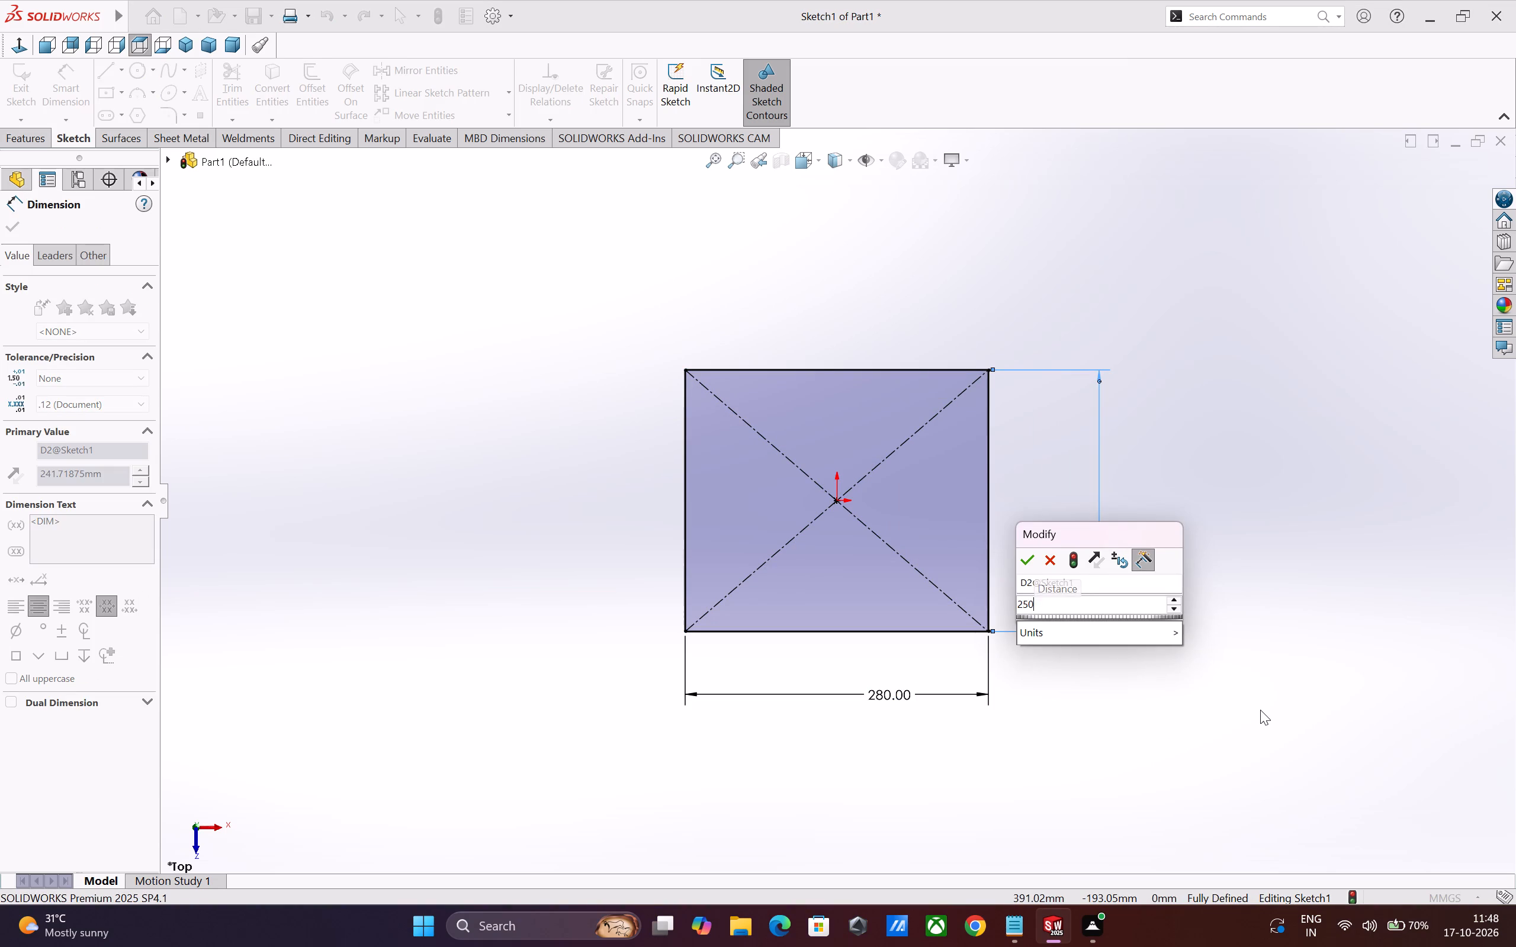
{"action": "key", "text": "Return"}
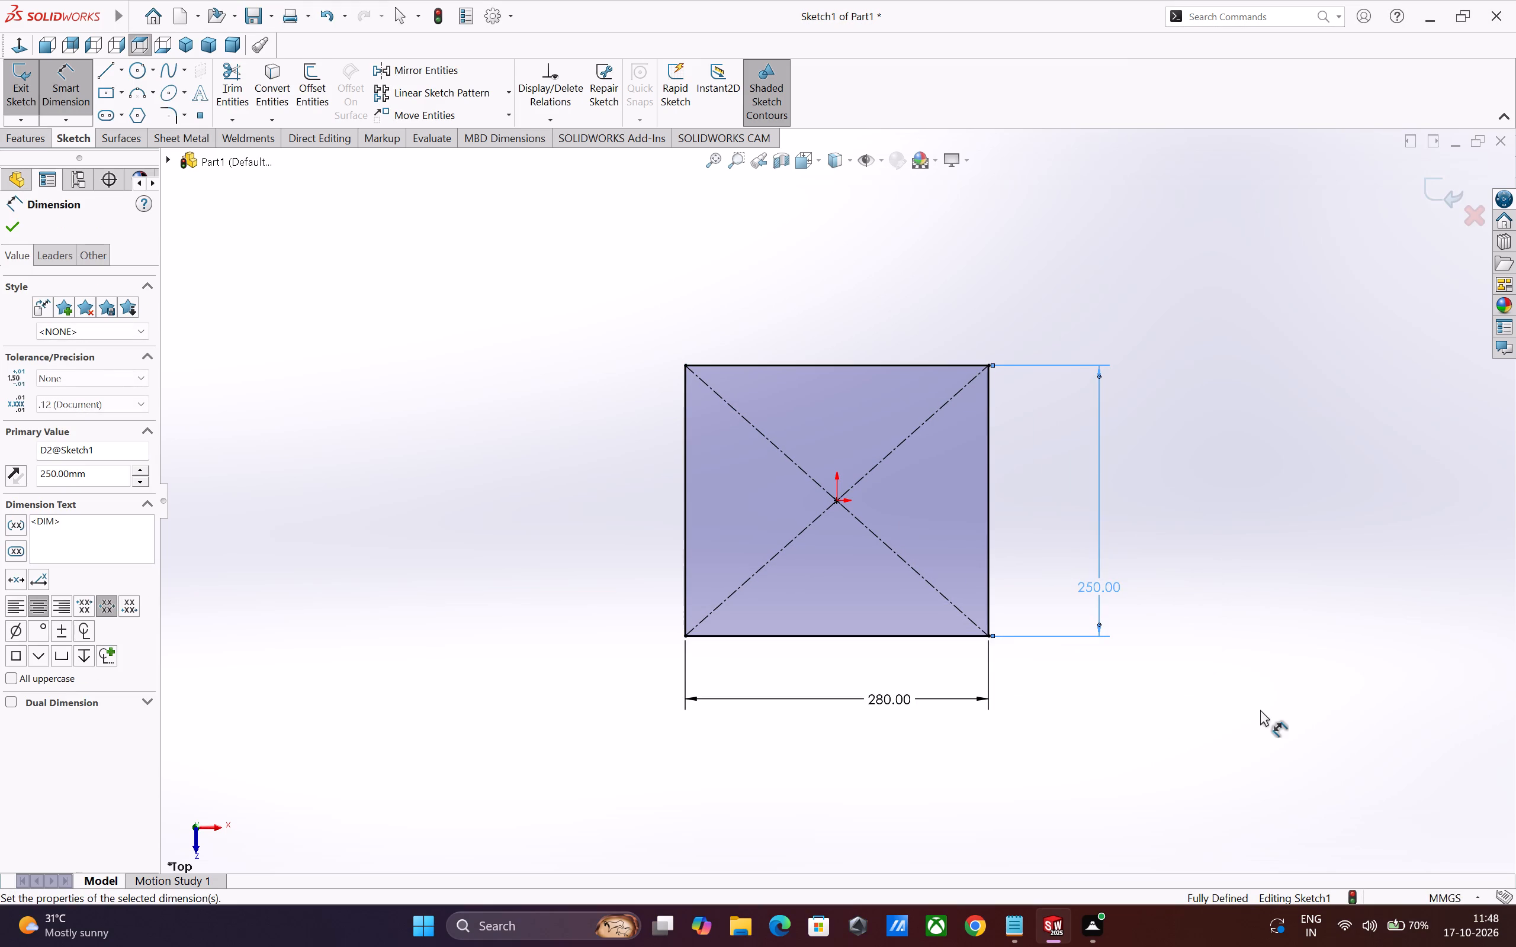
{"action": "key", "text": "Escape"}
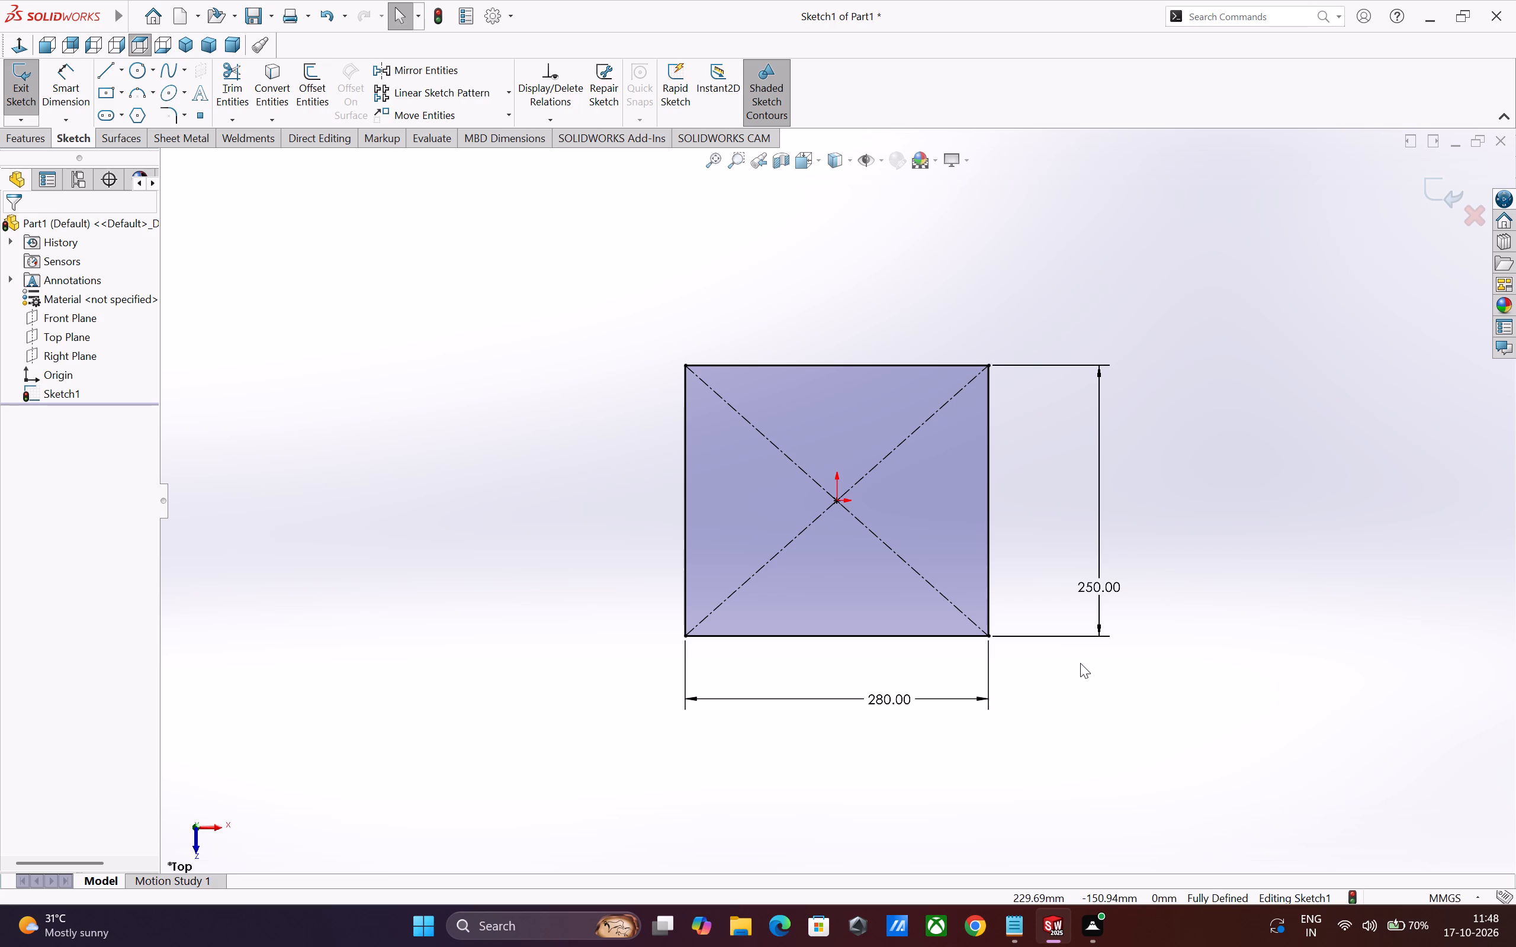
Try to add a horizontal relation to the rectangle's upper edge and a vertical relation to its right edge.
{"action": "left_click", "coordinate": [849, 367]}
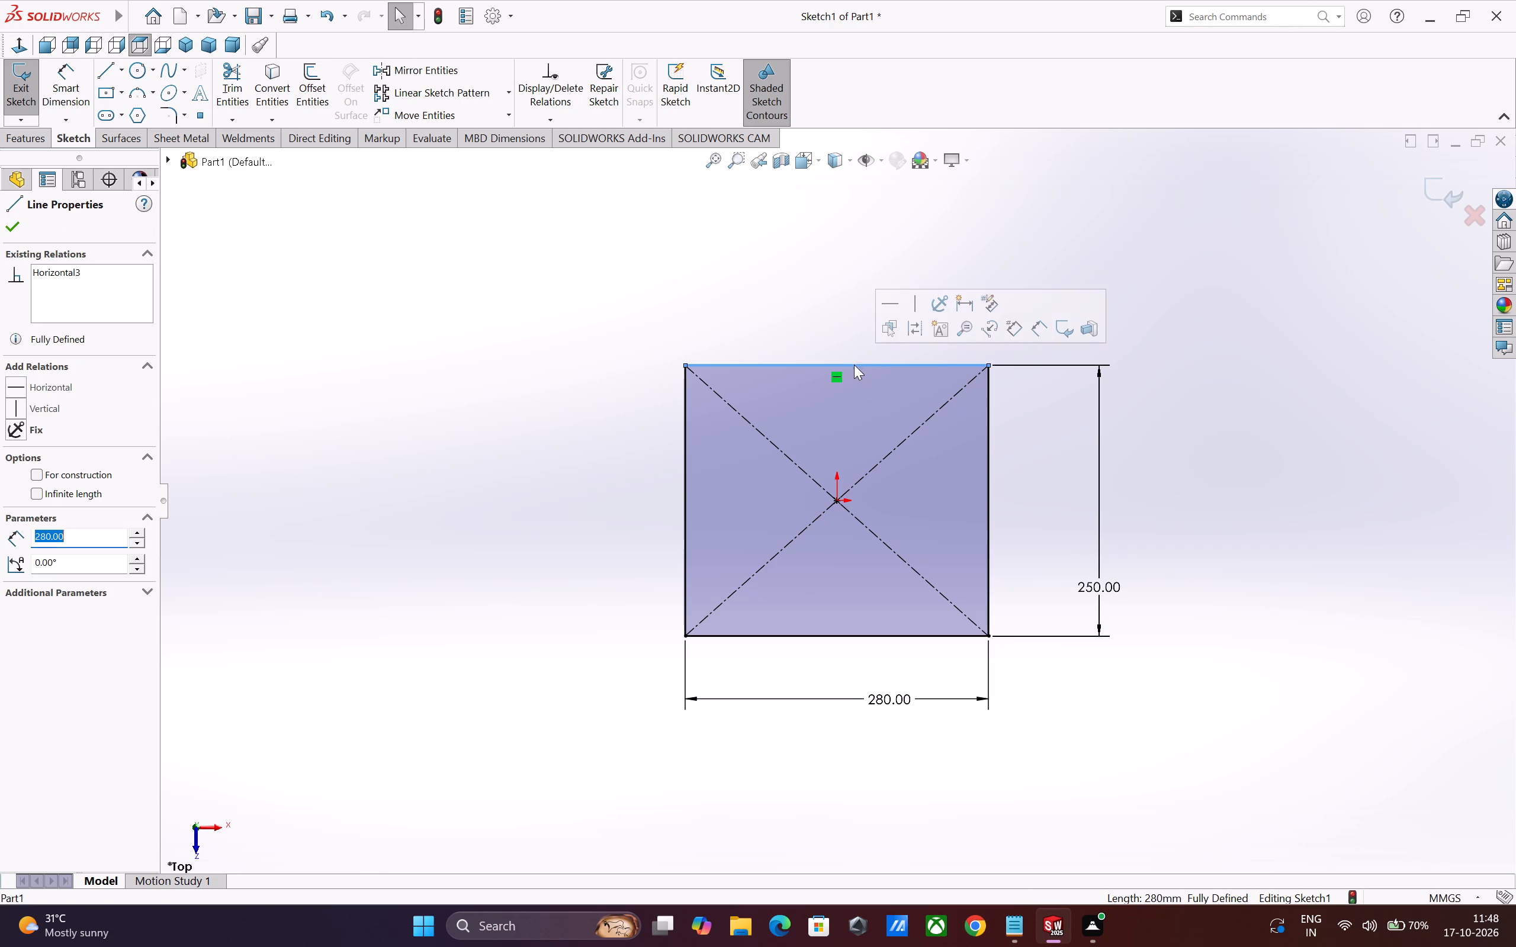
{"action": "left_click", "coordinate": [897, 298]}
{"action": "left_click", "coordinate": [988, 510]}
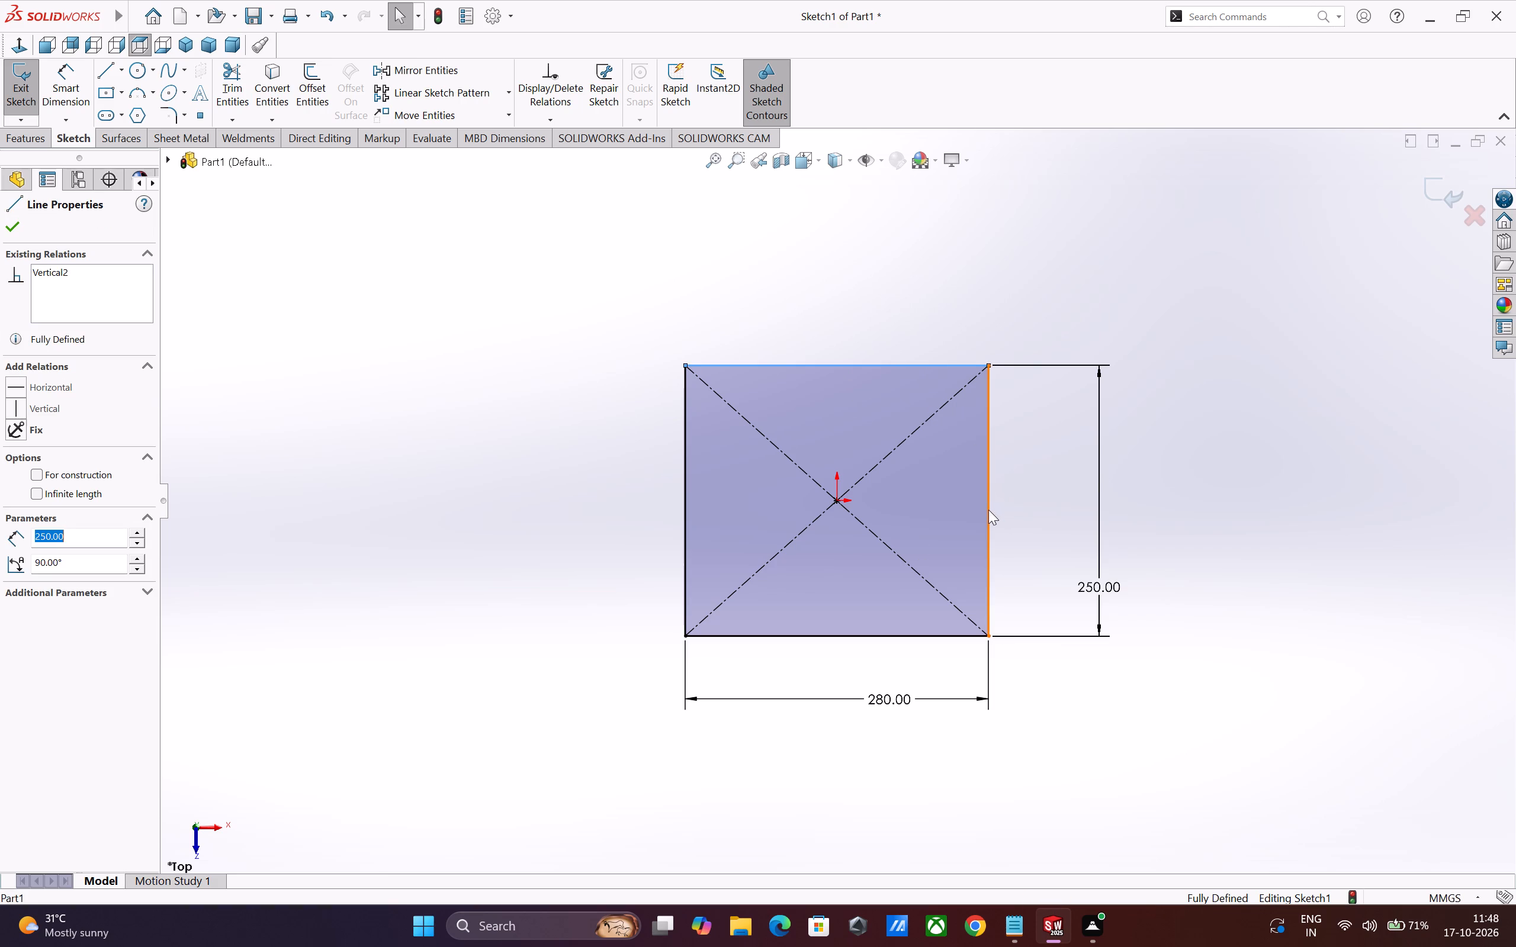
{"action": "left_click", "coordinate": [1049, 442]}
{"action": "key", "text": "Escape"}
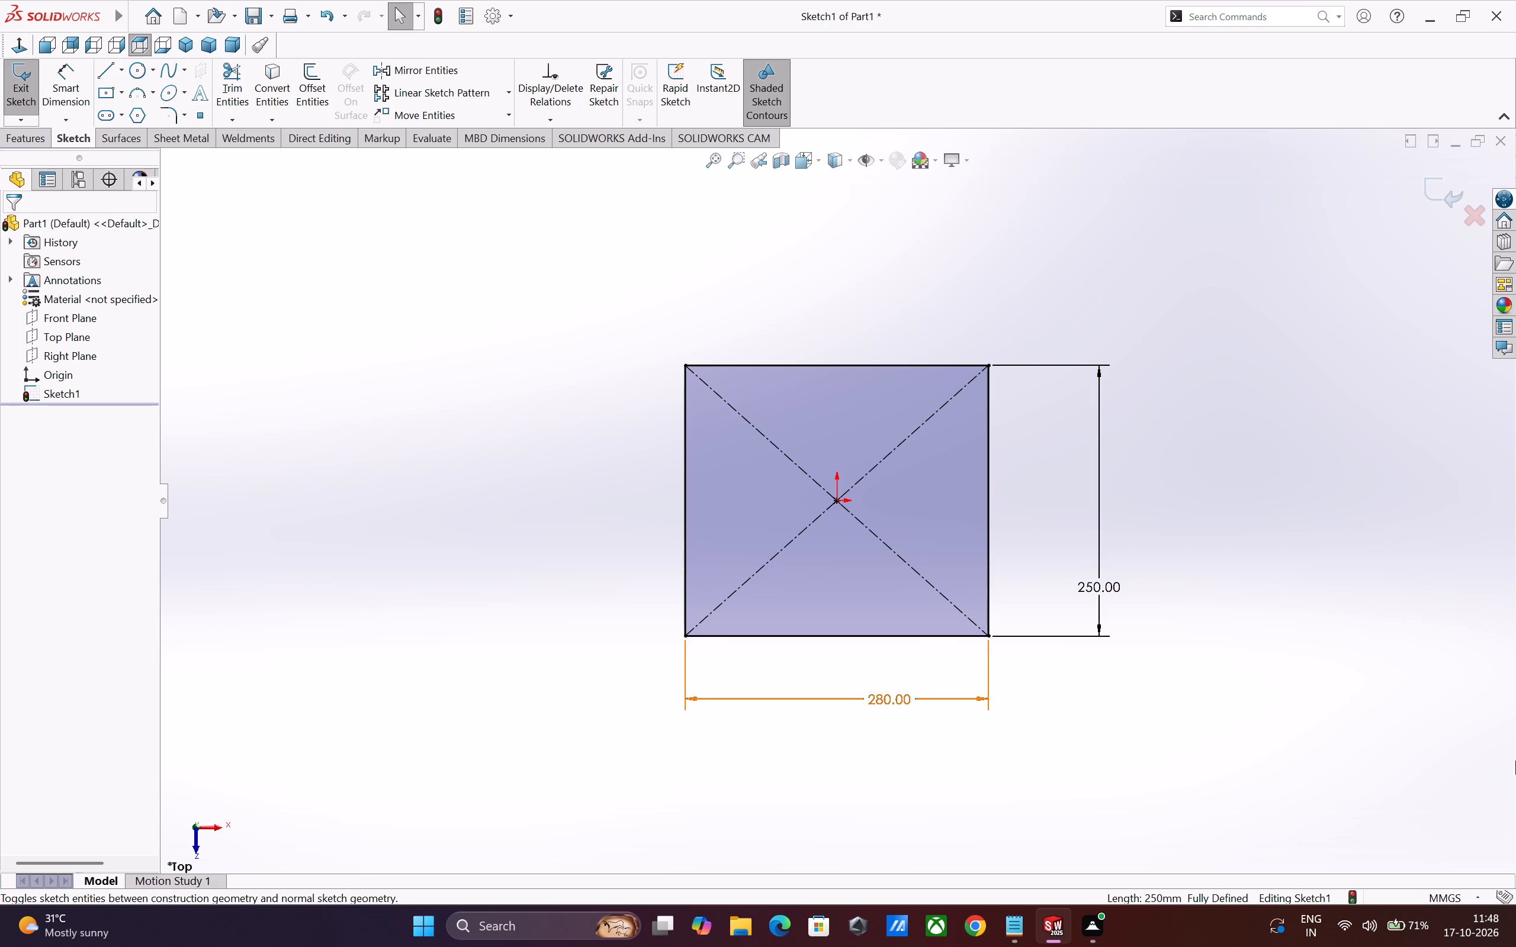
Set the rectangle's vertical dimension to 350 mm.
{"action": "double_click", "coordinate": [1103, 588]}
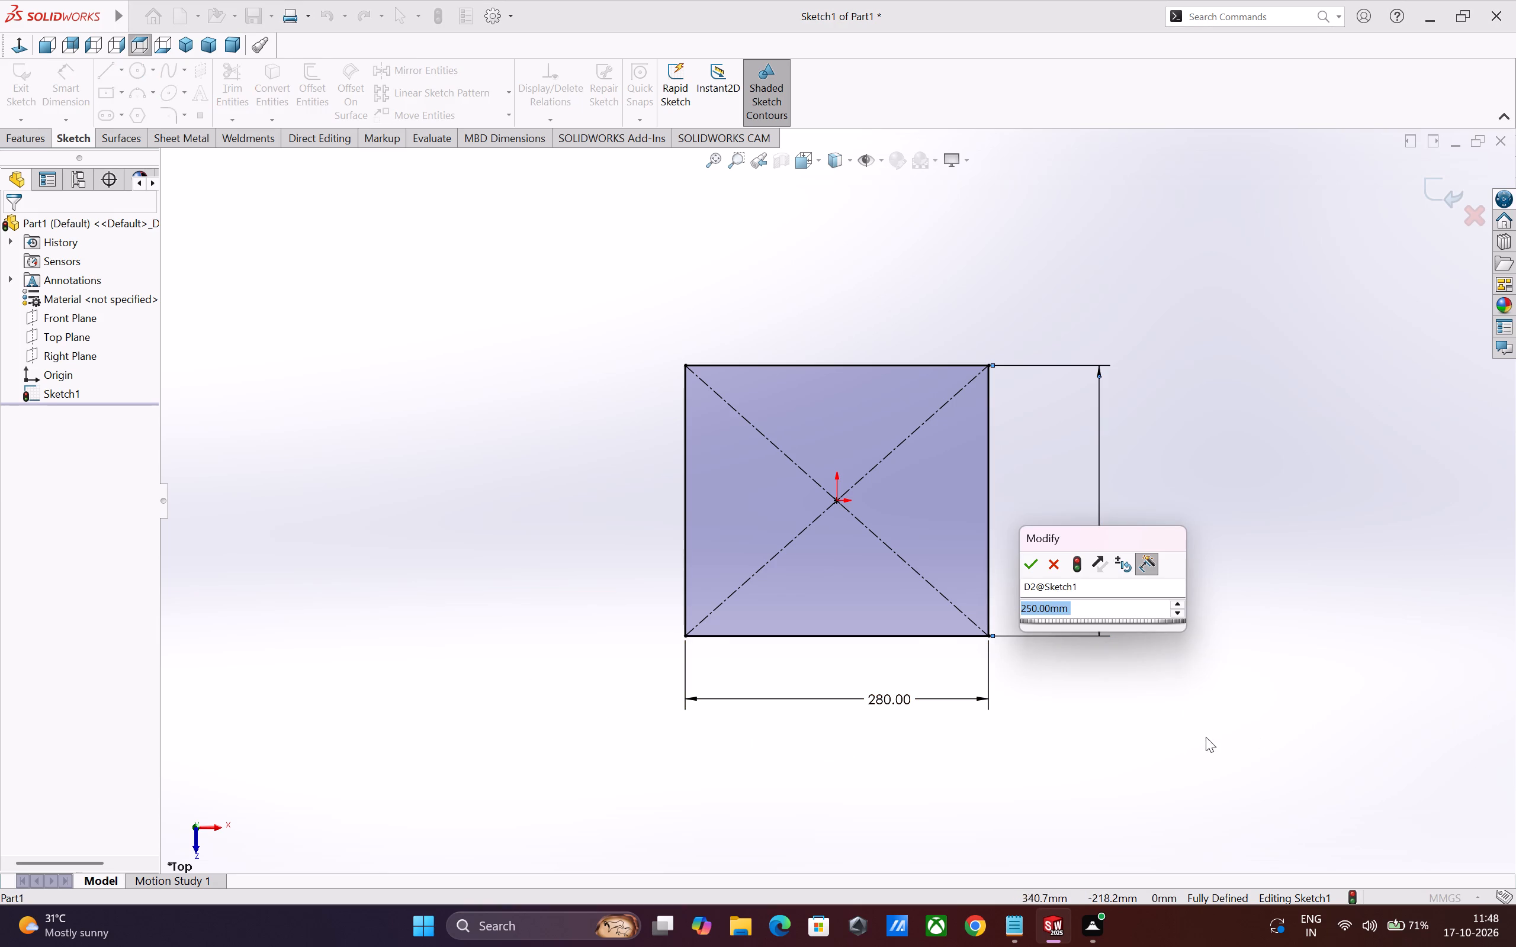
{"action": "type", "text": "350"}
{"action": "key", "text": "Return"}
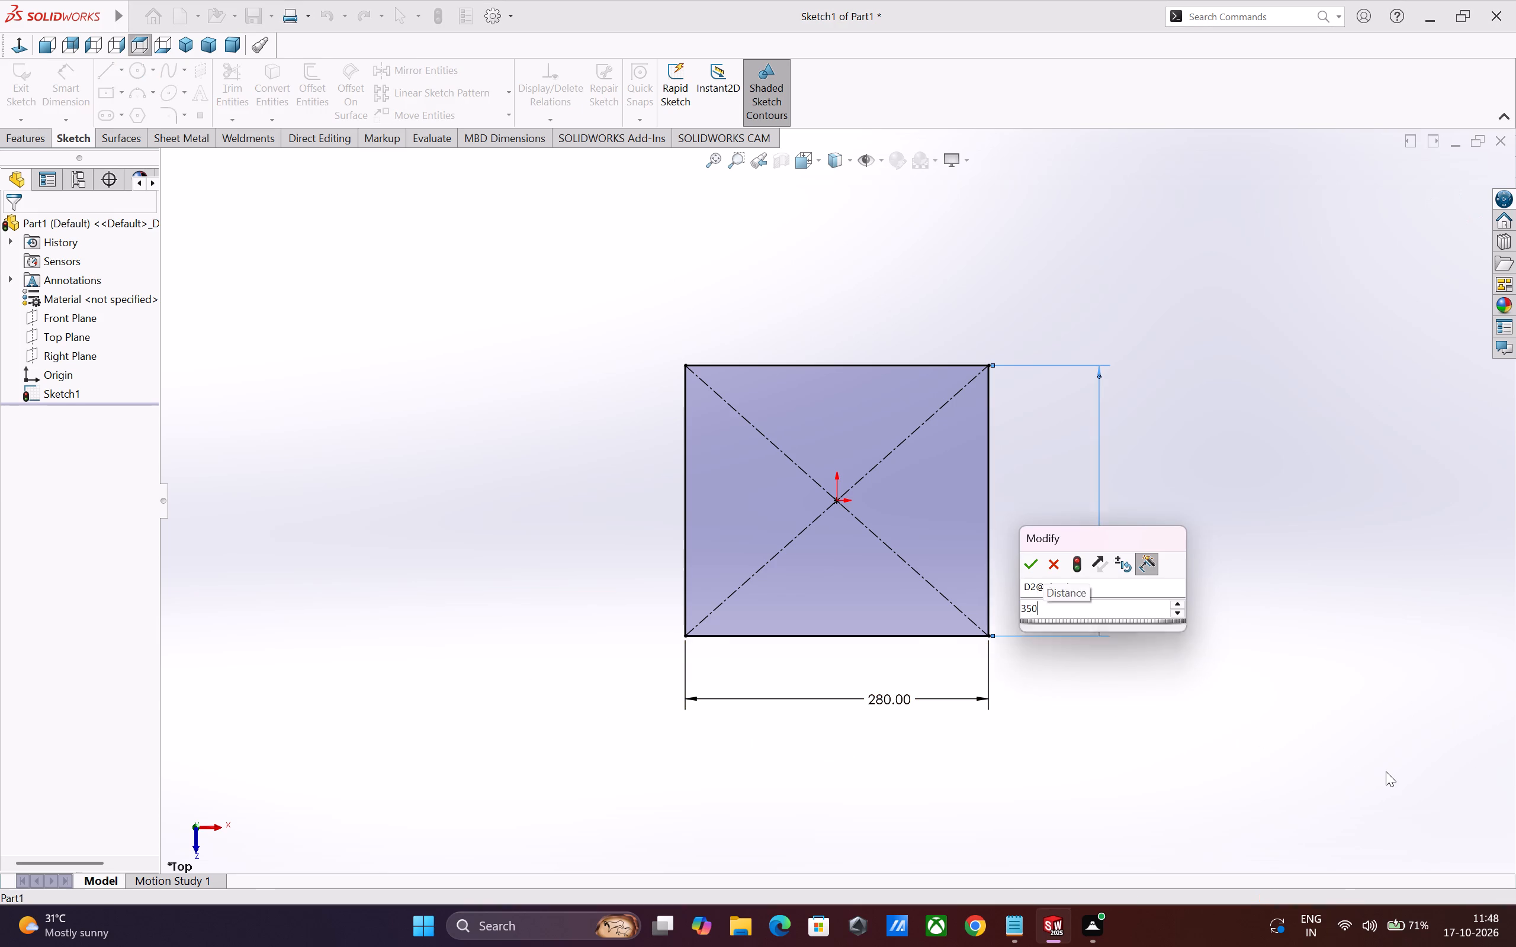
{"action": "left_click", "coordinate": [1243, 696]}
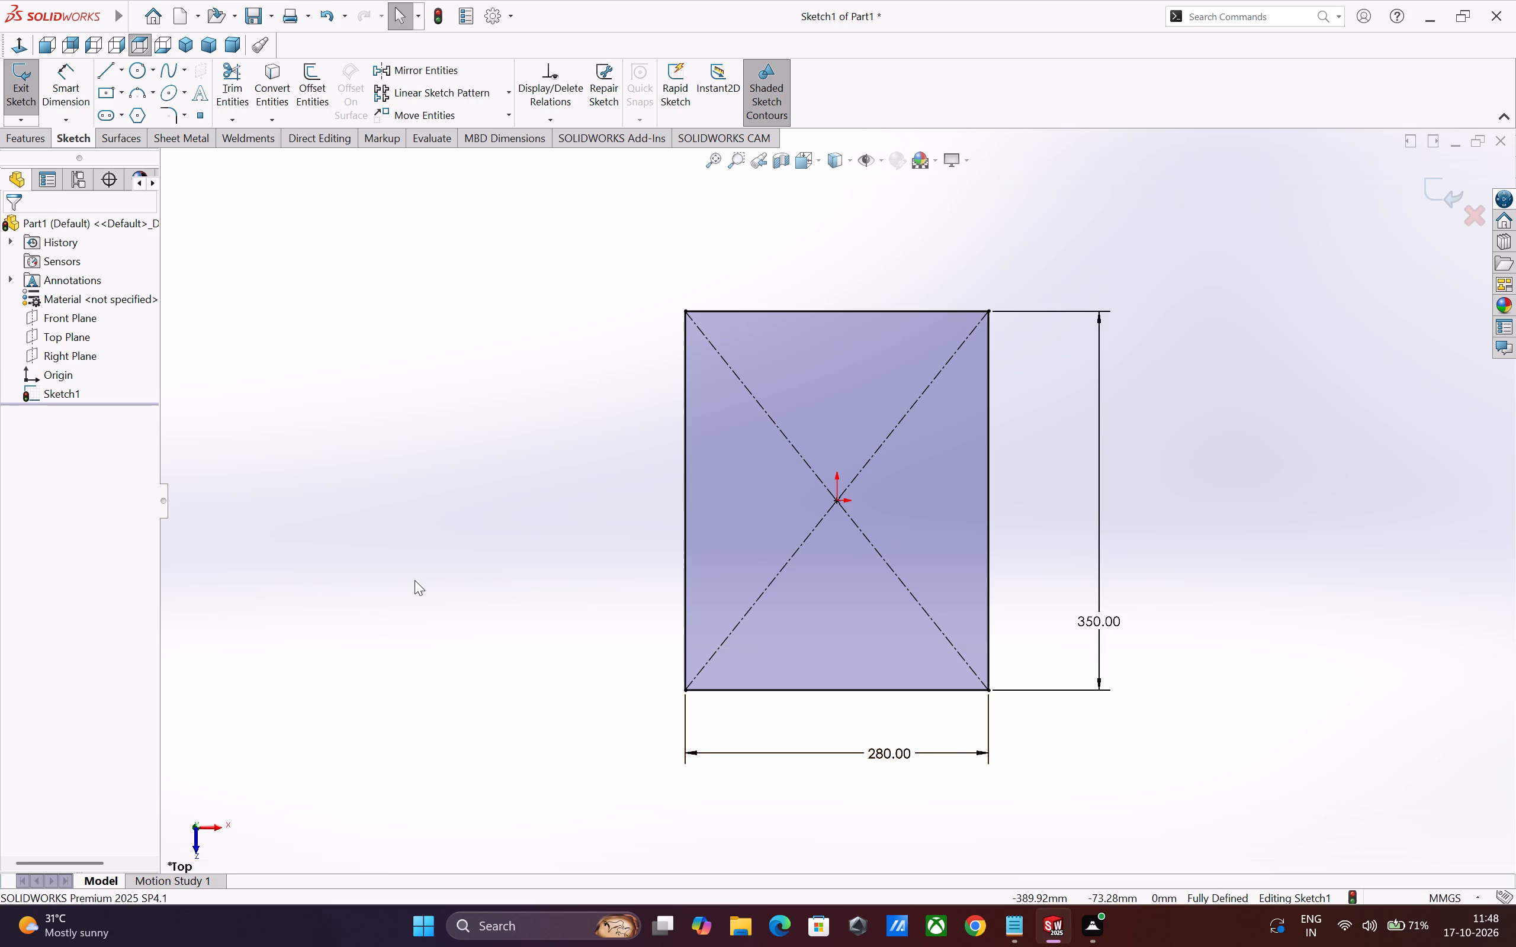
Extrude the rectangle upward as a solid block with a blind depth of 120 mm.
{"action": "left_click", "coordinate": [26, 143]}
{"action": "left_click", "coordinate": [39, 105]}
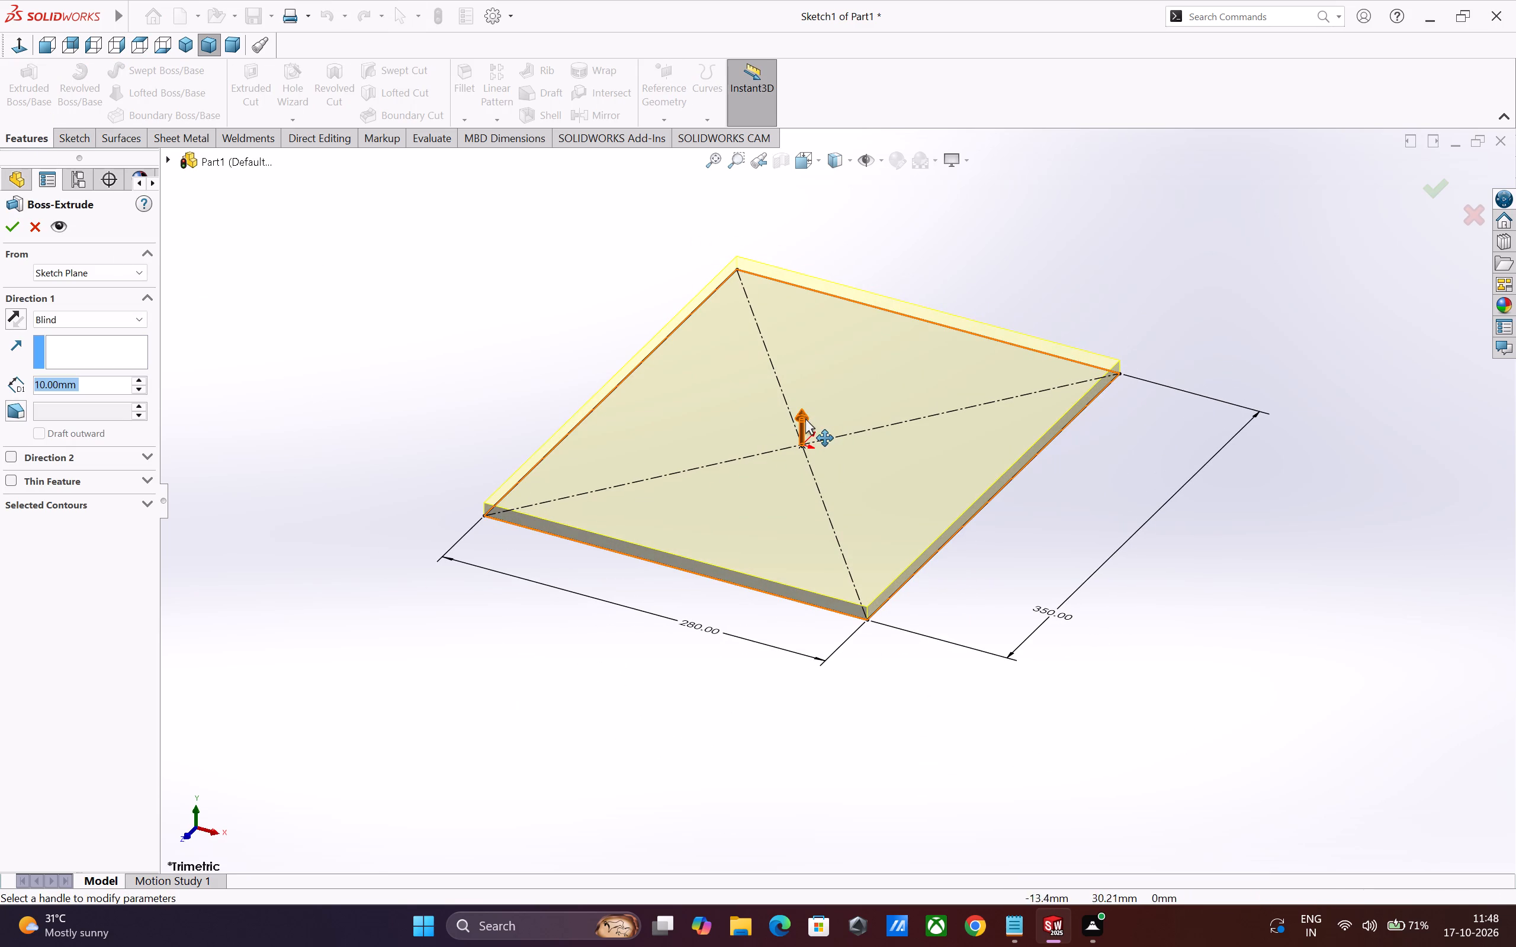
{"action": "left_click_drag", "start_coordinate": [803, 418], "coordinate": [807, 339]}
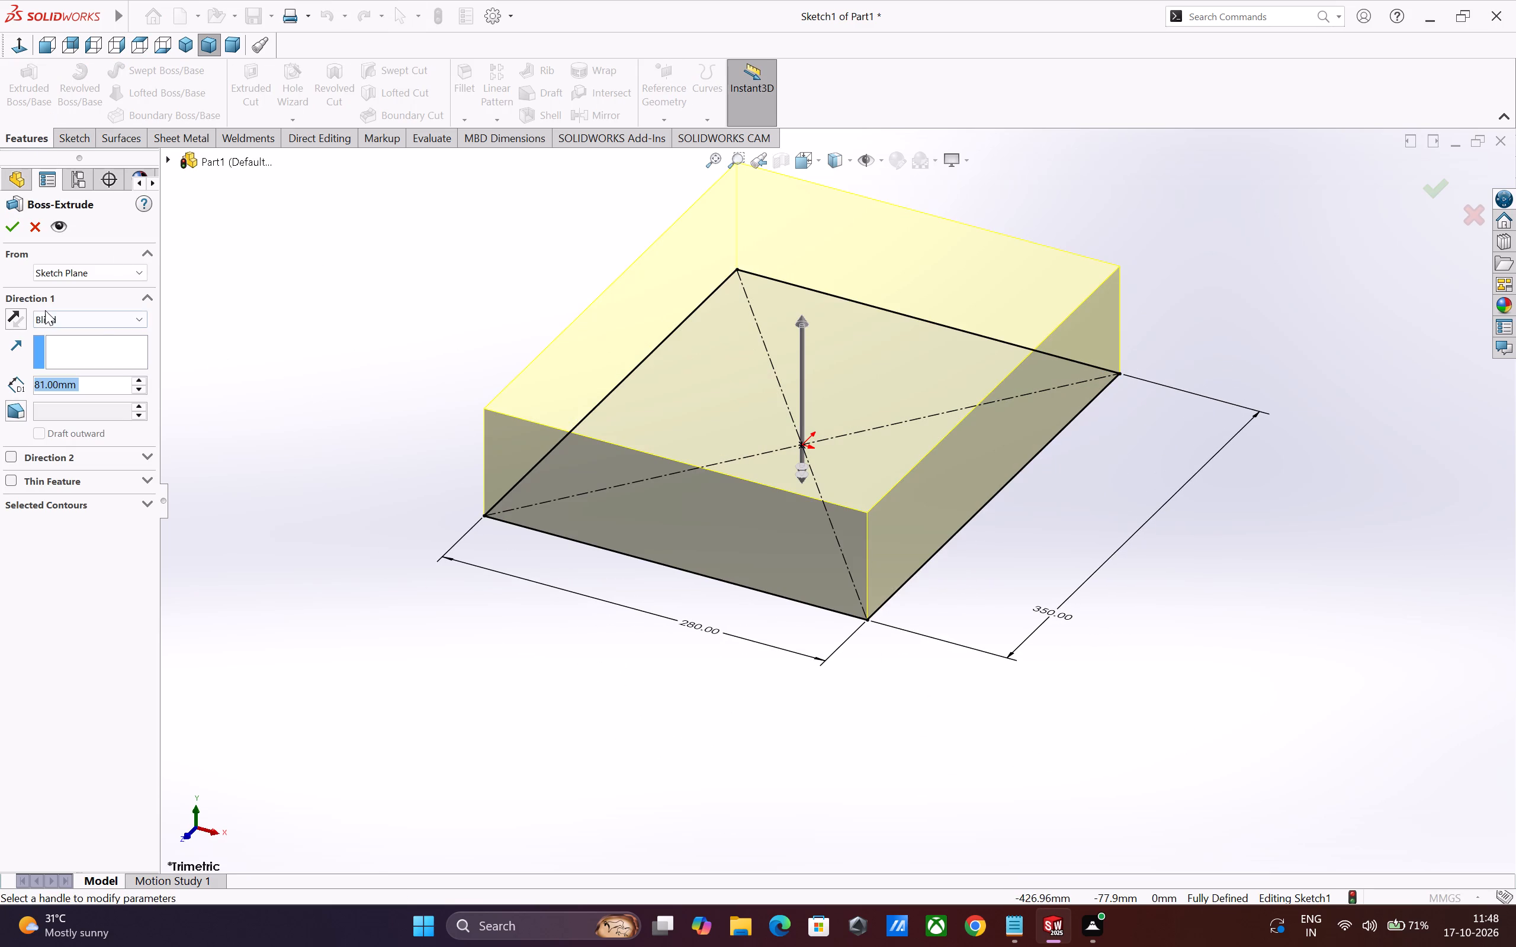
{"action": "double_click", "coordinate": [88, 385]}
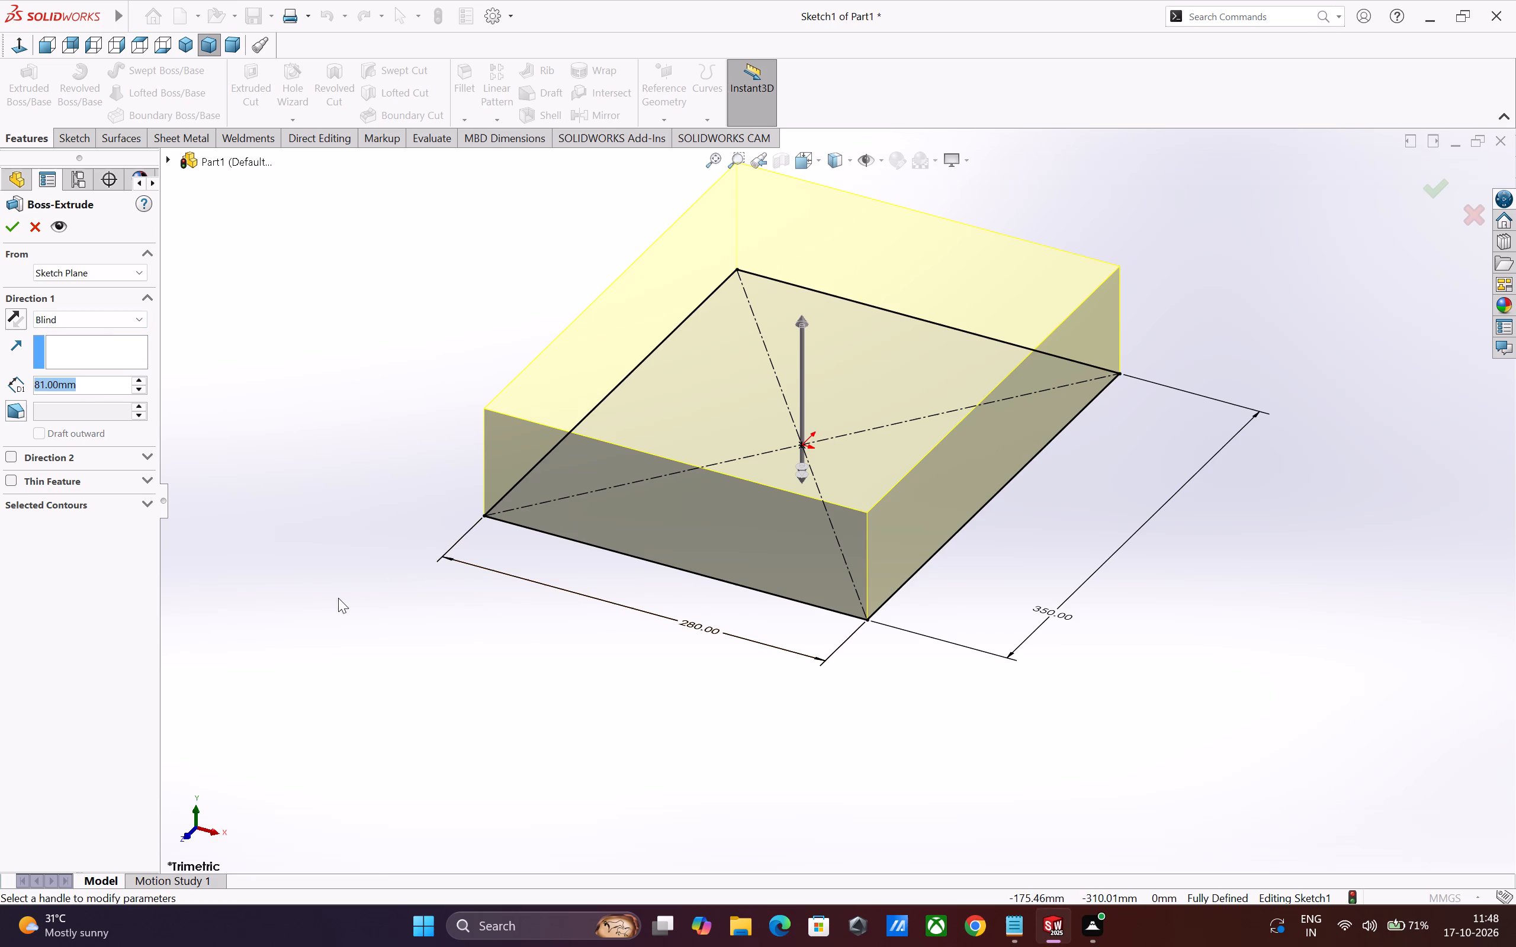
{"action": "key", "text": "1"}
{"action": "key", "text": "2"}
{"action": "key", "text": "0"}
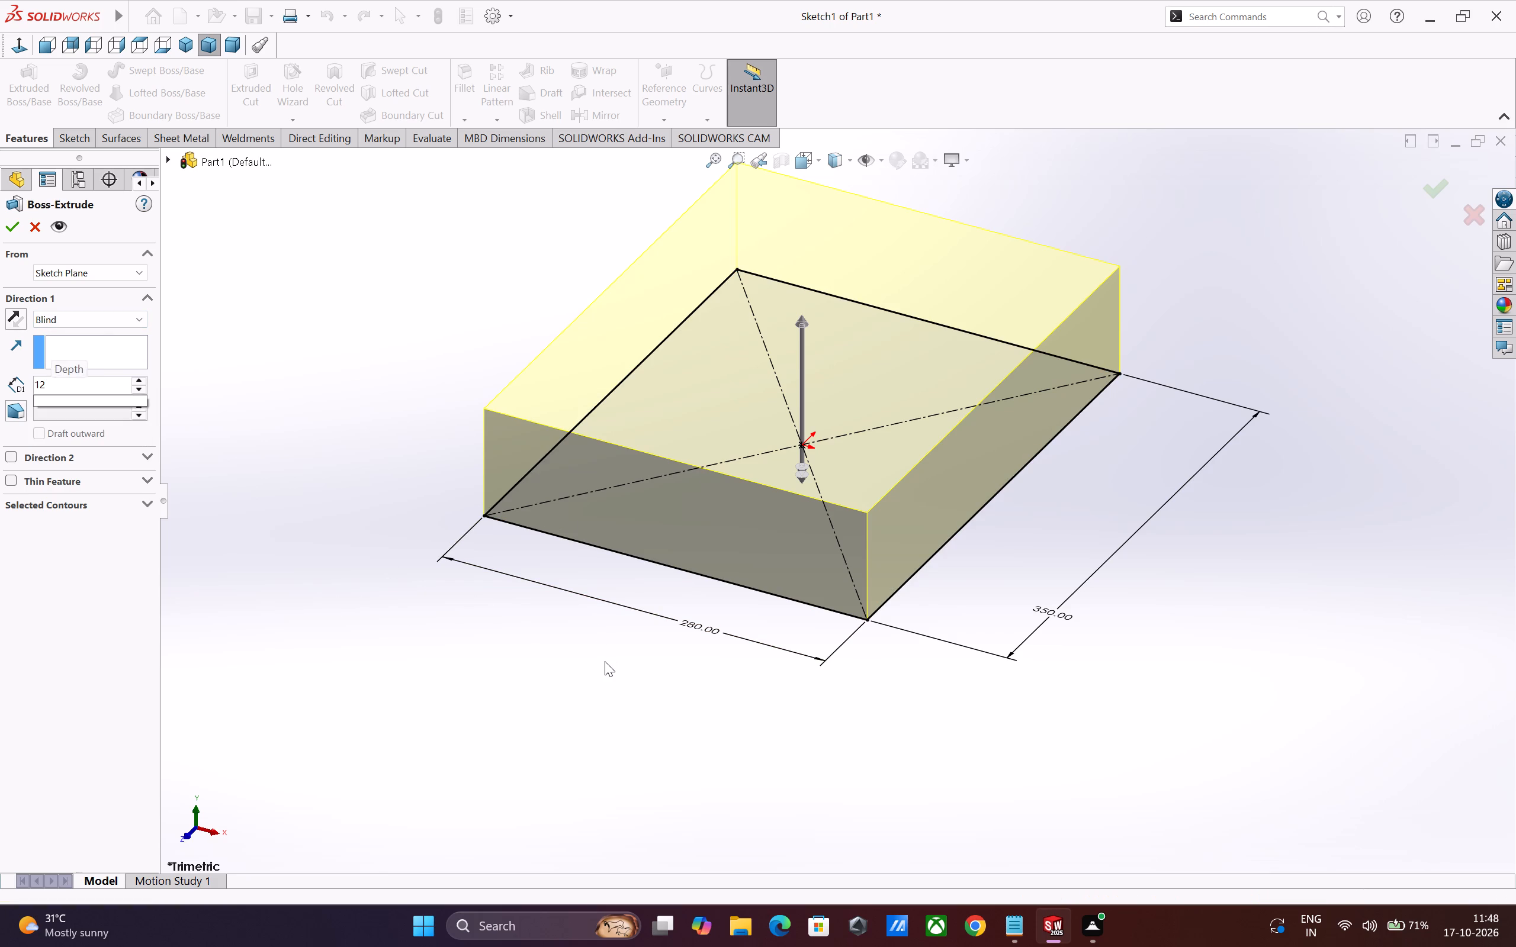
{"action": "key", "text": "Return"}
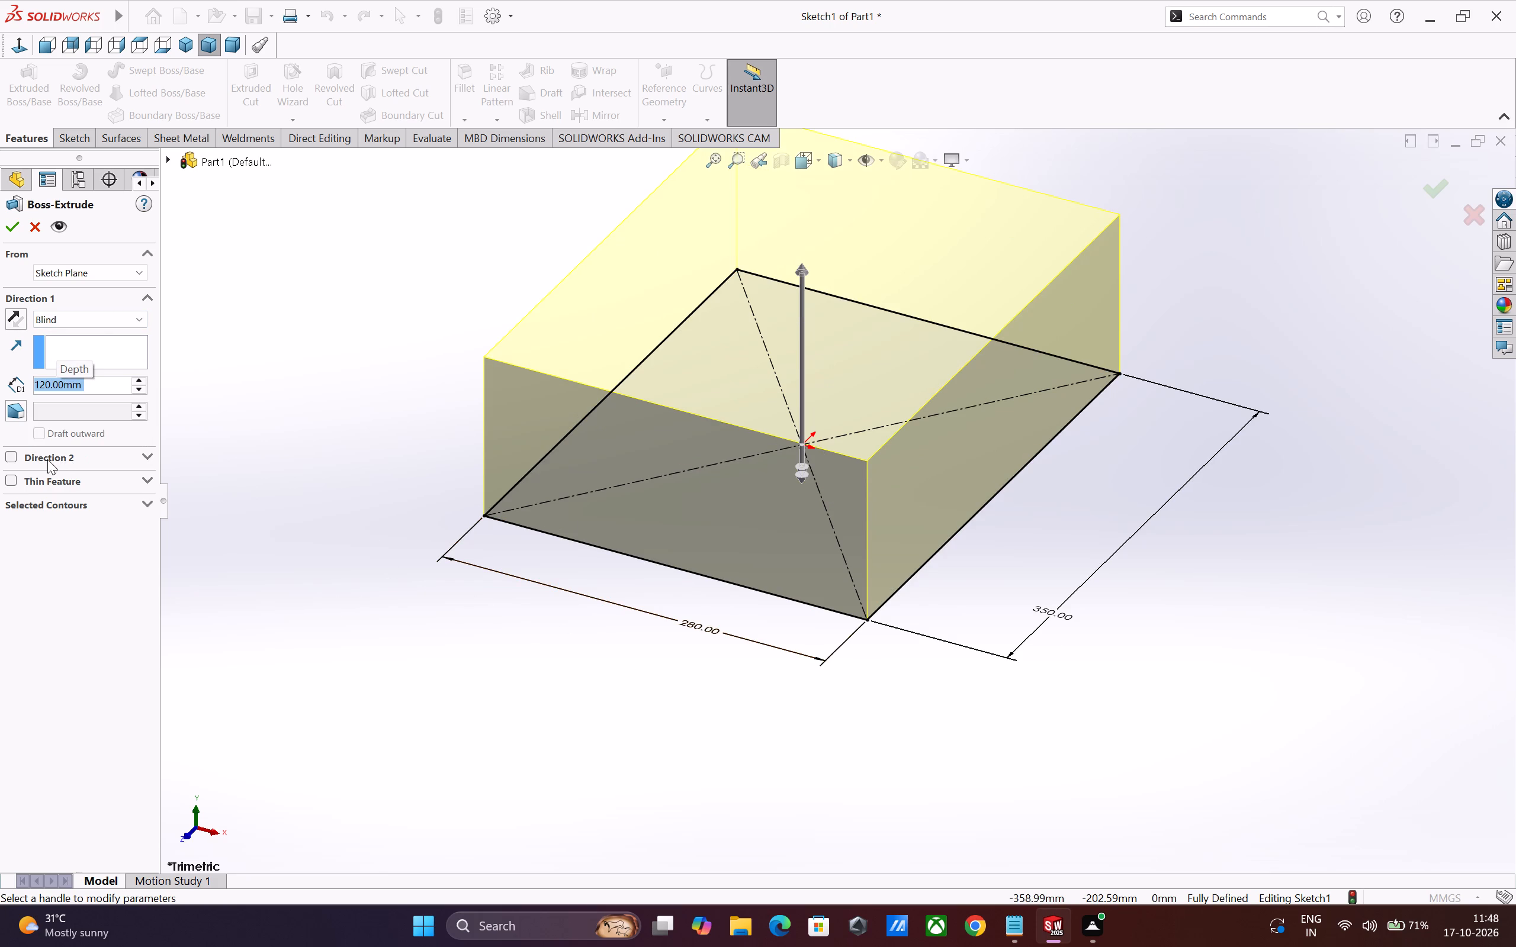
{"action": "left_click", "coordinate": [5, 227]}
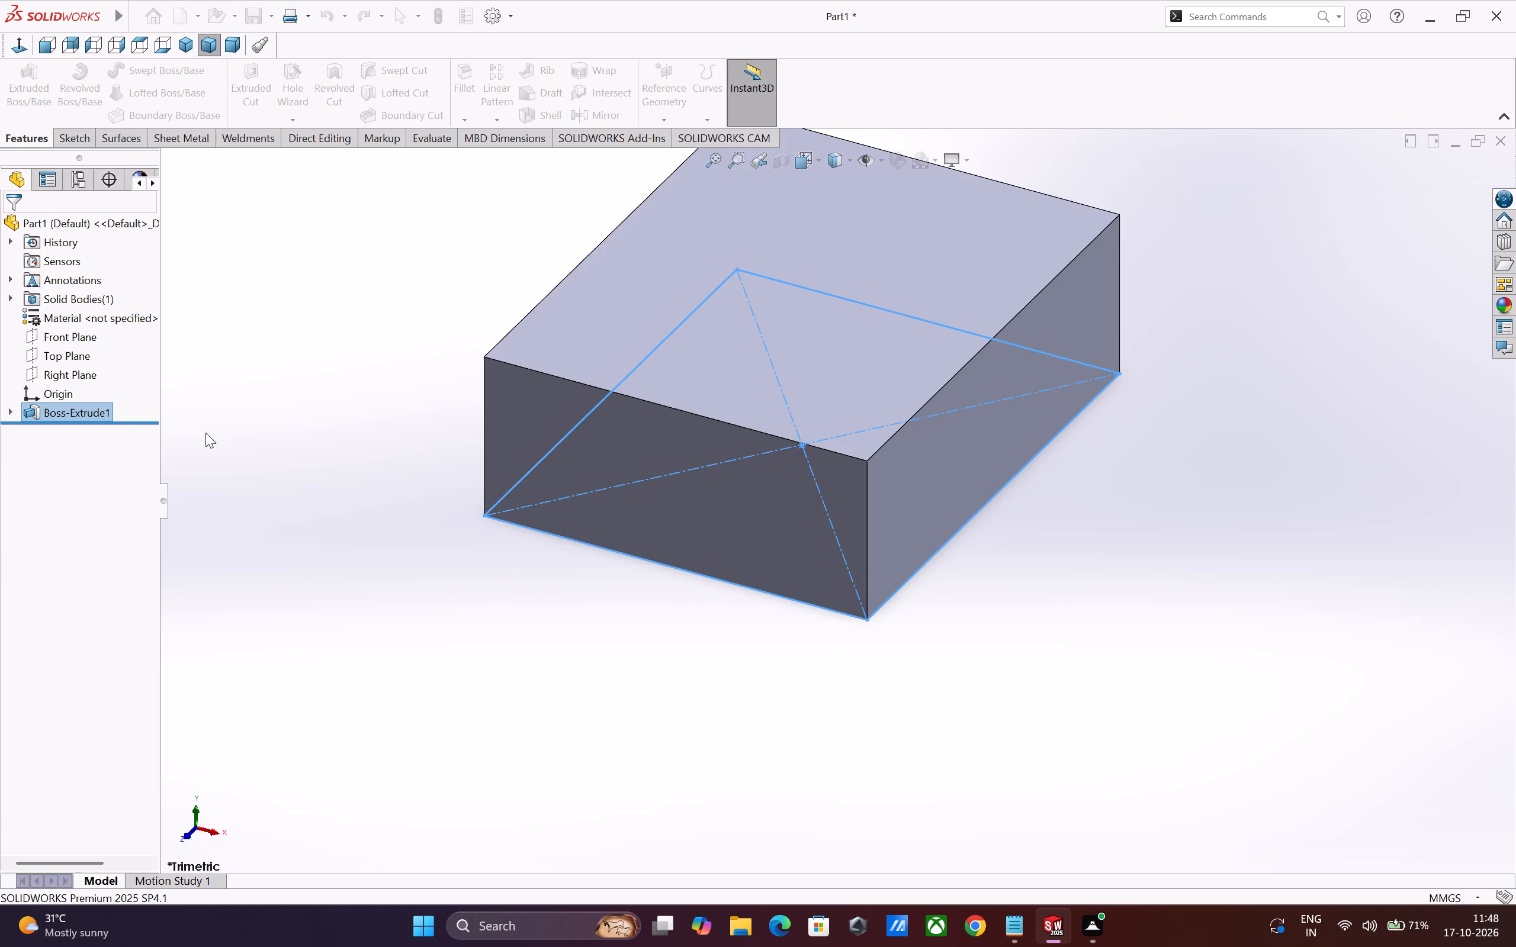
{"action": "left_click", "coordinate": [396, 691]}
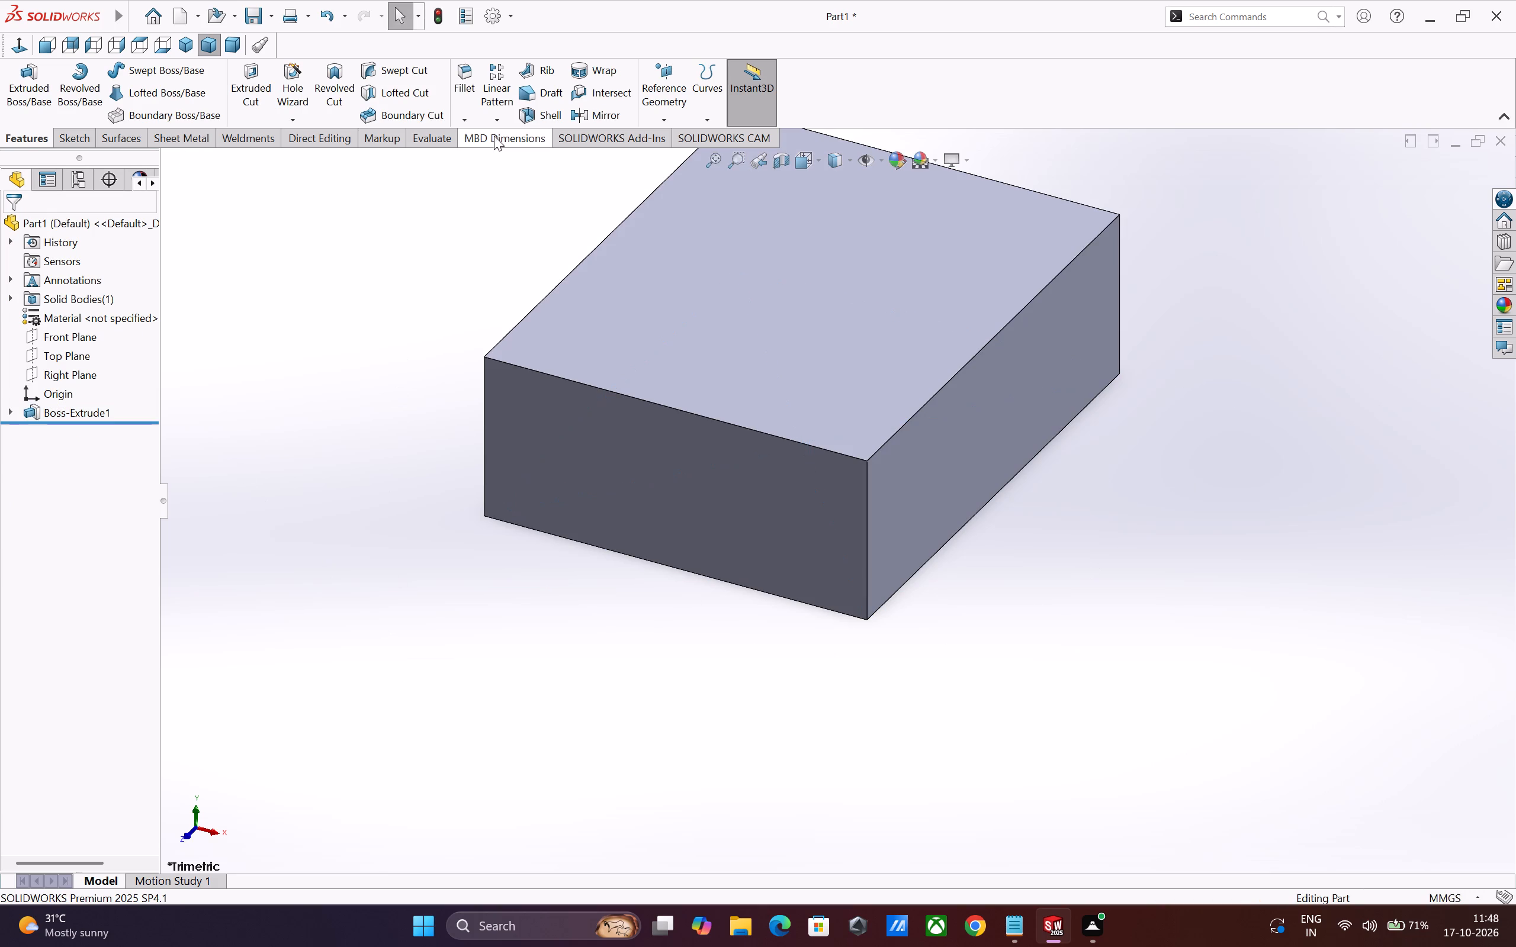
Chamfer the block's front top edge with an asymmetric distance-distance chamfer, distance 1 of 60 mm and distance 2 of 100 mm.
{"action": "left_click", "coordinate": [465, 118]}
{"action": "left_click", "coordinate": [471, 158]}
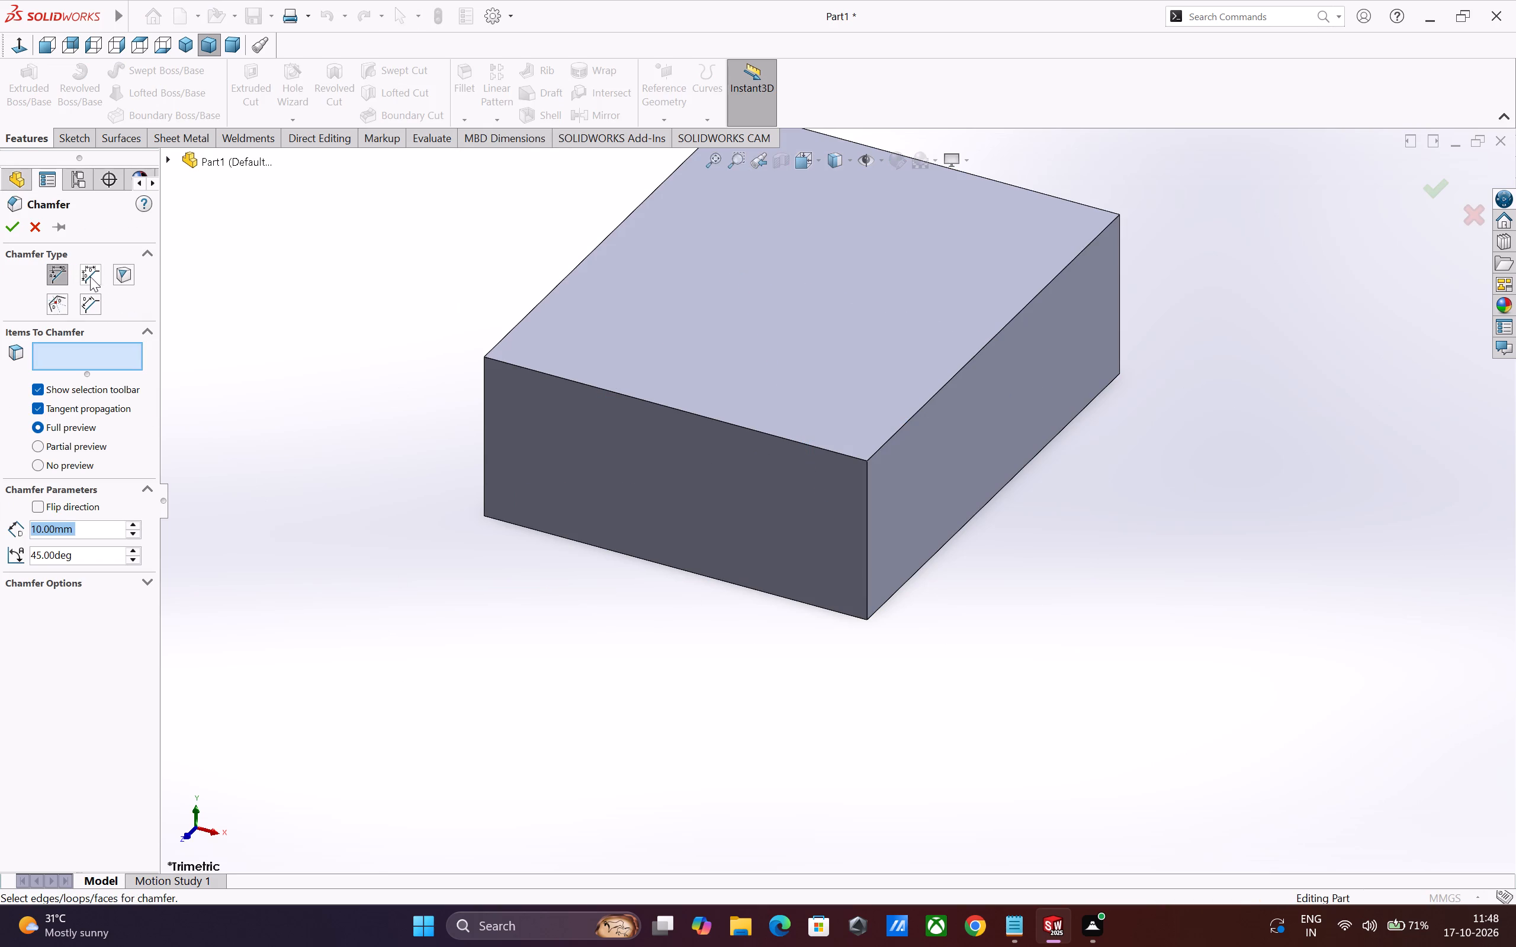
{"action": "left_click", "coordinate": [90, 276]}
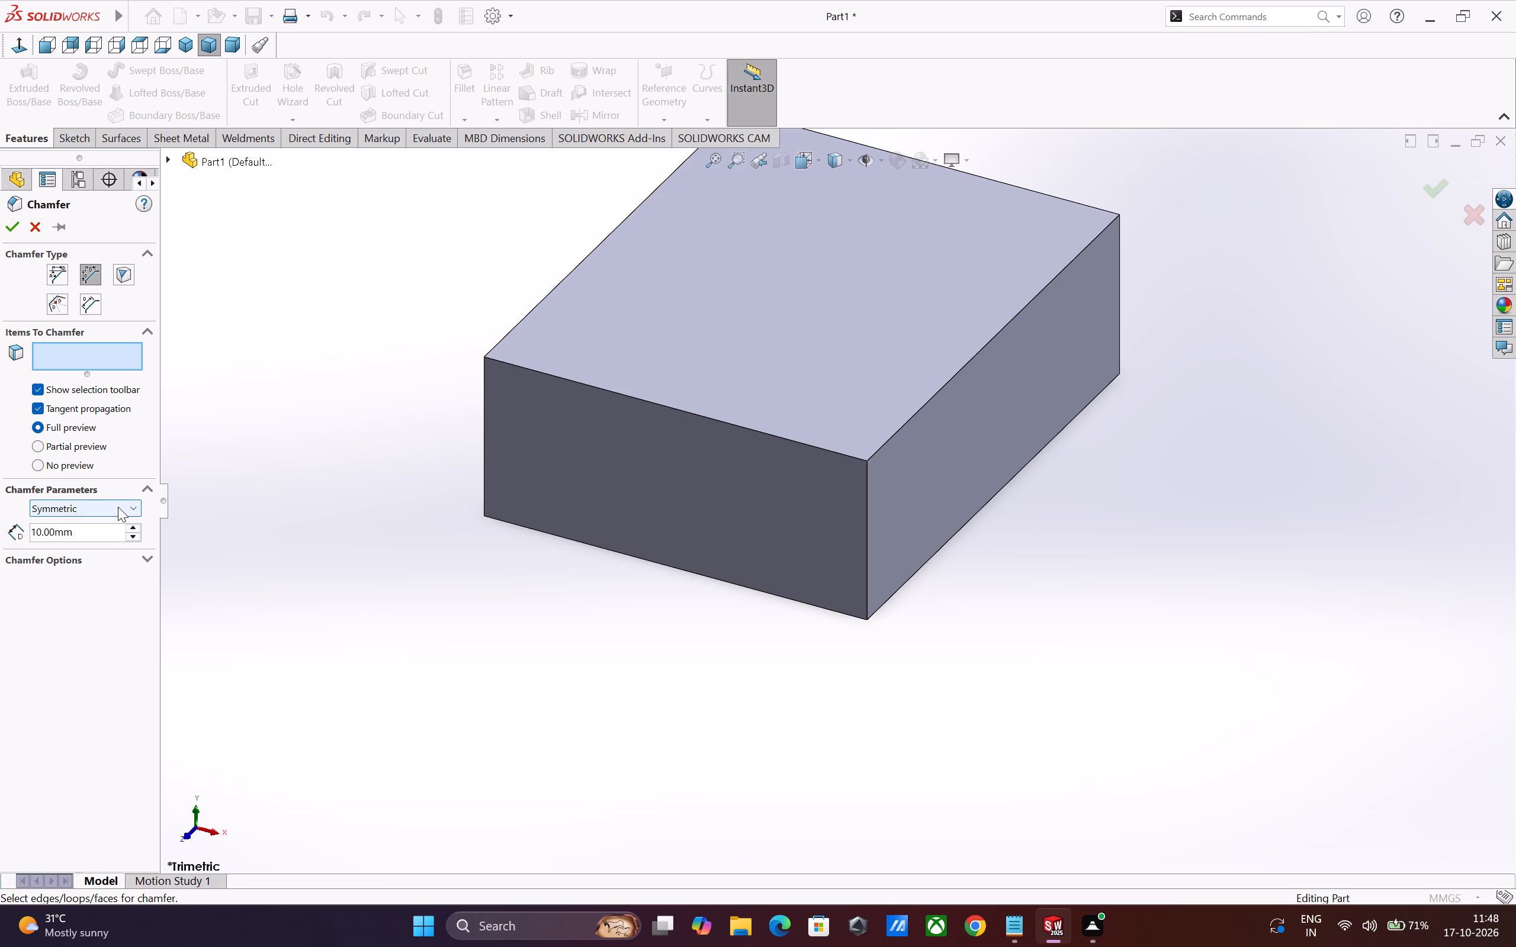
{"action": "left_click", "coordinate": [118, 507]}
{"action": "left_click", "coordinate": [107, 532]}
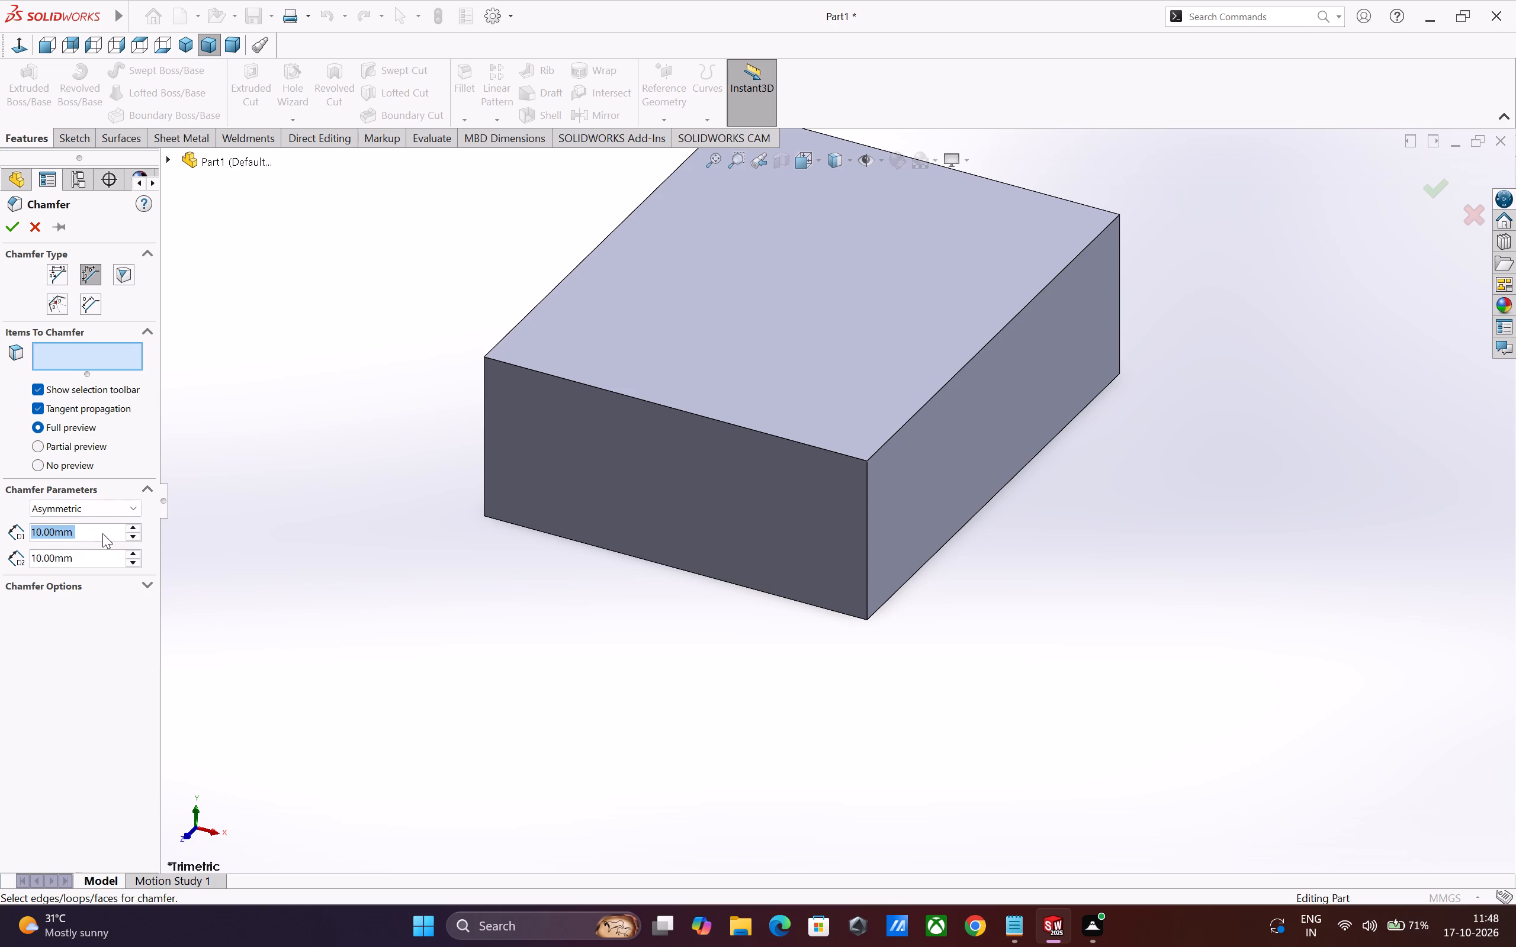
{"action": "double_click", "coordinate": [91, 530]}
{"action": "type", "text": "60"}
{"action": "key", "text": "Return"}
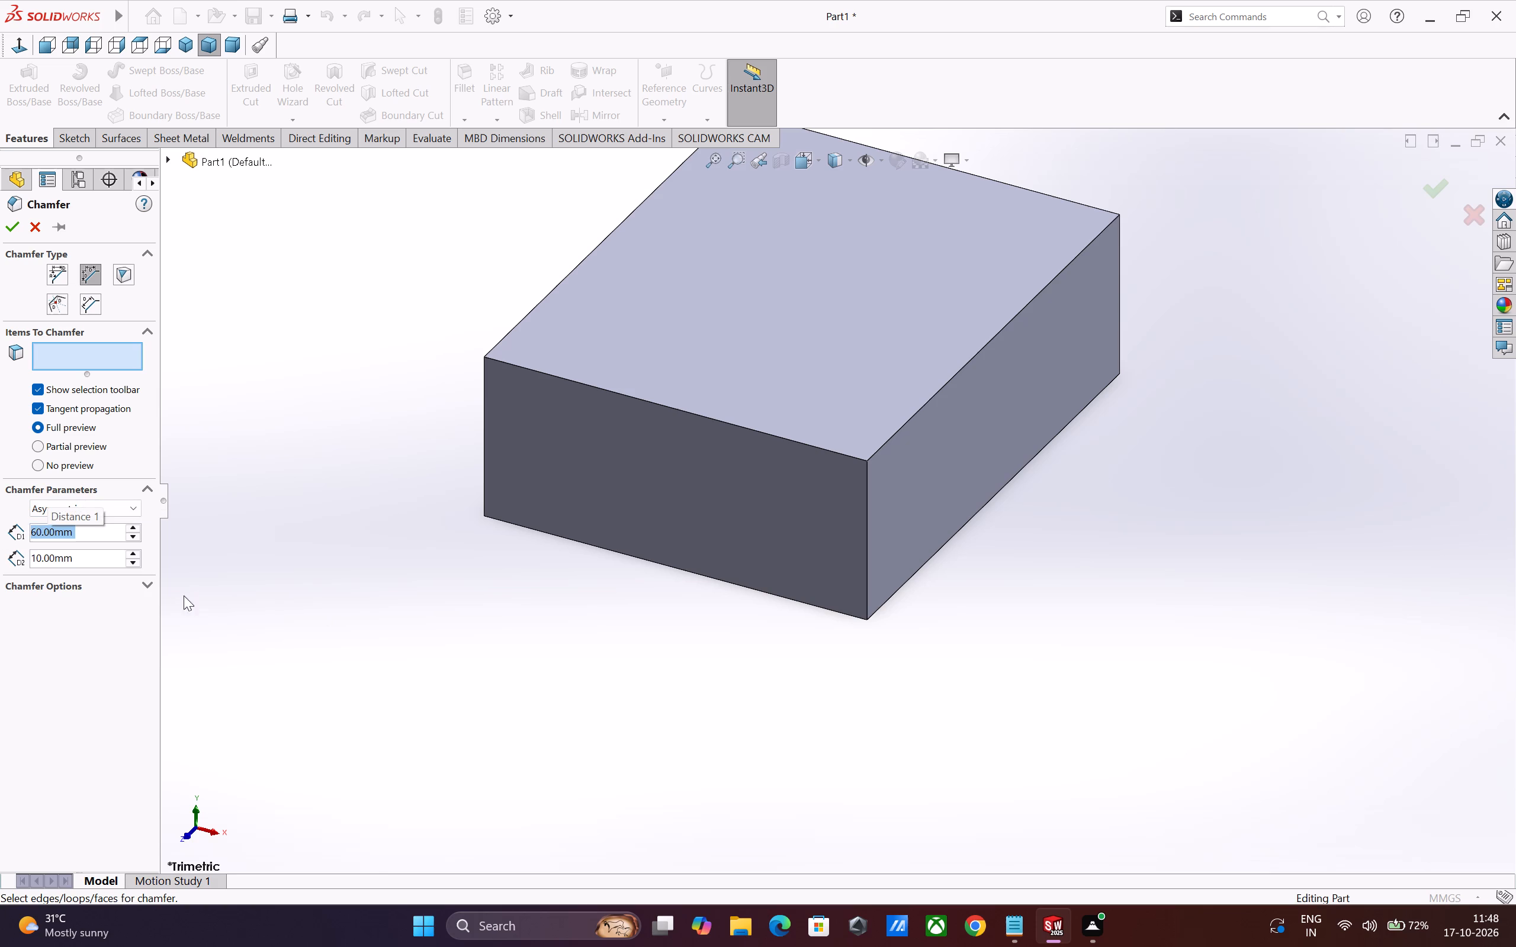
{"action": "double_click", "coordinate": [78, 561]}
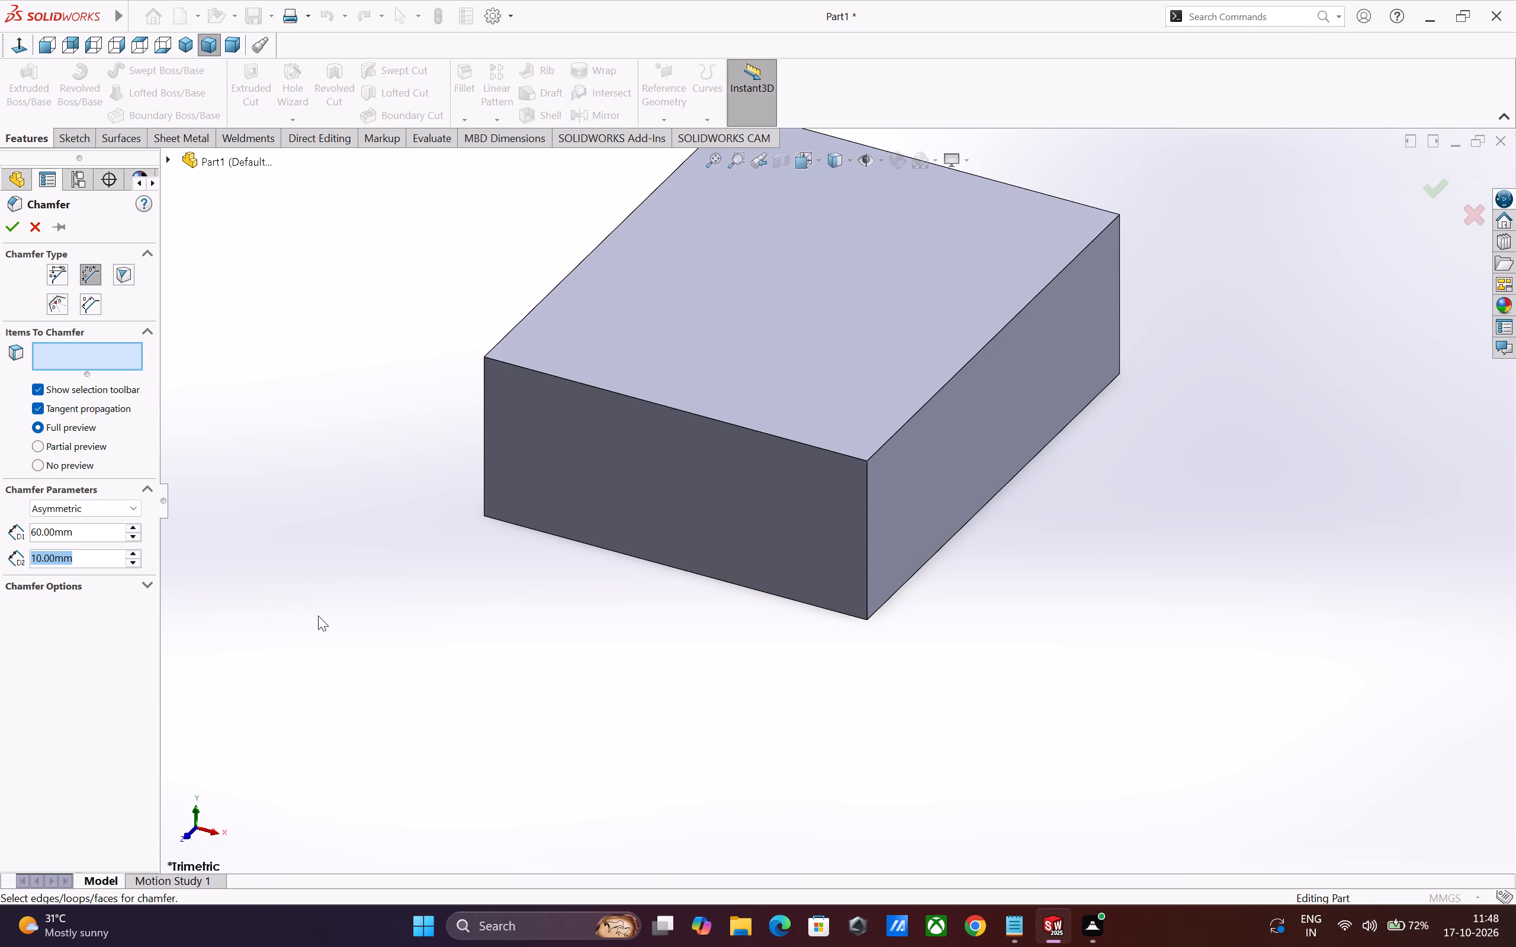
{"action": "type", "text": "100"}
{"action": "key", "text": "Return"}
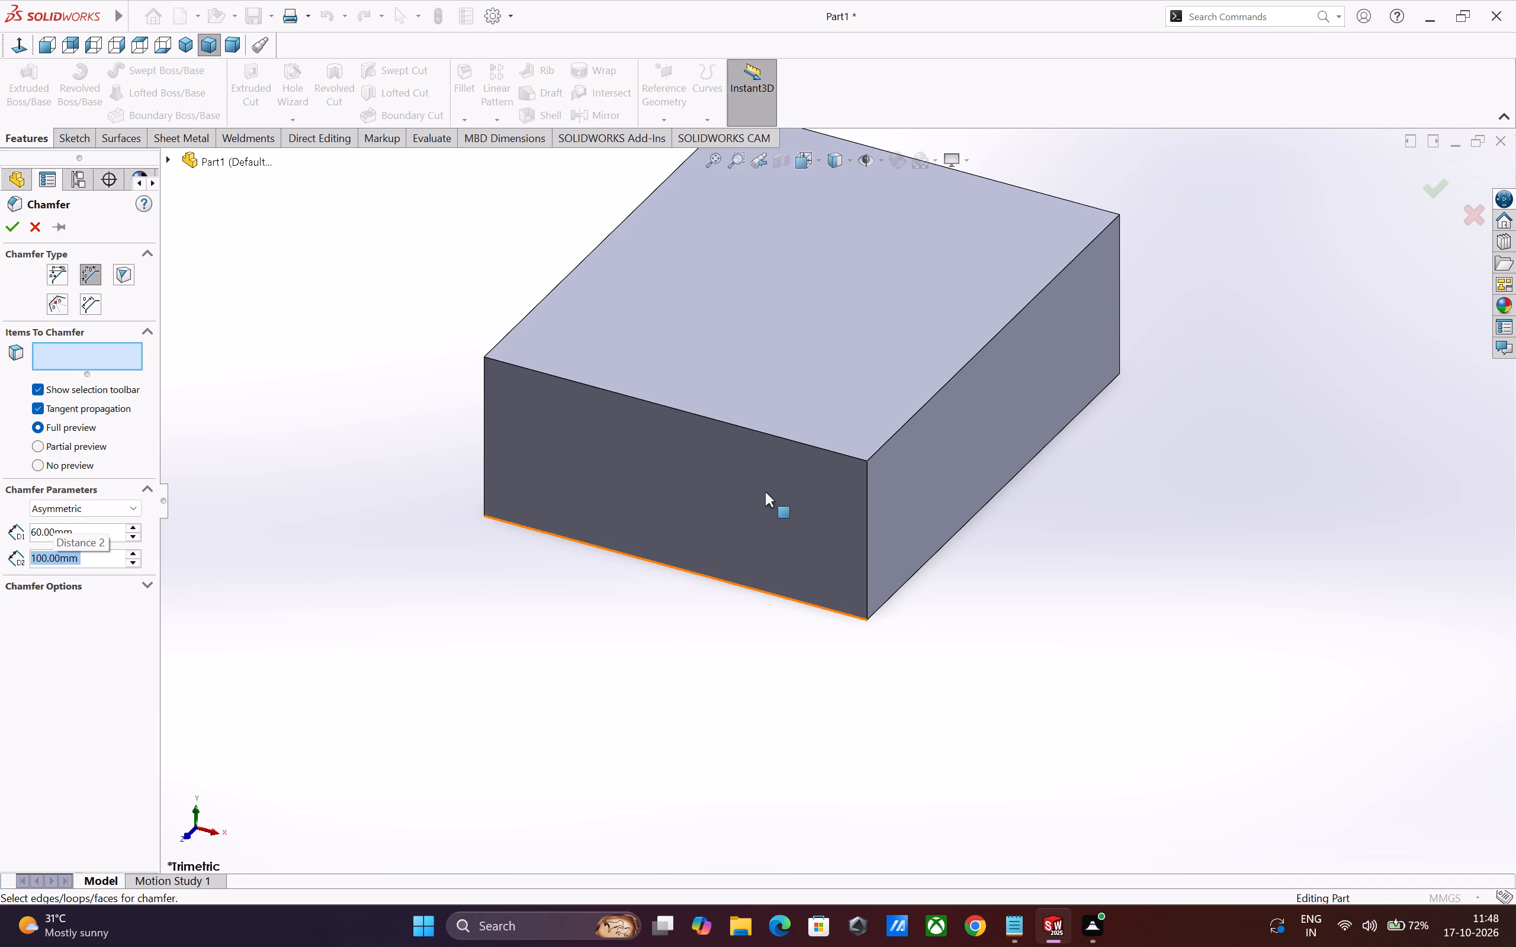
{"action": "left_click", "coordinate": [788, 440]}
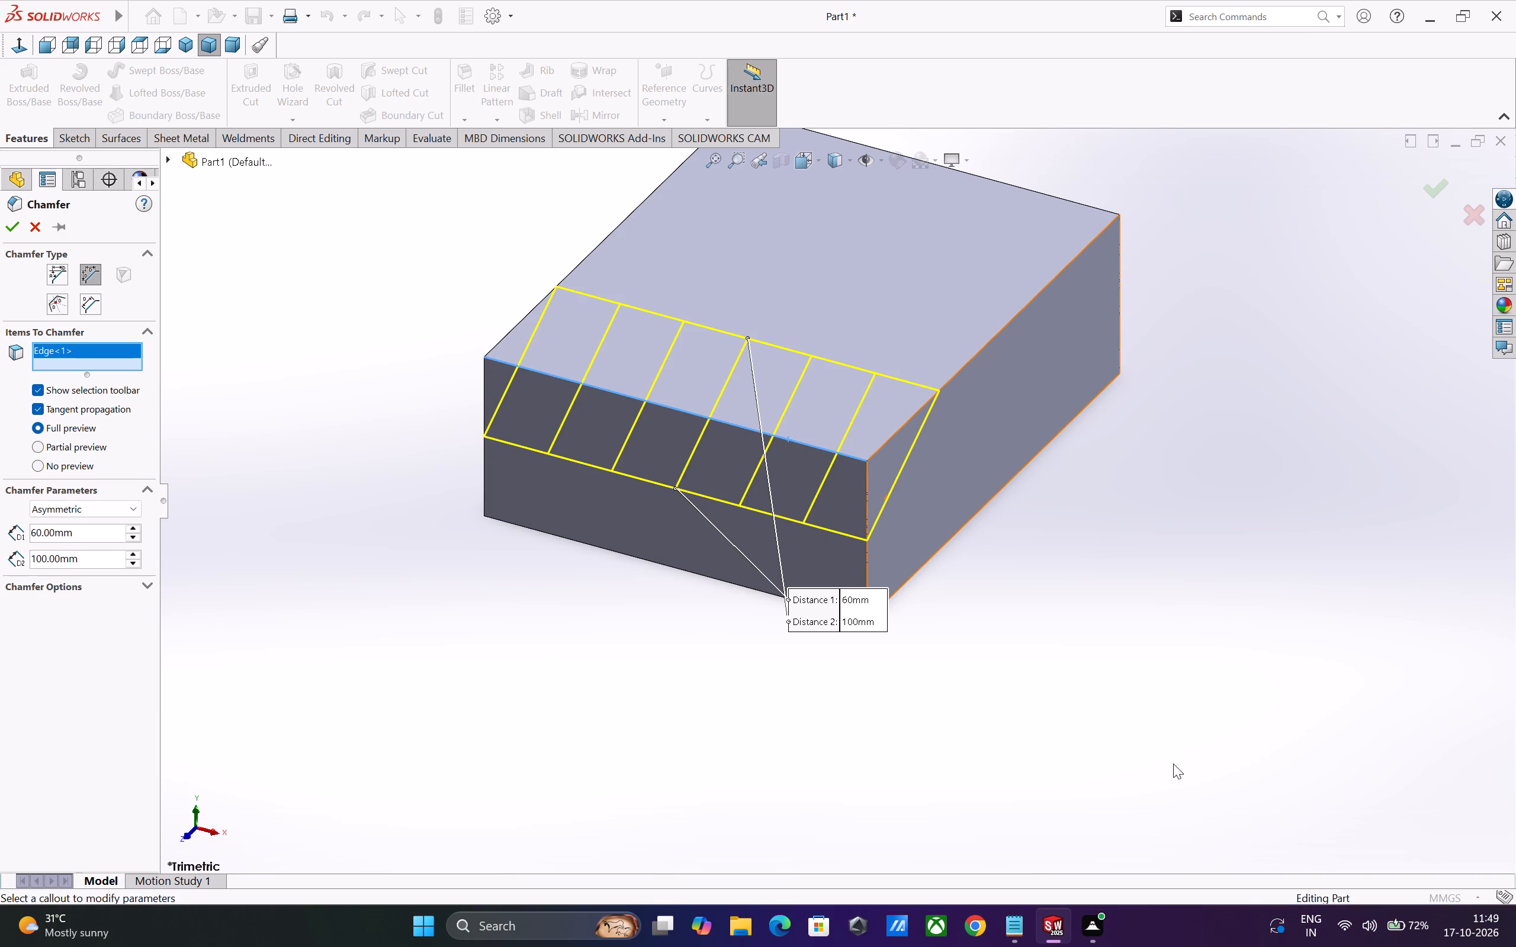
{"action": "middle_click_drag", "start_coordinate": [1078, 724], "coordinate": [987, 756]}
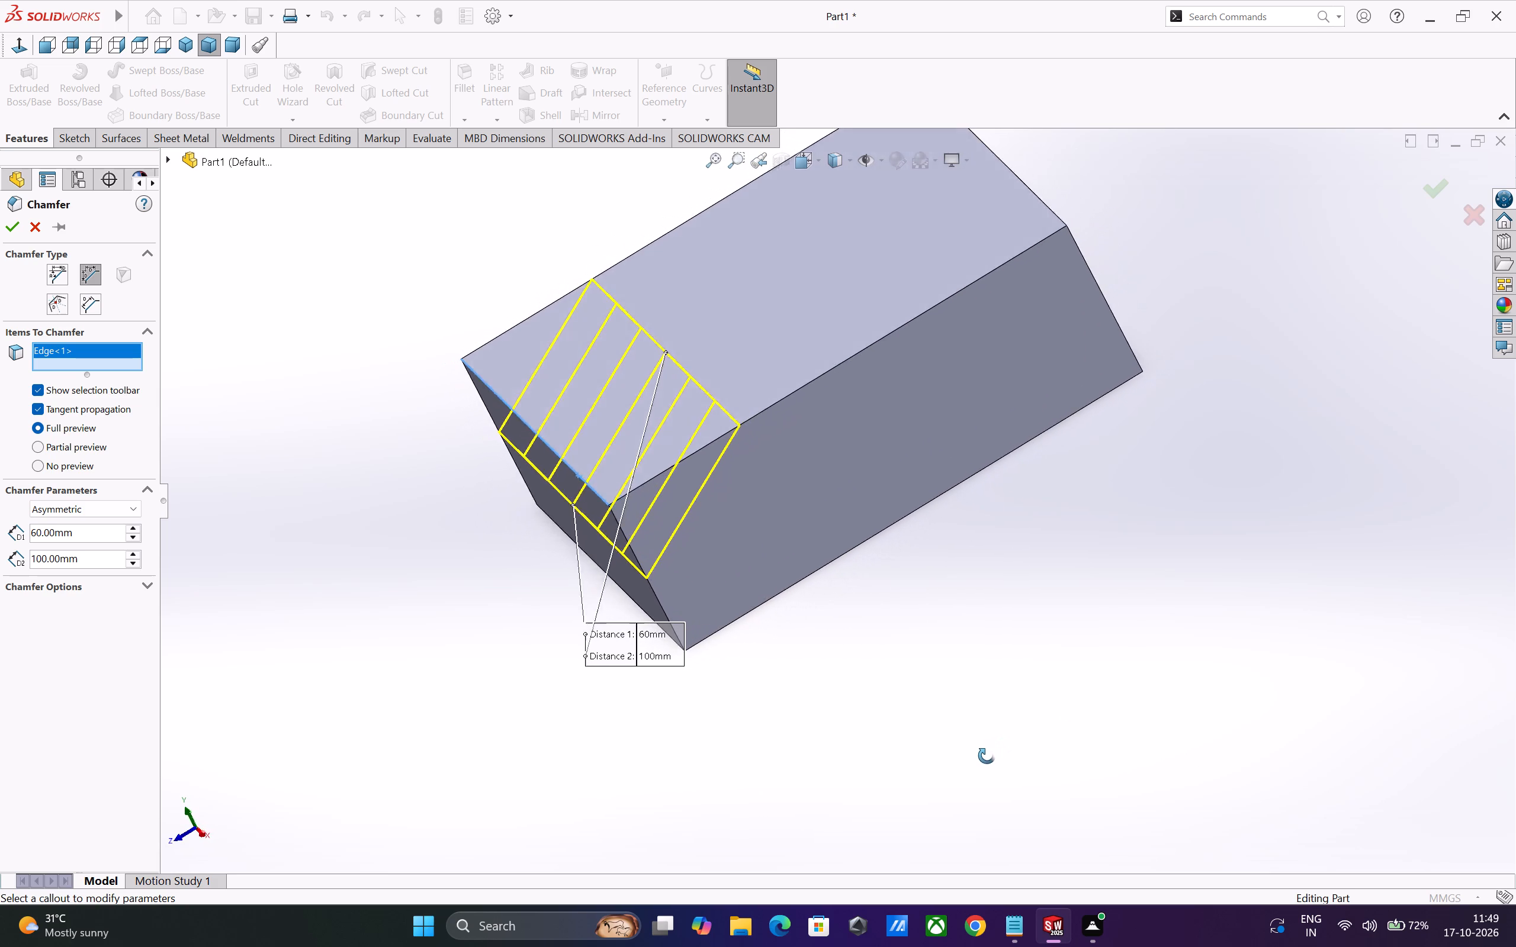
{"action": "middle_click_drag", "start_coordinate": [987, 756], "coordinate": [979, 744]}
{"action": "scroll", "coordinate": [966, 745], "scroll_direction": "up", "scroll_amount": 2}
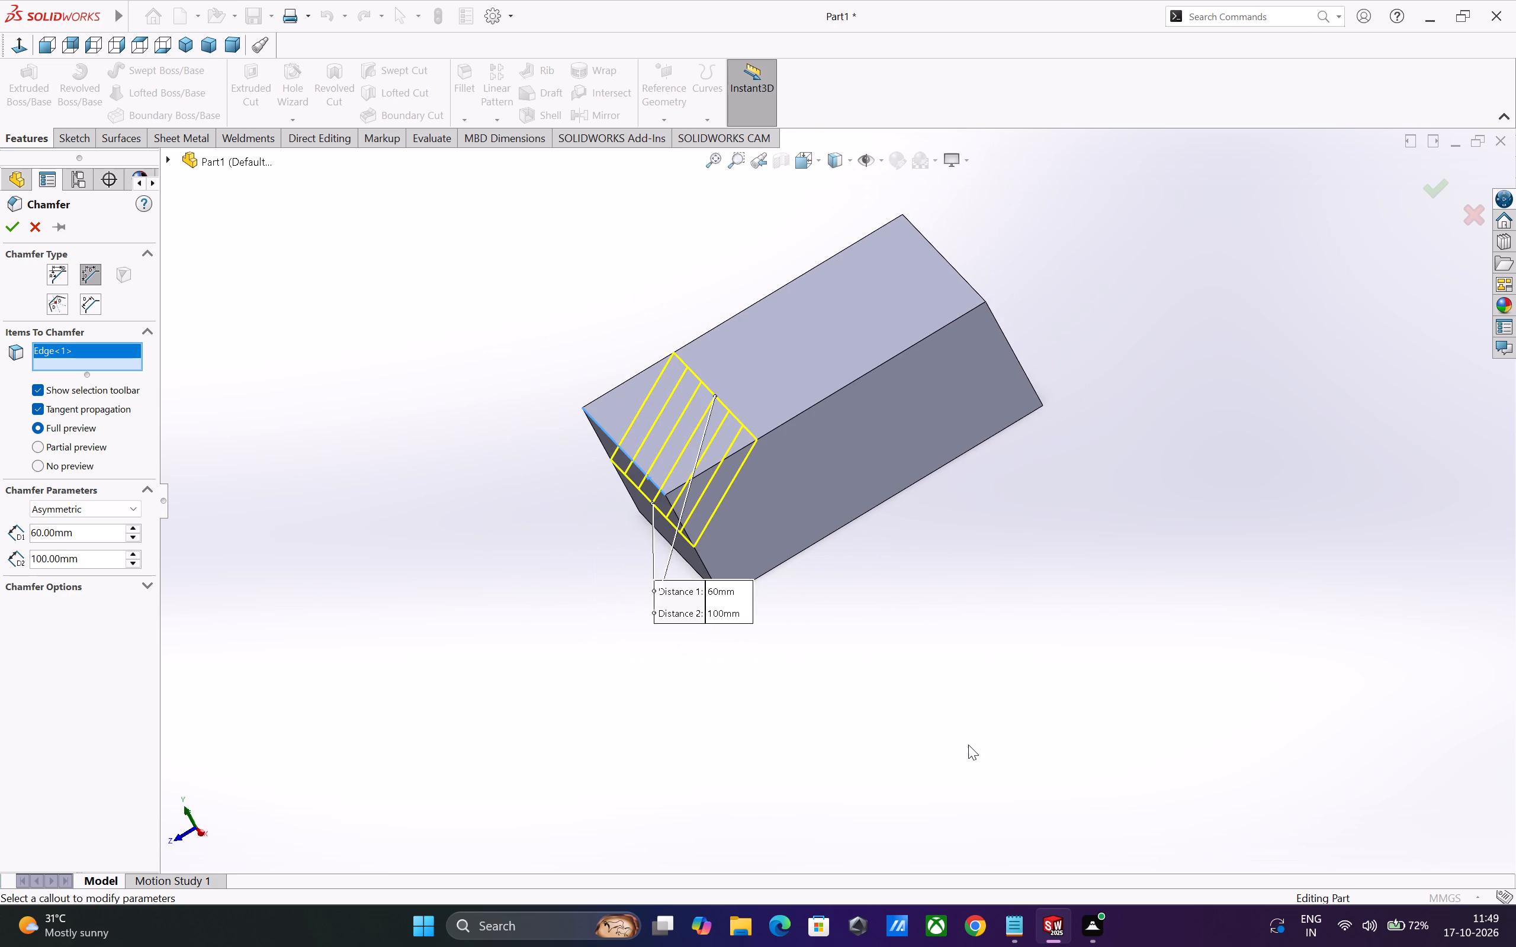
{"action": "scroll", "coordinate": [971, 745], "scroll_direction": "up", "scroll_amount": 2}
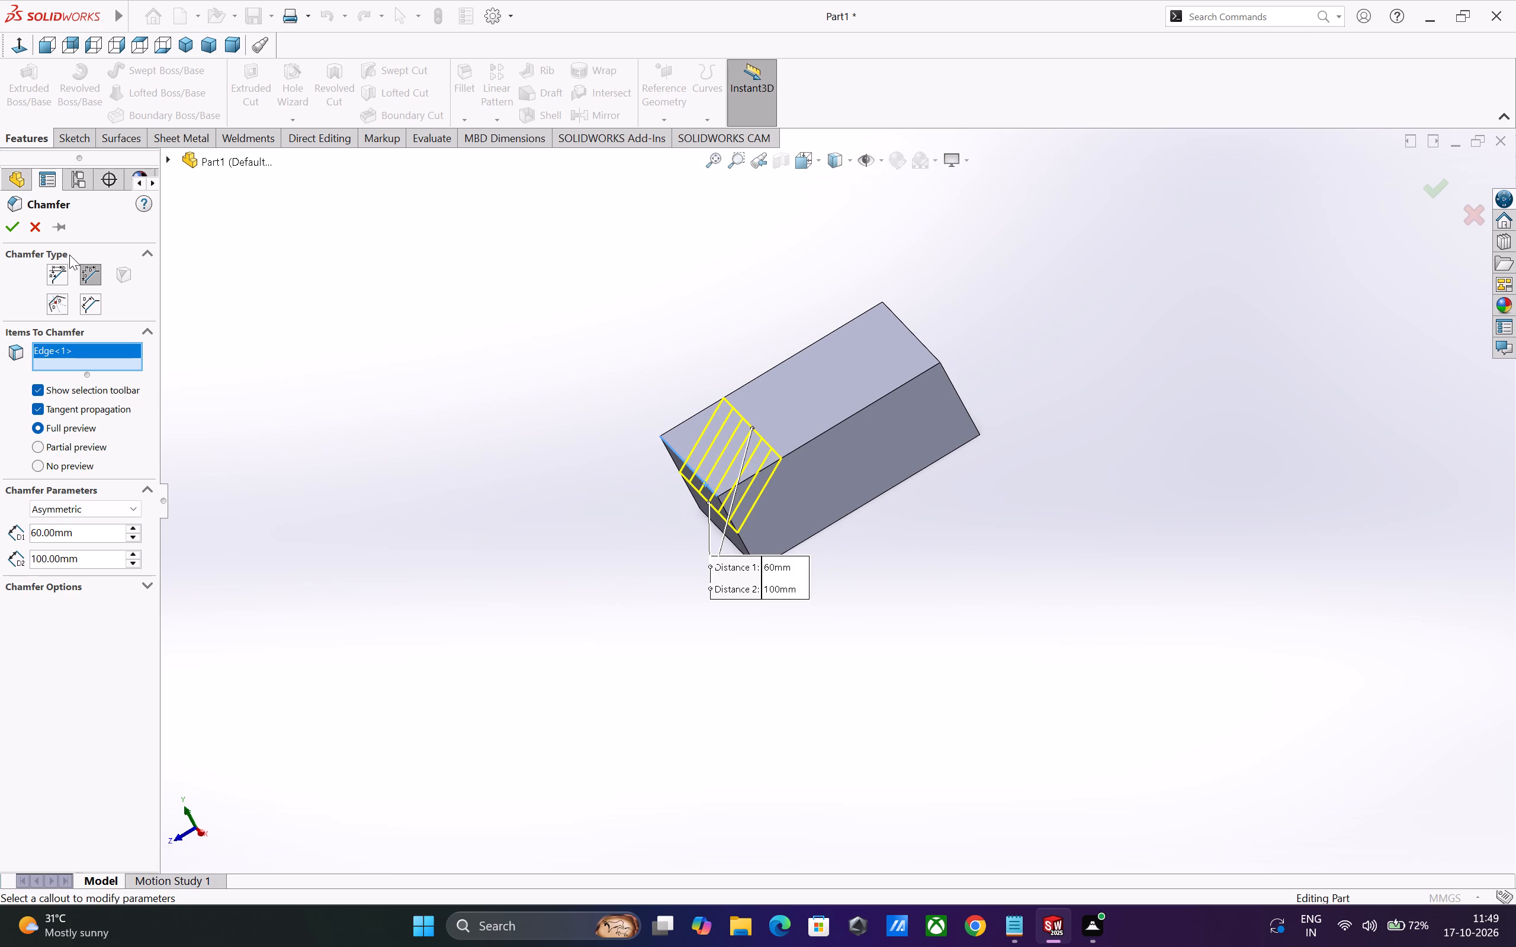
{"action": "left_click", "coordinate": [6, 228]}
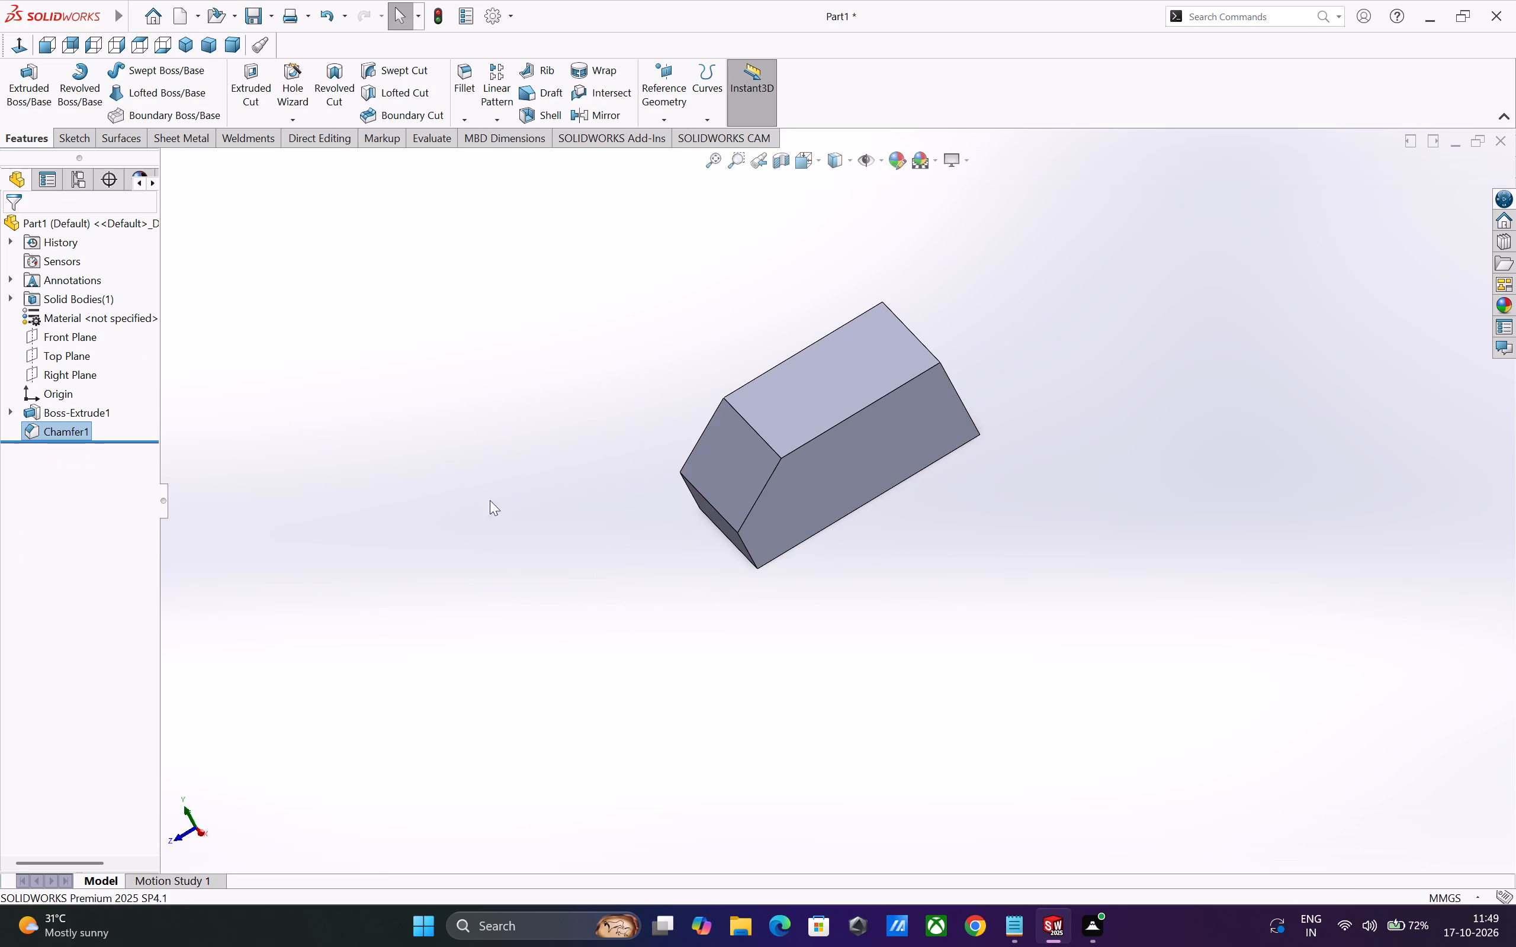
{"action": "left_click", "coordinate": [862, 642]}
Fillet the upper and lower long edges of the sloped chamfer face with a constant, symmetric 10 mm radius.
{"action": "middle_click_drag", "start_coordinate": [864, 642], "coordinate": [902, 621]}
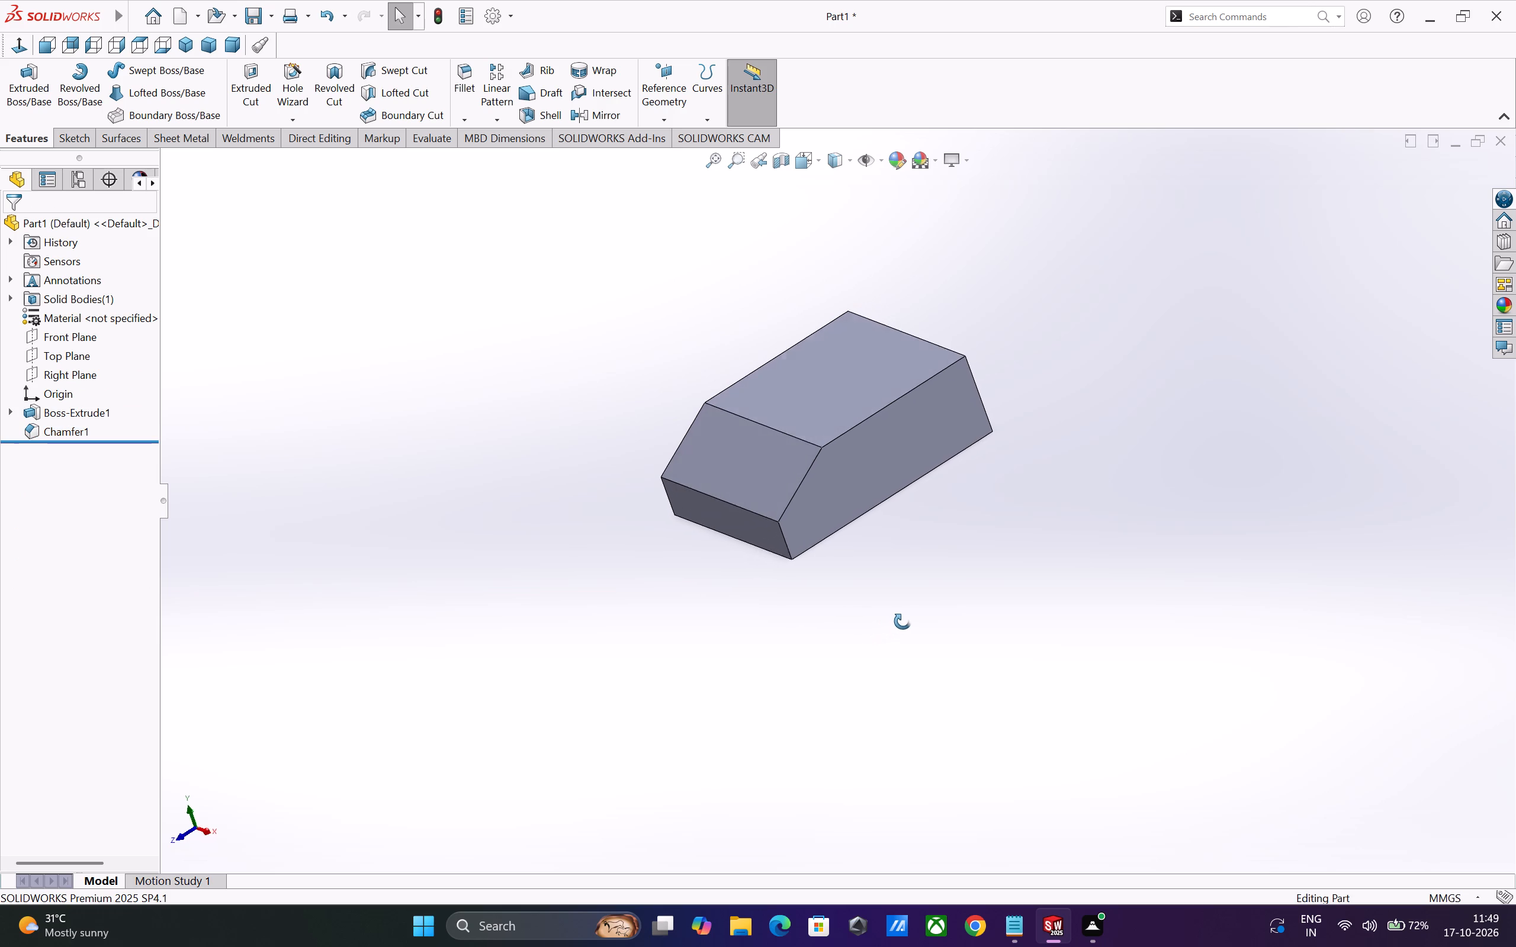
{"action": "middle_click_drag", "start_coordinate": [902, 621], "coordinate": [926, 591]}
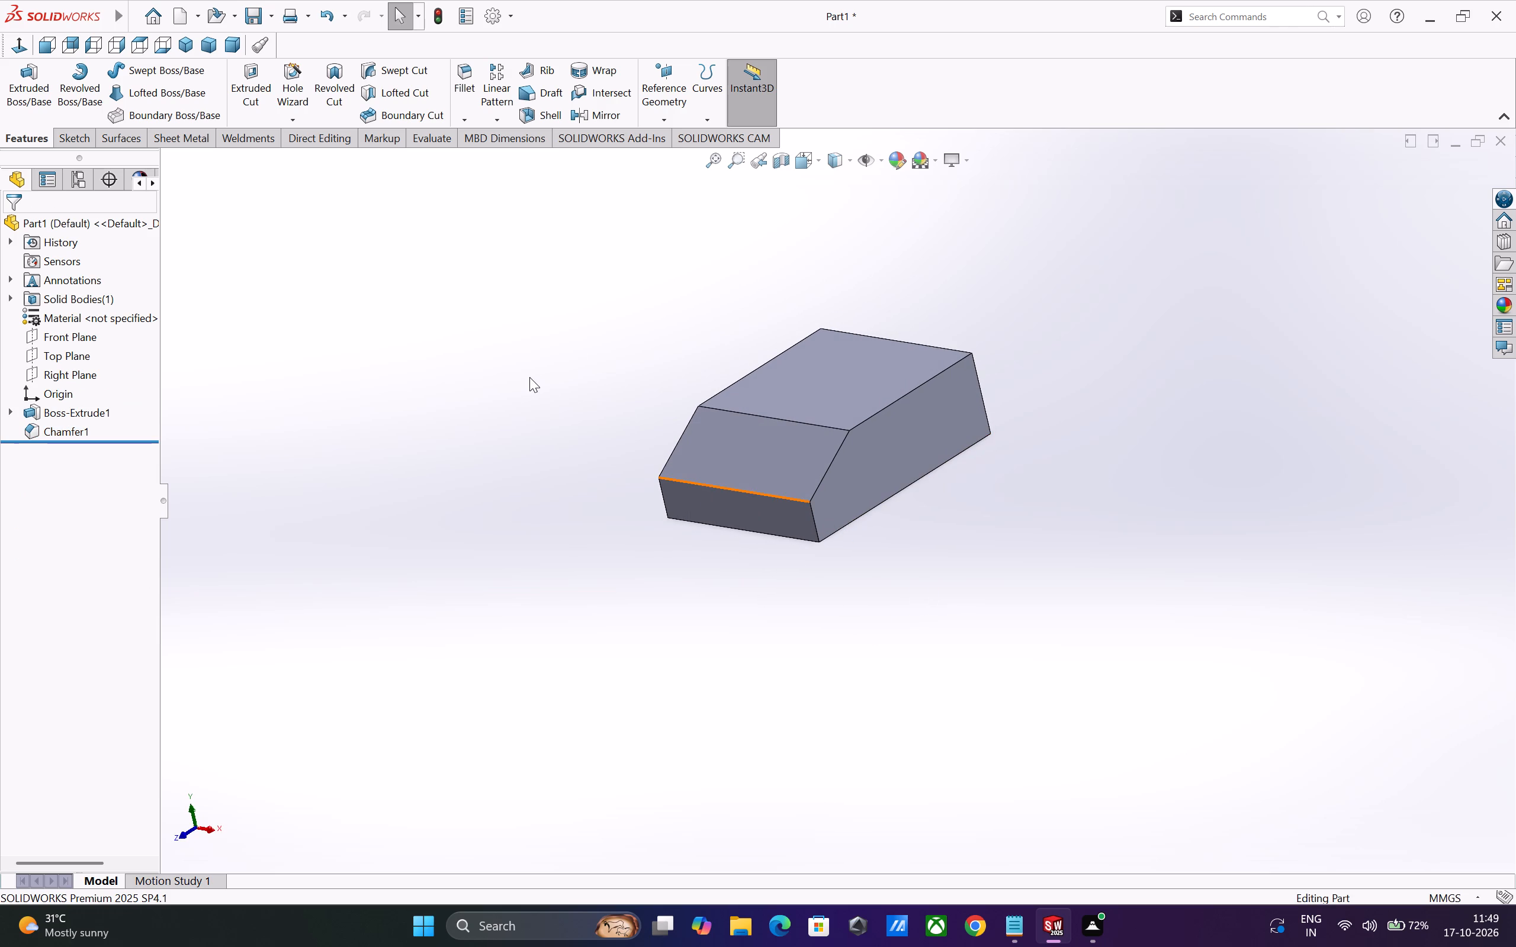
{"action": "left_click", "coordinate": [459, 76]}
{"action": "left_click", "coordinate": [23, 299]}
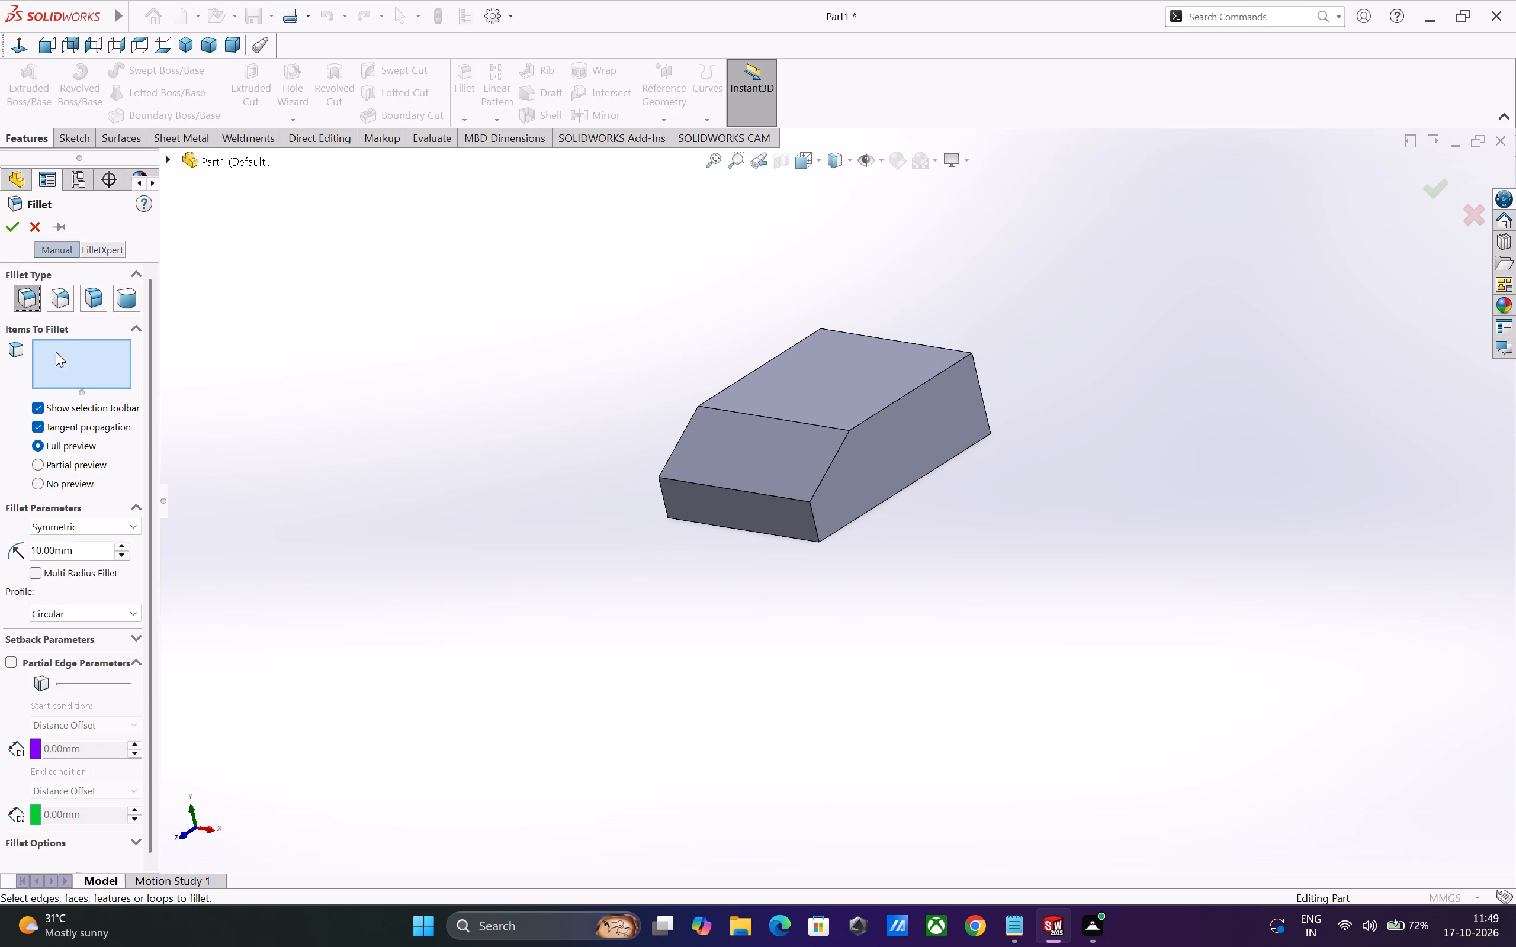
{"action": "double_click", "coordinate": [85, 550]}
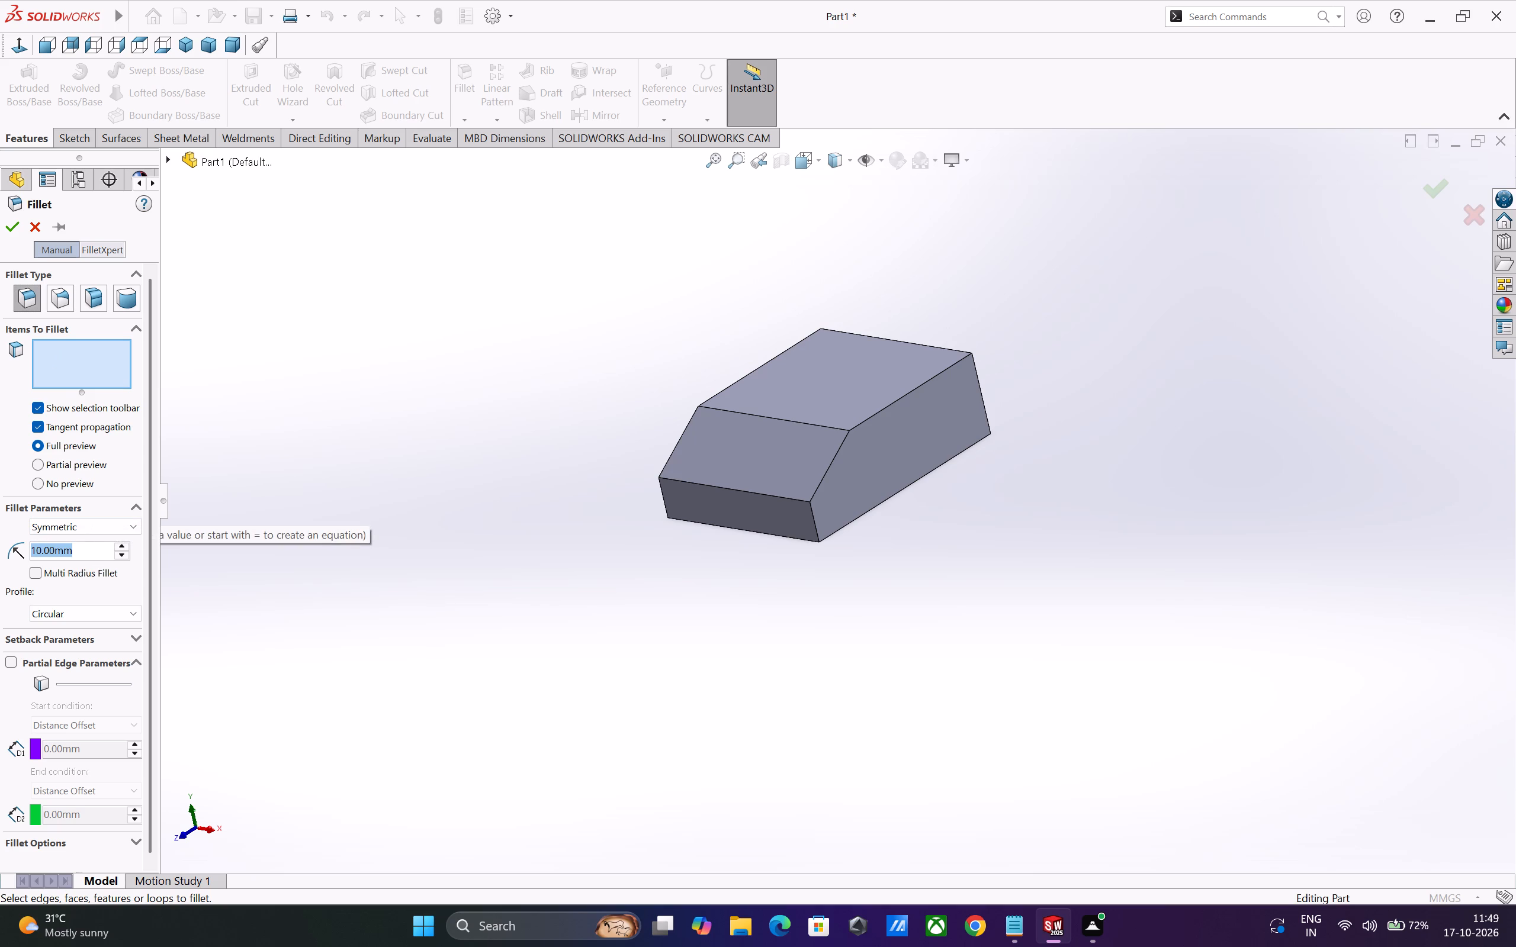
{"action": "double_click", "coordinate": [85, 550]}
{"action": "key", "text": "1"}
{"action": "key", "text": "0"}
{"action": "key", "text": "Return"}
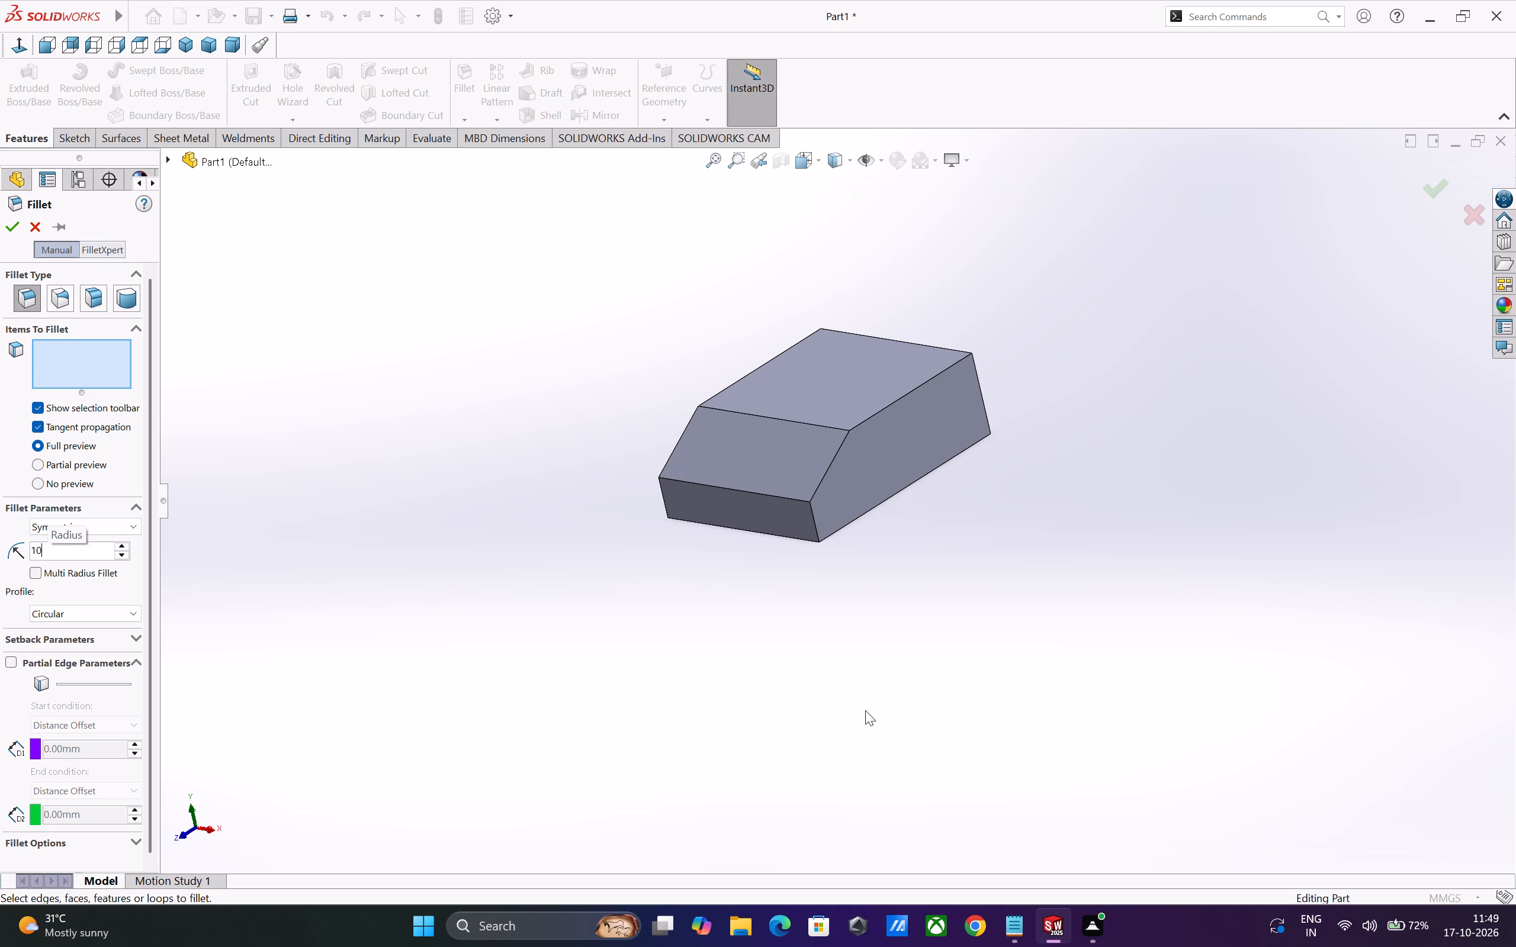
{"action": "left_click", "coordinate": [789, 423]}
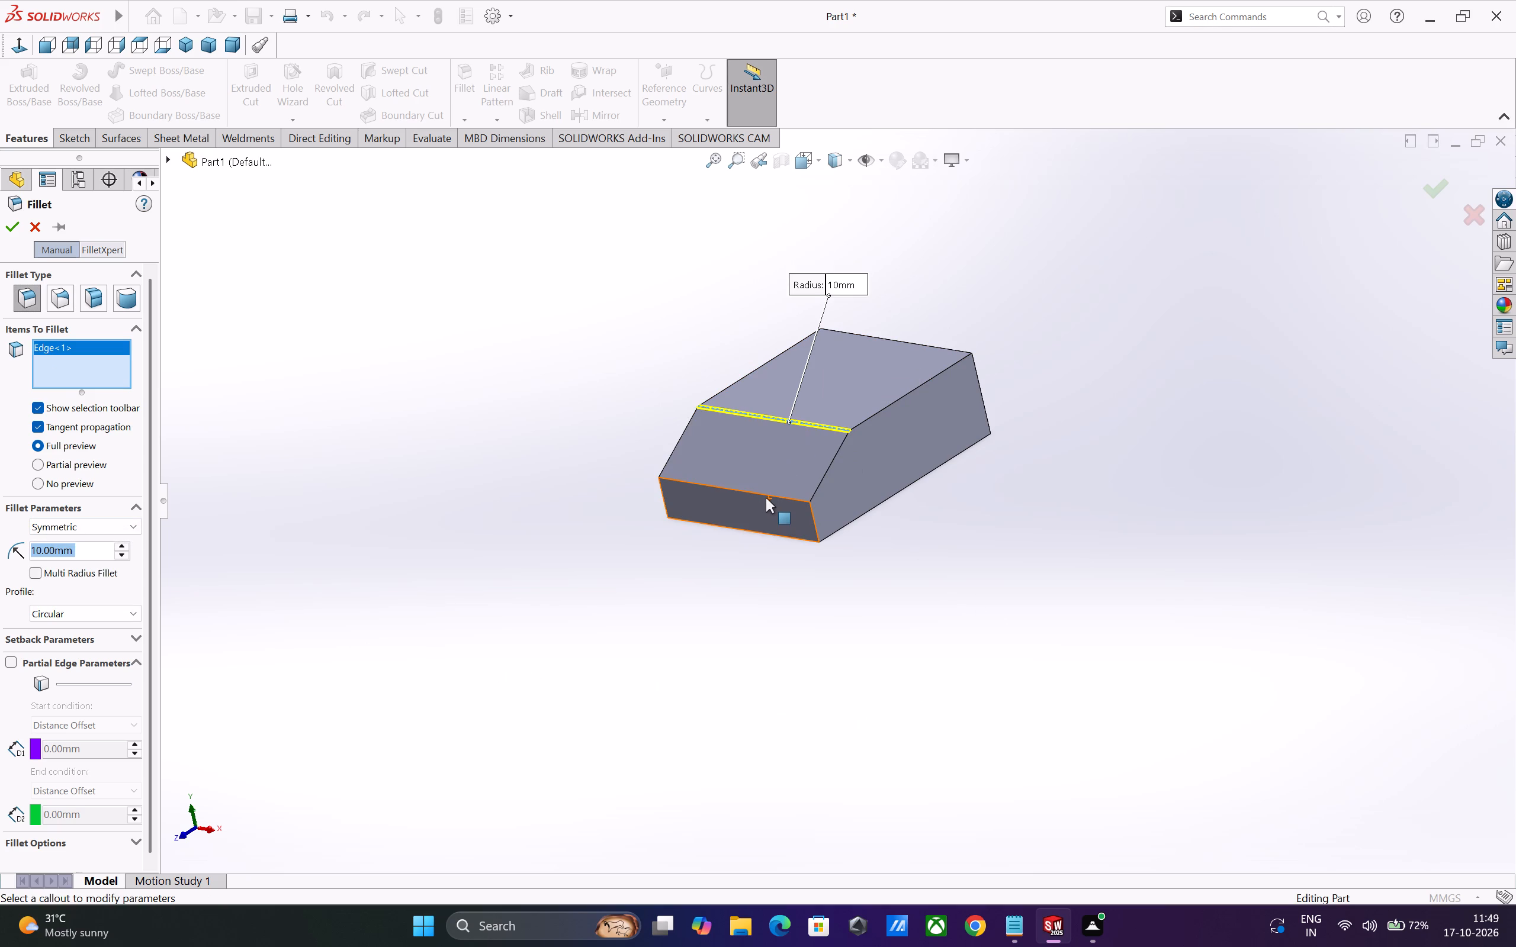
{"action": "left_click", "coordinate": [766, 496]}
{"action": "middle_click_drag", "start_coordinate": [966, 658], "coordinate": [876, 669]}
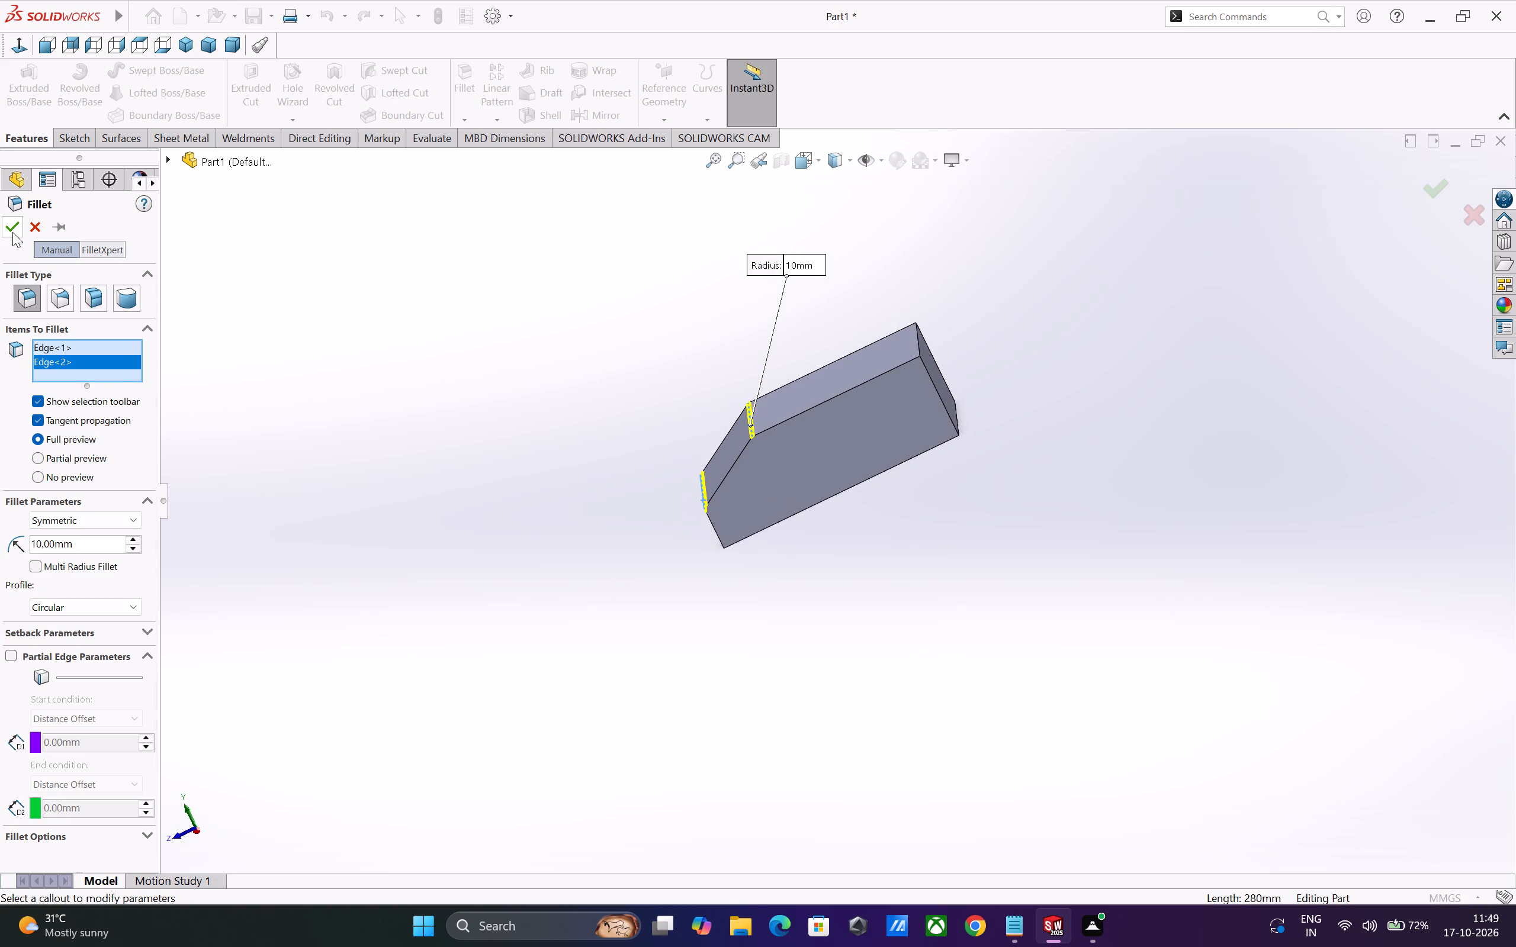
{"action": "left_click", "coordinate": [12, 232]}
Examine the chamfered and filleted block from several angles and zoom levels.
{"action": "scroll", "coordinate": [718, 511], "scroll_direction": "up", "scroll_amount": 3}
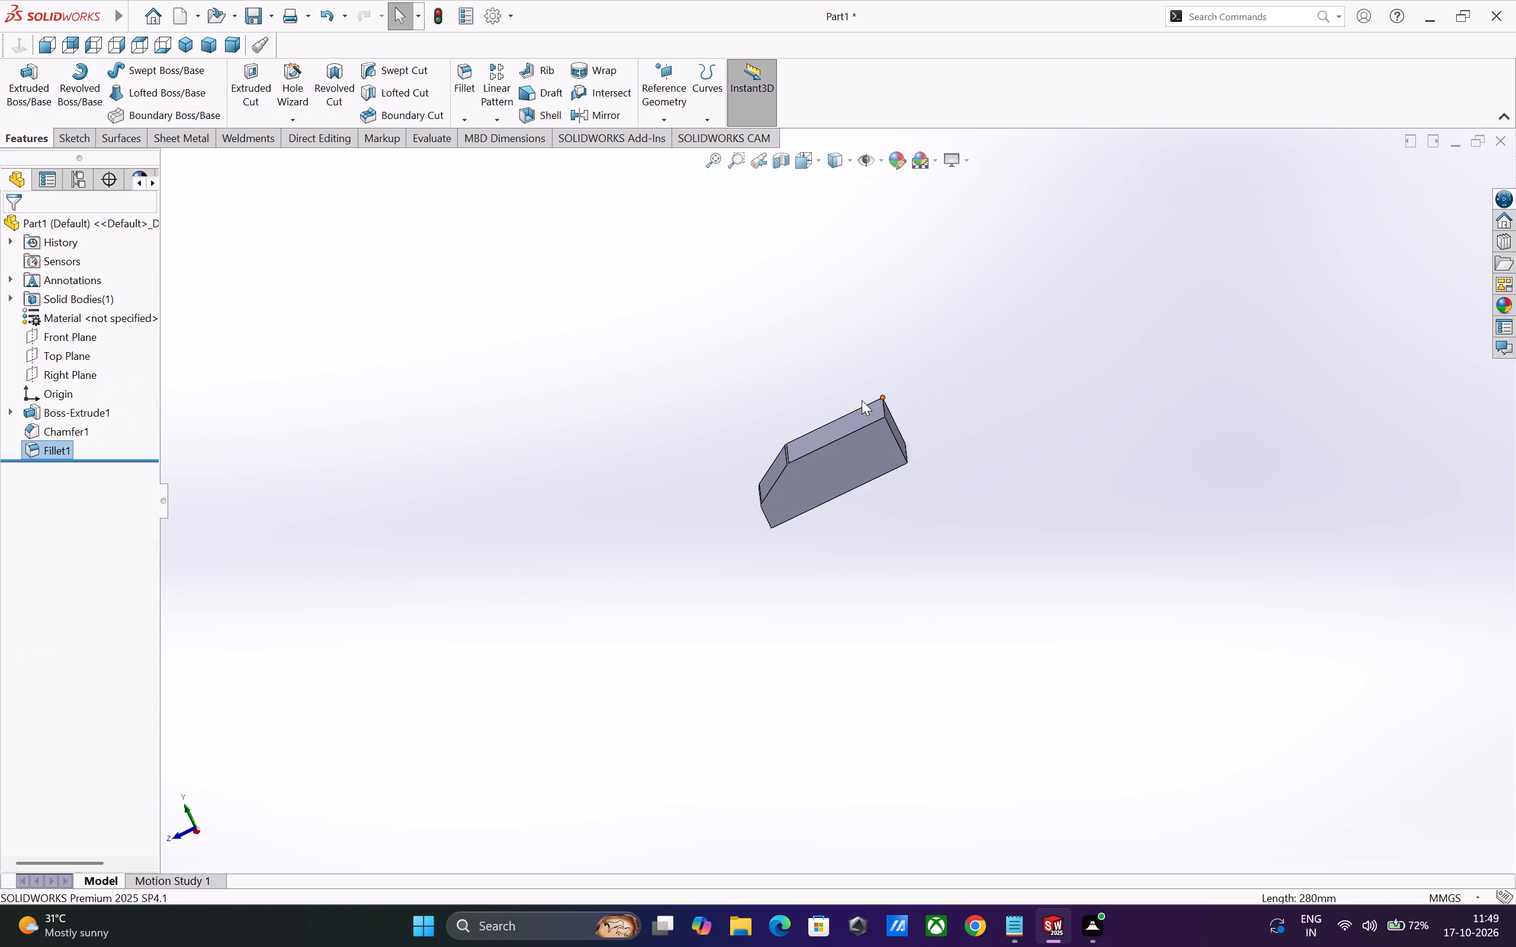
{"action": "scroll", "coordinate": [861, 401], "scroll_direction": "down", "scroll_amount": 3}
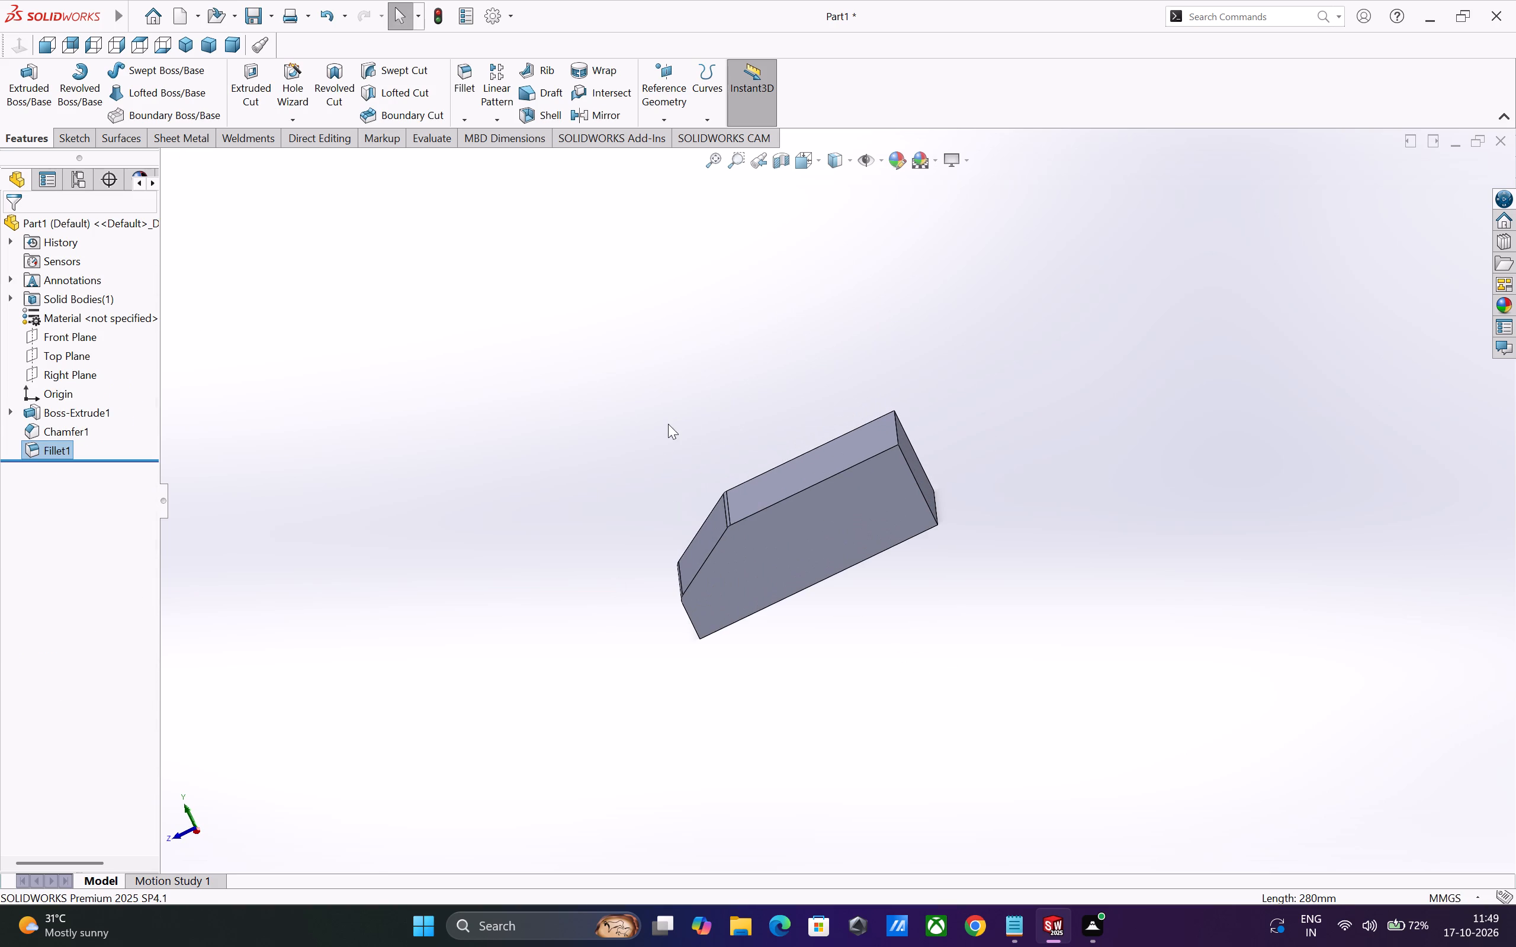
{"action": "middle_click_drag", "start_coordinate": [753, 458], "coordinate": [940, 453]}
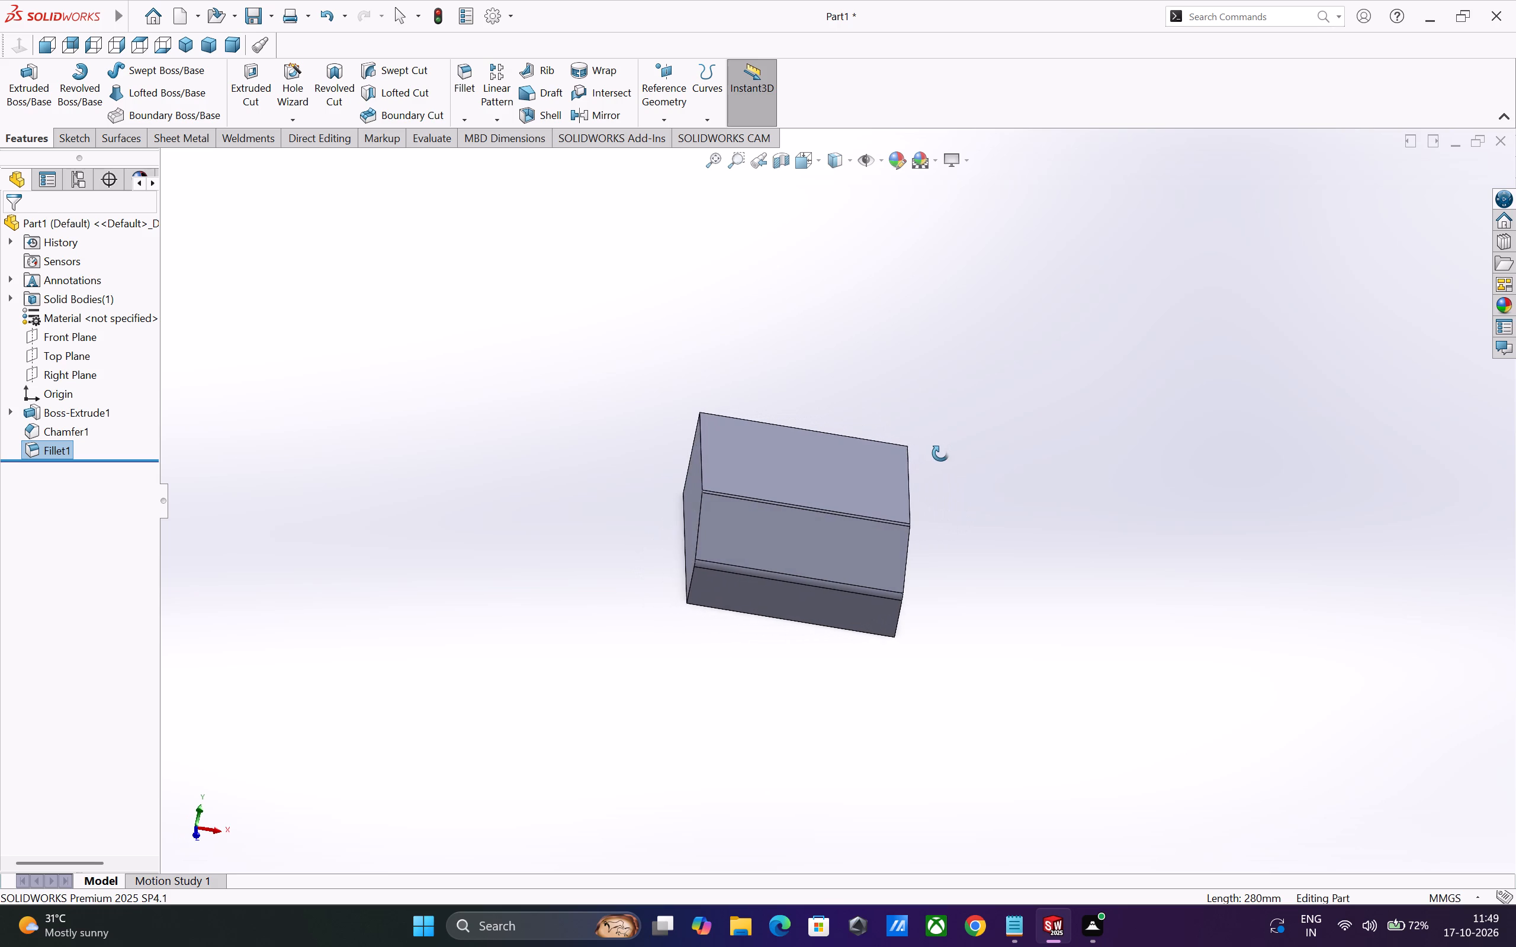
{"action": "middle_click_drag", "start_coordinate": [940, 453], "coordinate": [934, 460]}
{"action": "scroll", "coordinate": [924, 485], "scroll_direction": "up", "scroll_amount": 1}
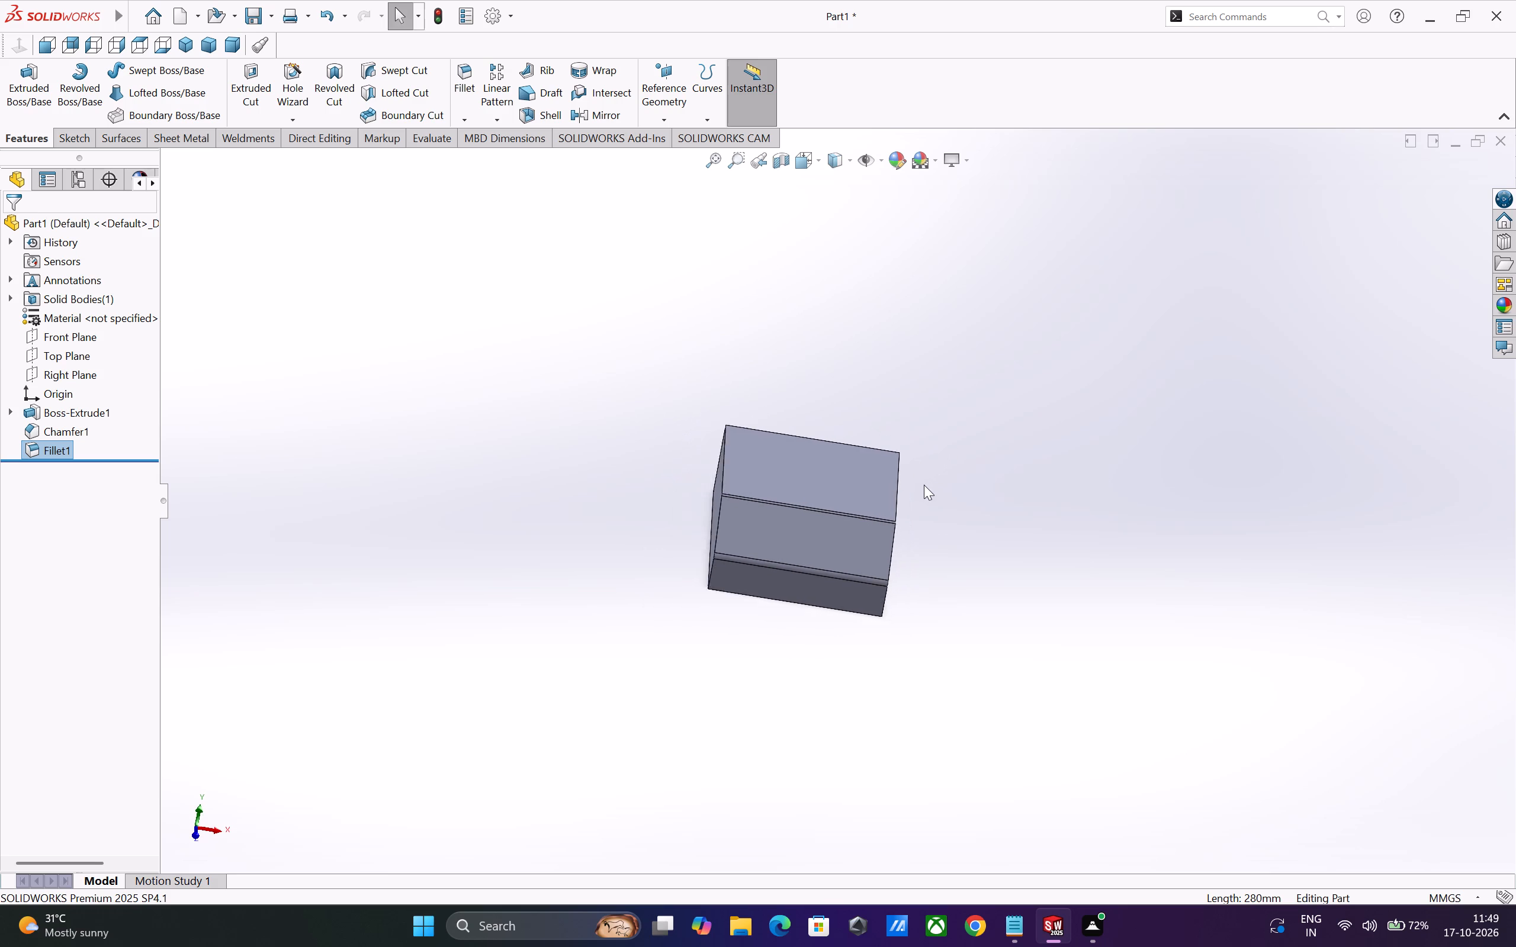
{"action": "scroll", "coordinate": [924, 485], "scroll_direction": "up", "scroll_amount": 1}
{"action": "scroll", "coordinate": [816, 494], "scroll_direction": "down", "scroll_amount": 2}
{"action": "middle_click_drag", "start_coordinate": [1082, 578], "coordinate": [1010, 623]}
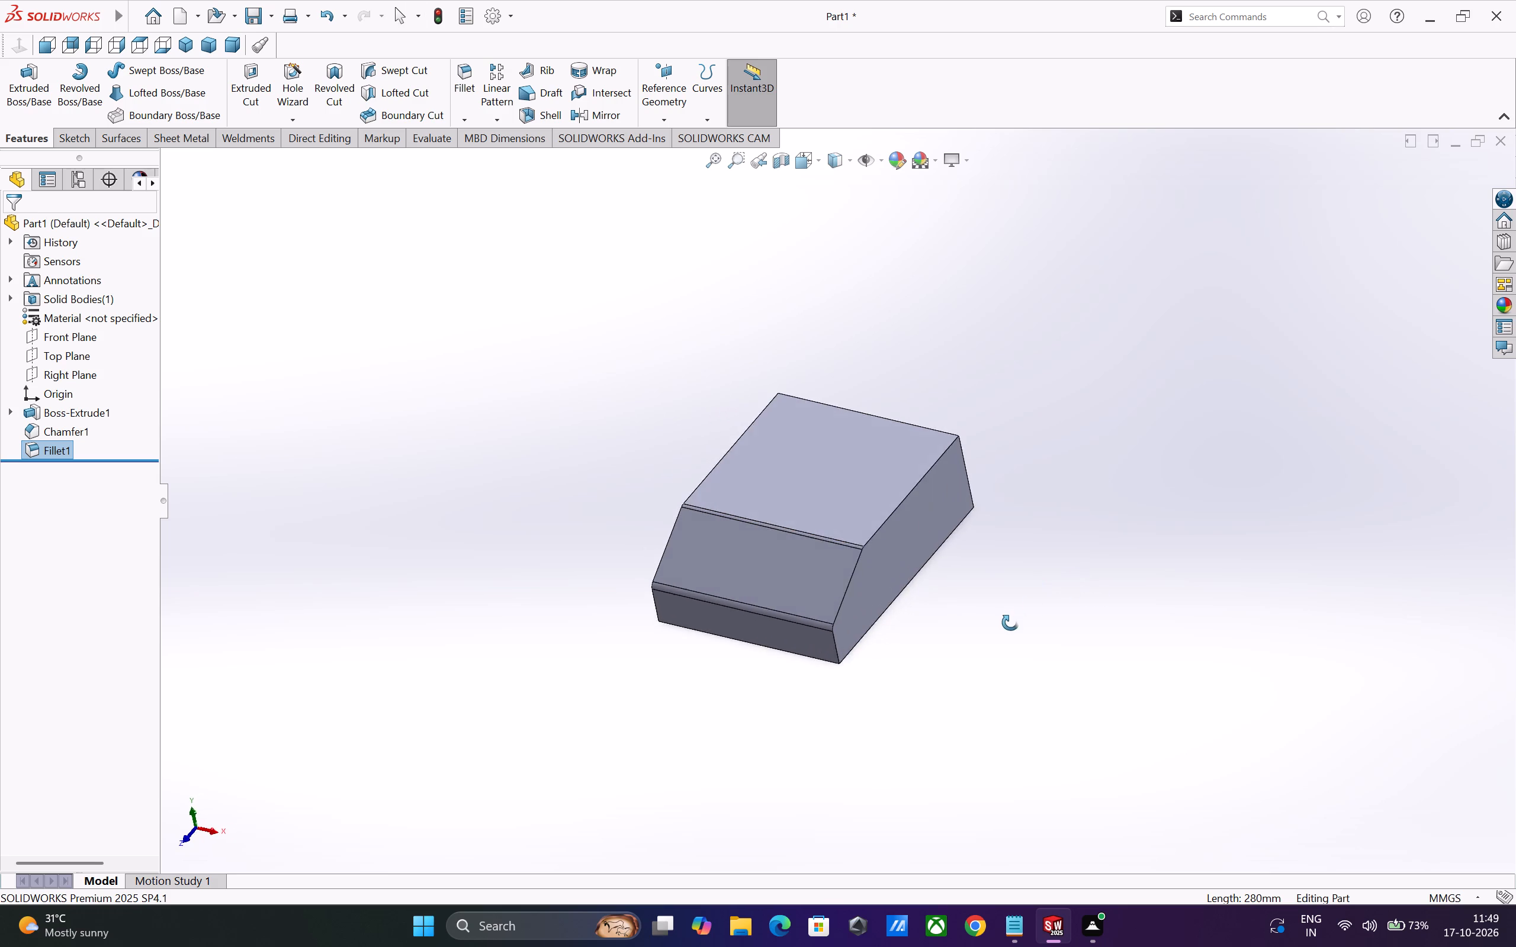
{"action": "middle_click_drag", "start_coordinate": [1010, 623], "coordinate": [955, 656]}
{"action": "scroll", "coordinate": [914, 614], "scroll_direction": "up", "scroll_amount": 2}
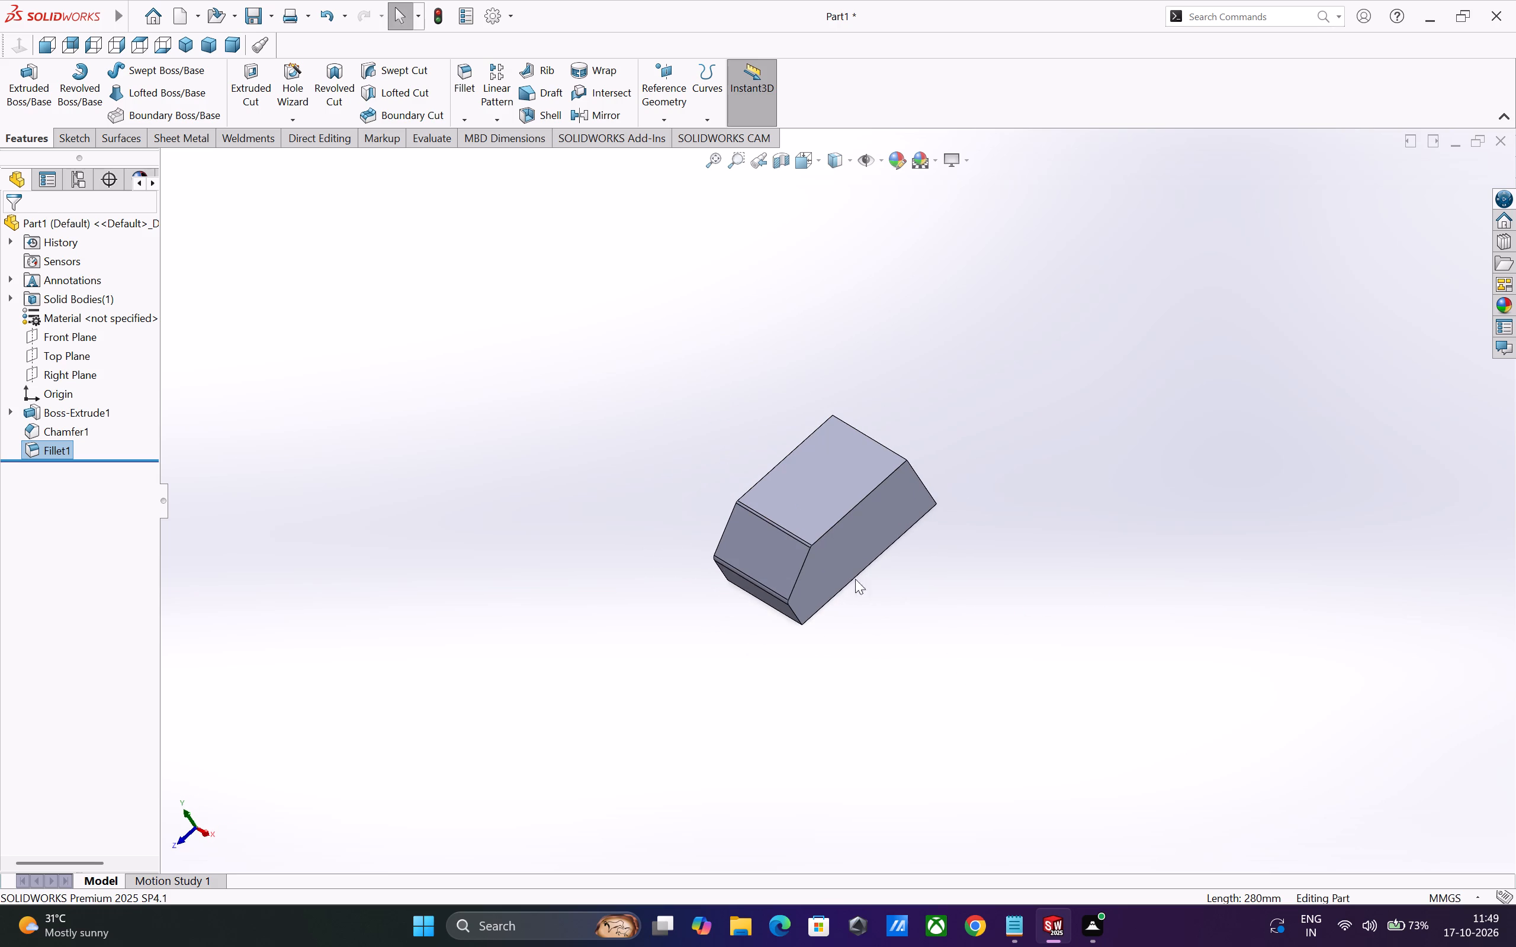
{"action": "scroll", "coordinate": [838, 536], "scroll_direction": "down", "scroll_amount": 2}
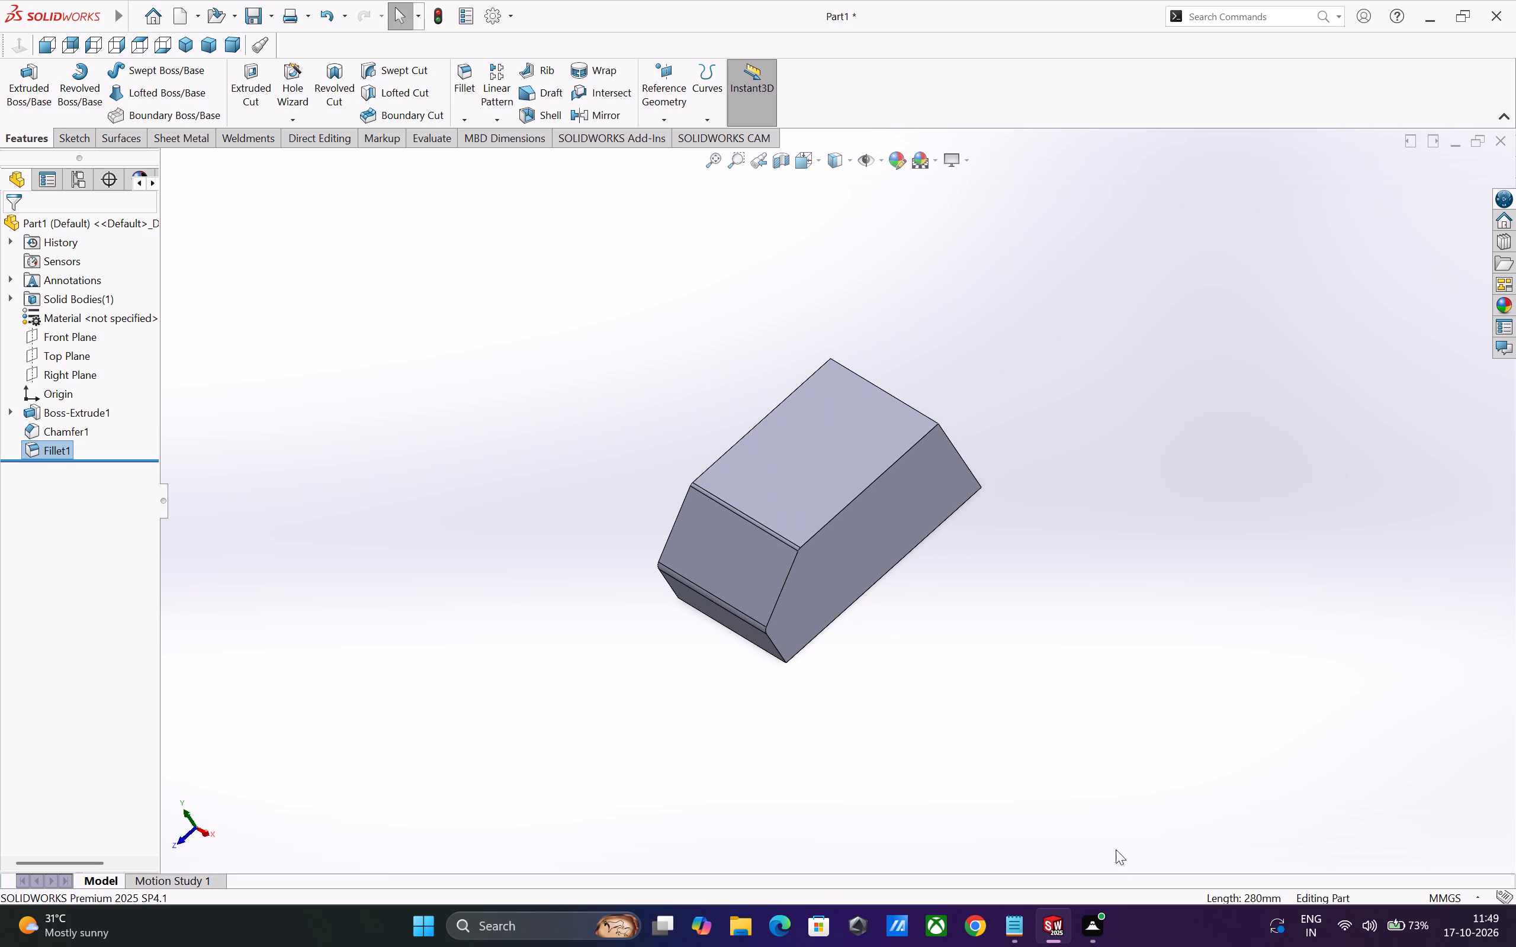
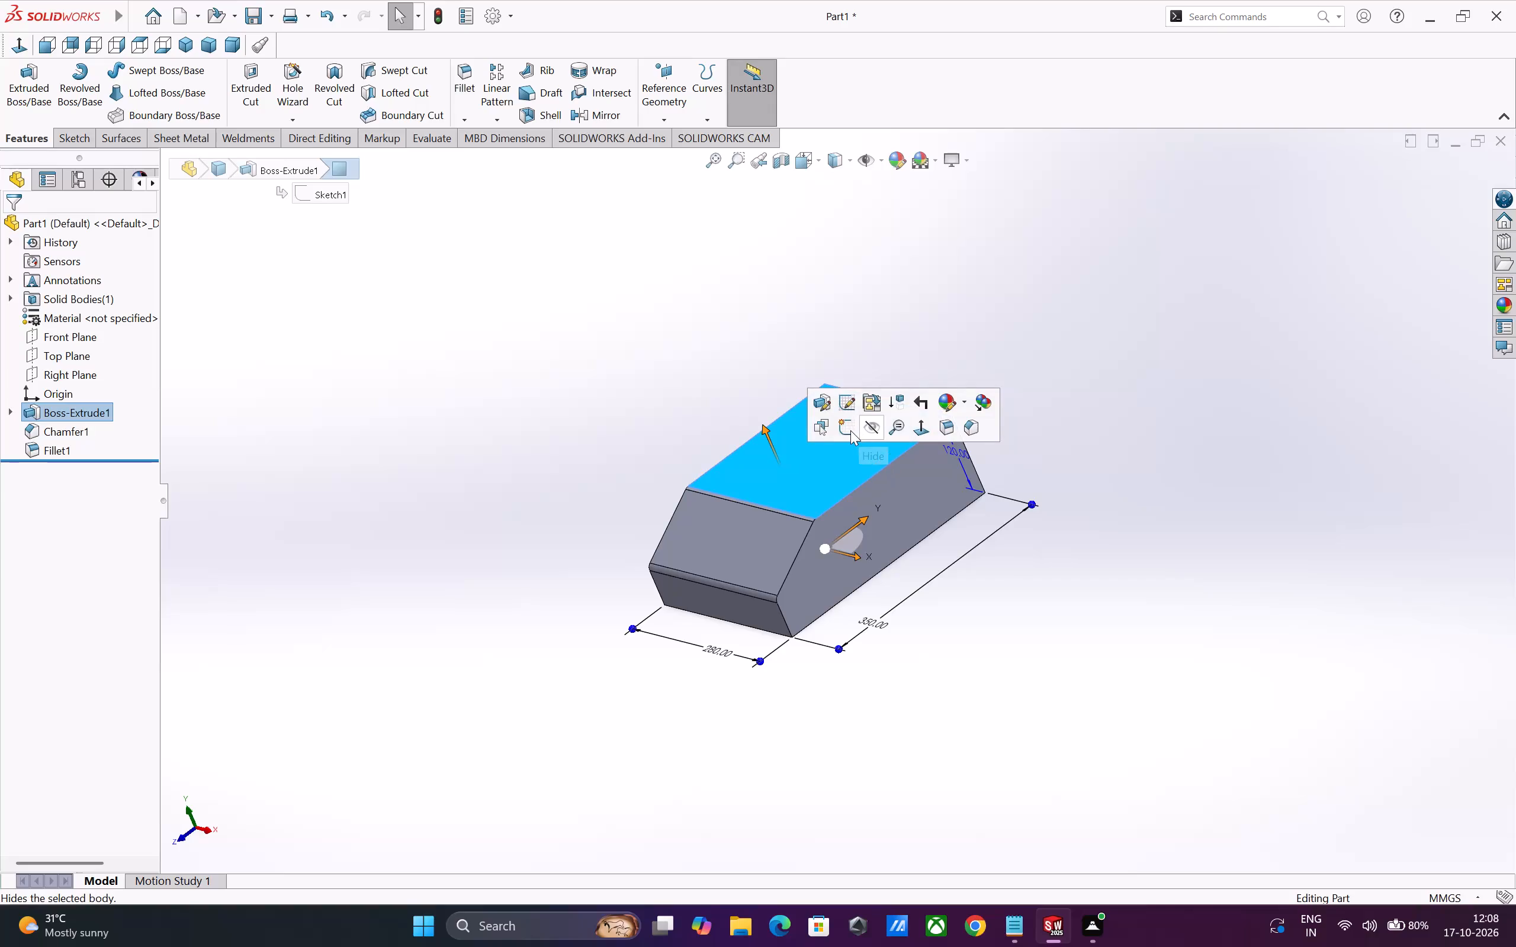
Start a new sketch on the block's flat top face.
{"action": "left_click", "coordinate": [850, 430]}
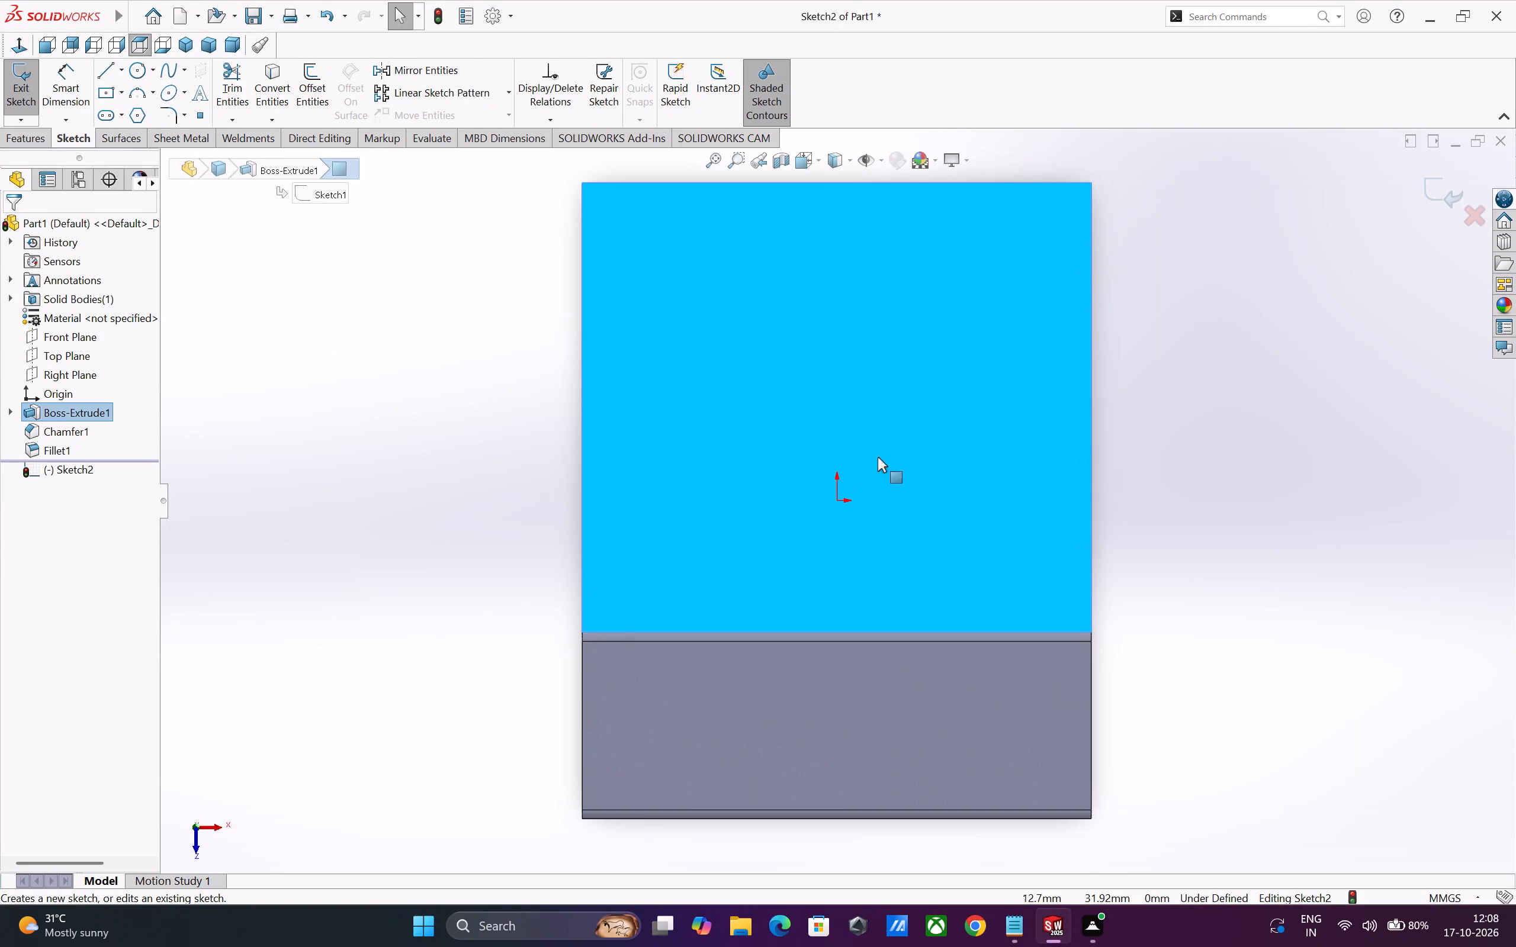
{"action": "scroll", "coordinate": [888, 465], "scroll_direction": "up", "scroll_amount": 3}
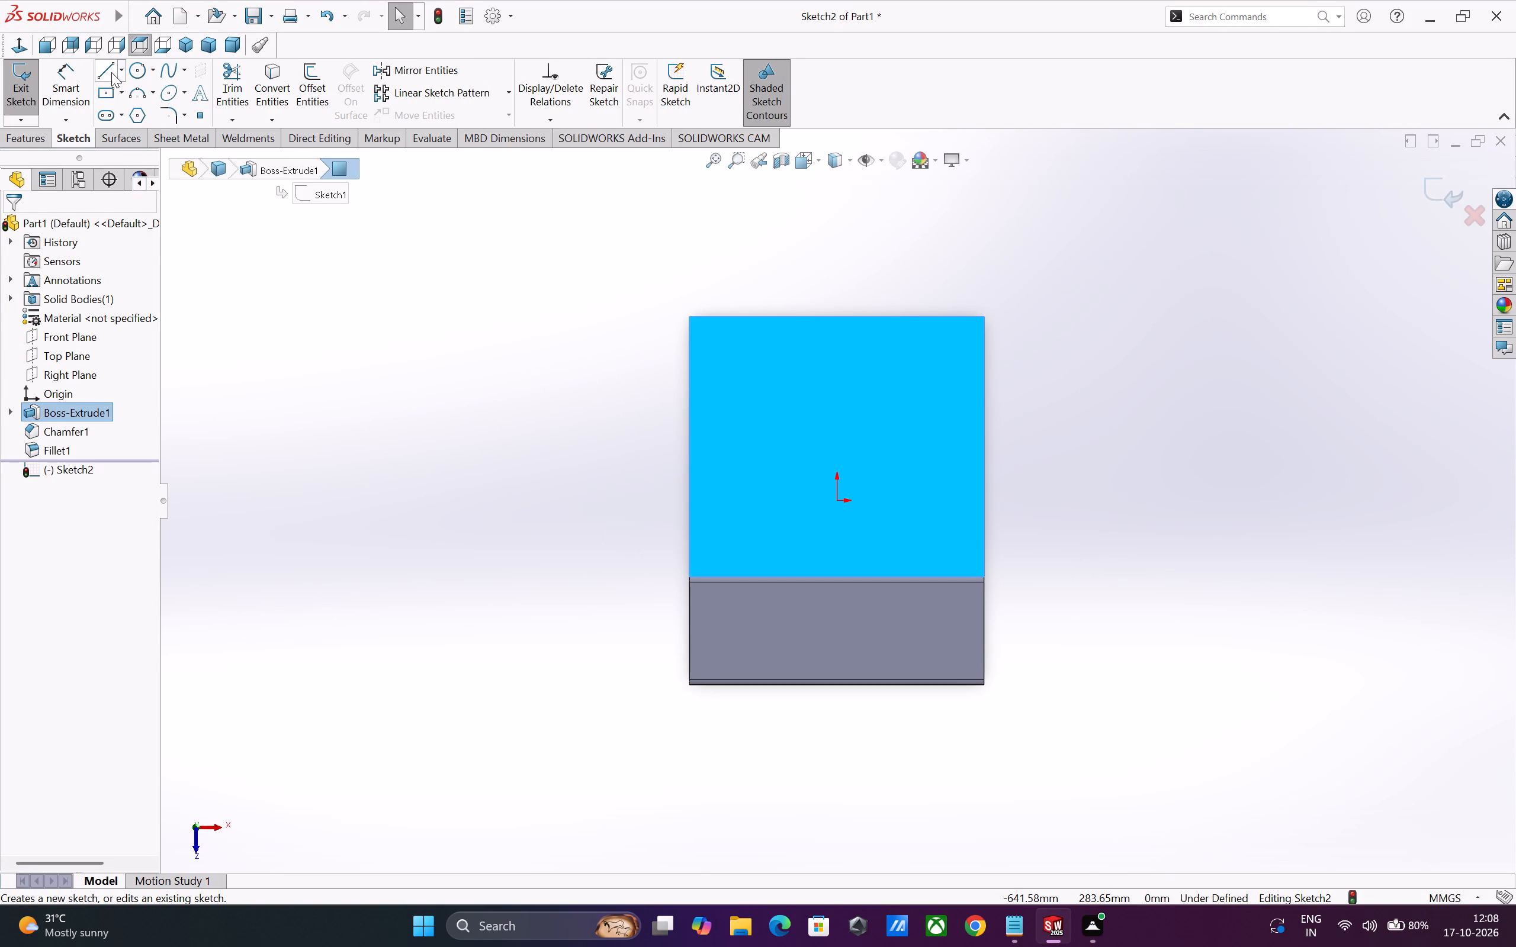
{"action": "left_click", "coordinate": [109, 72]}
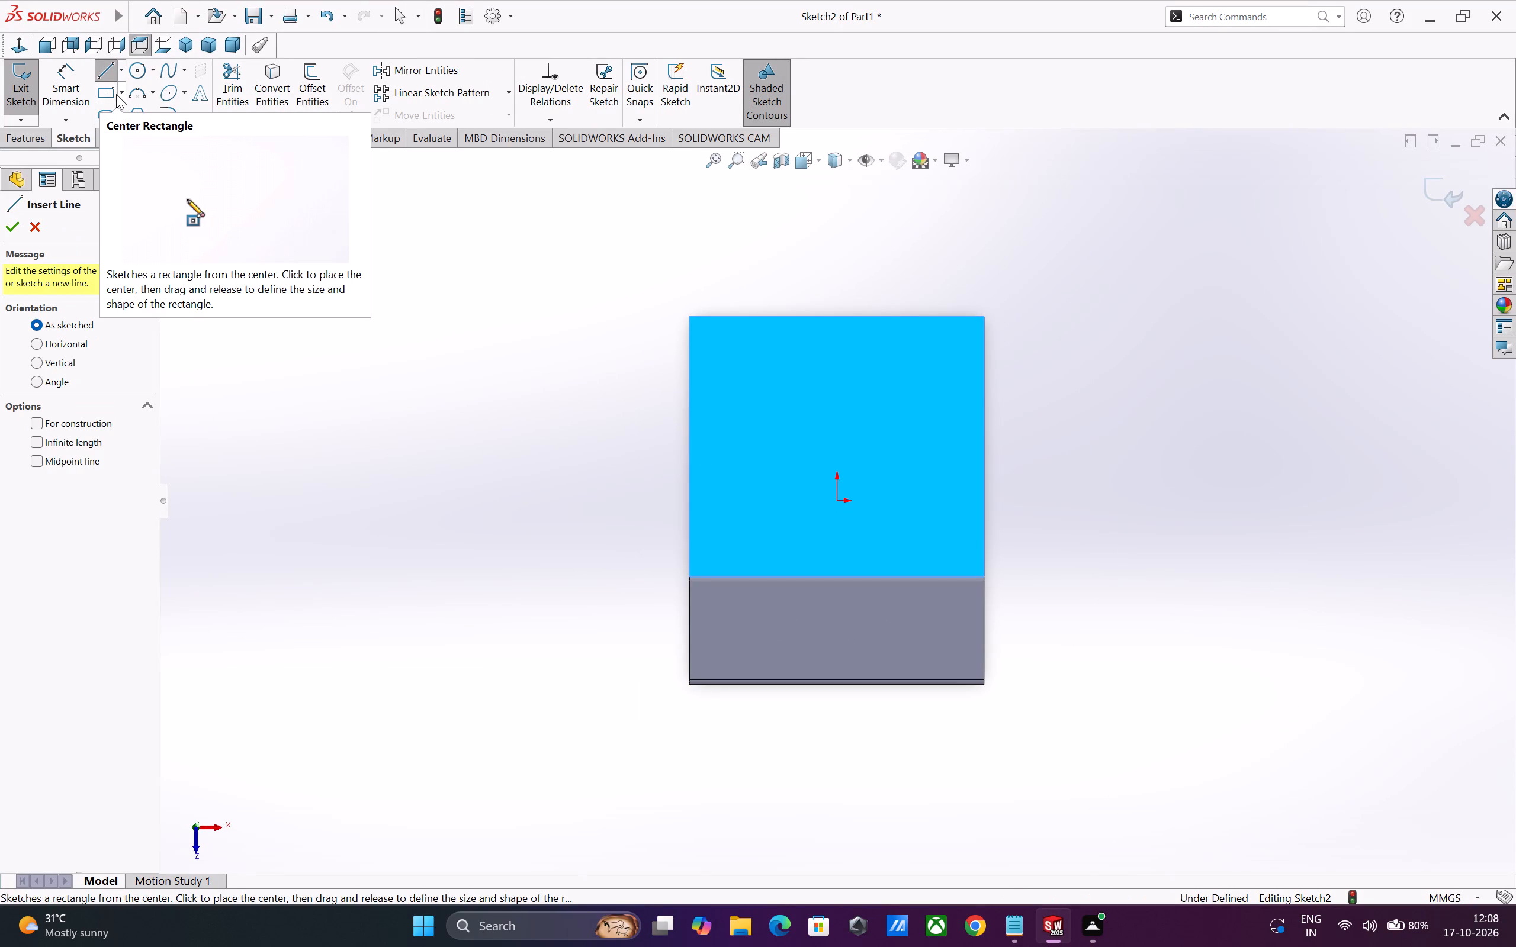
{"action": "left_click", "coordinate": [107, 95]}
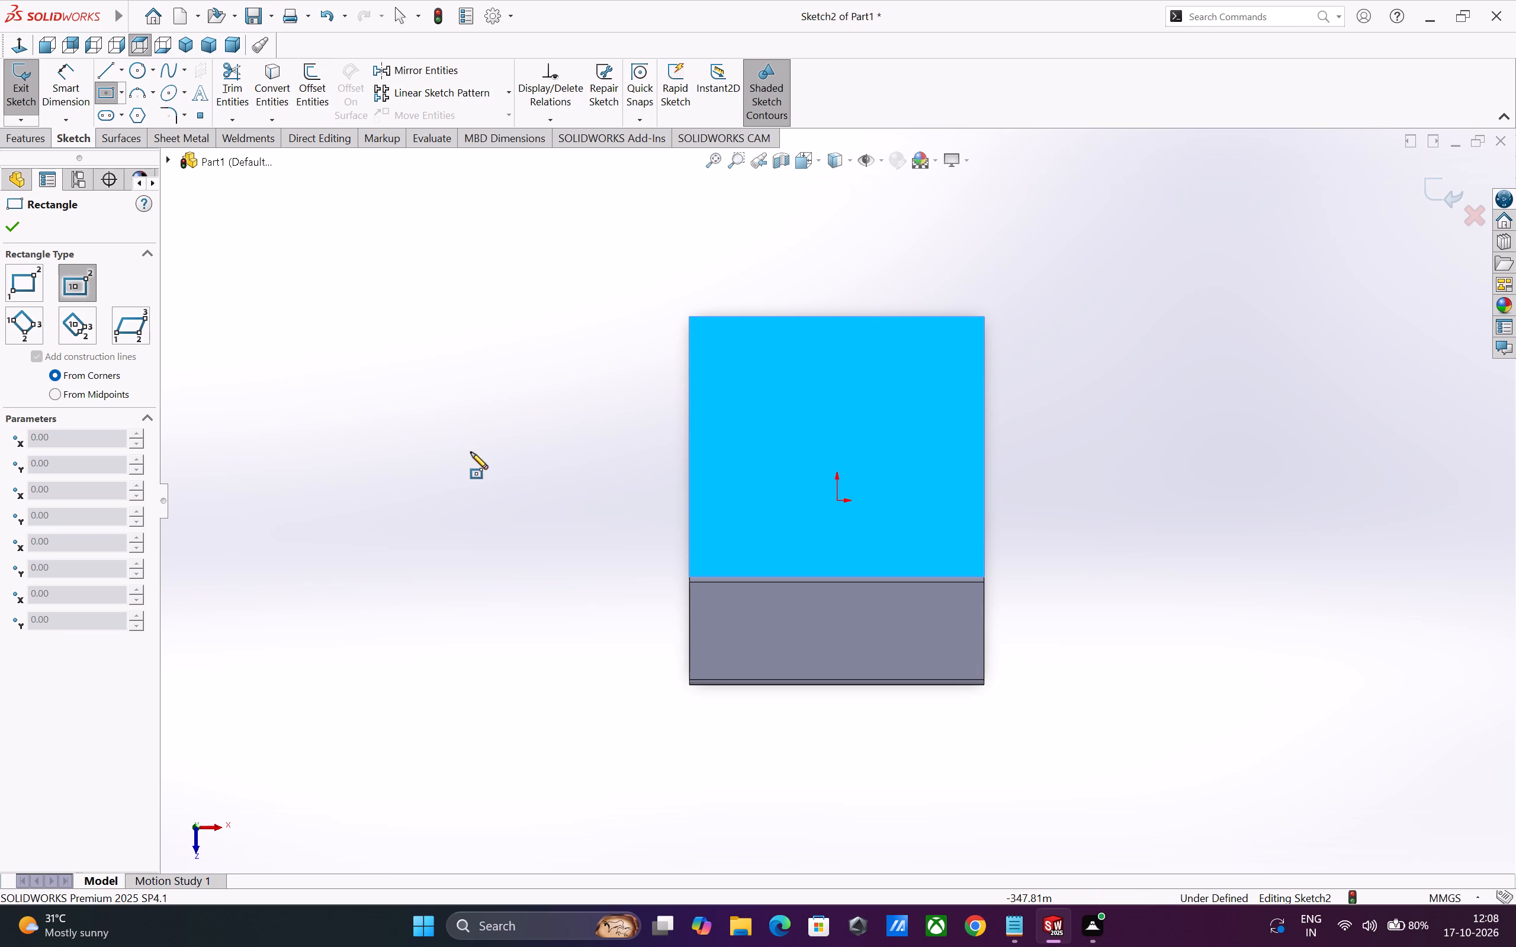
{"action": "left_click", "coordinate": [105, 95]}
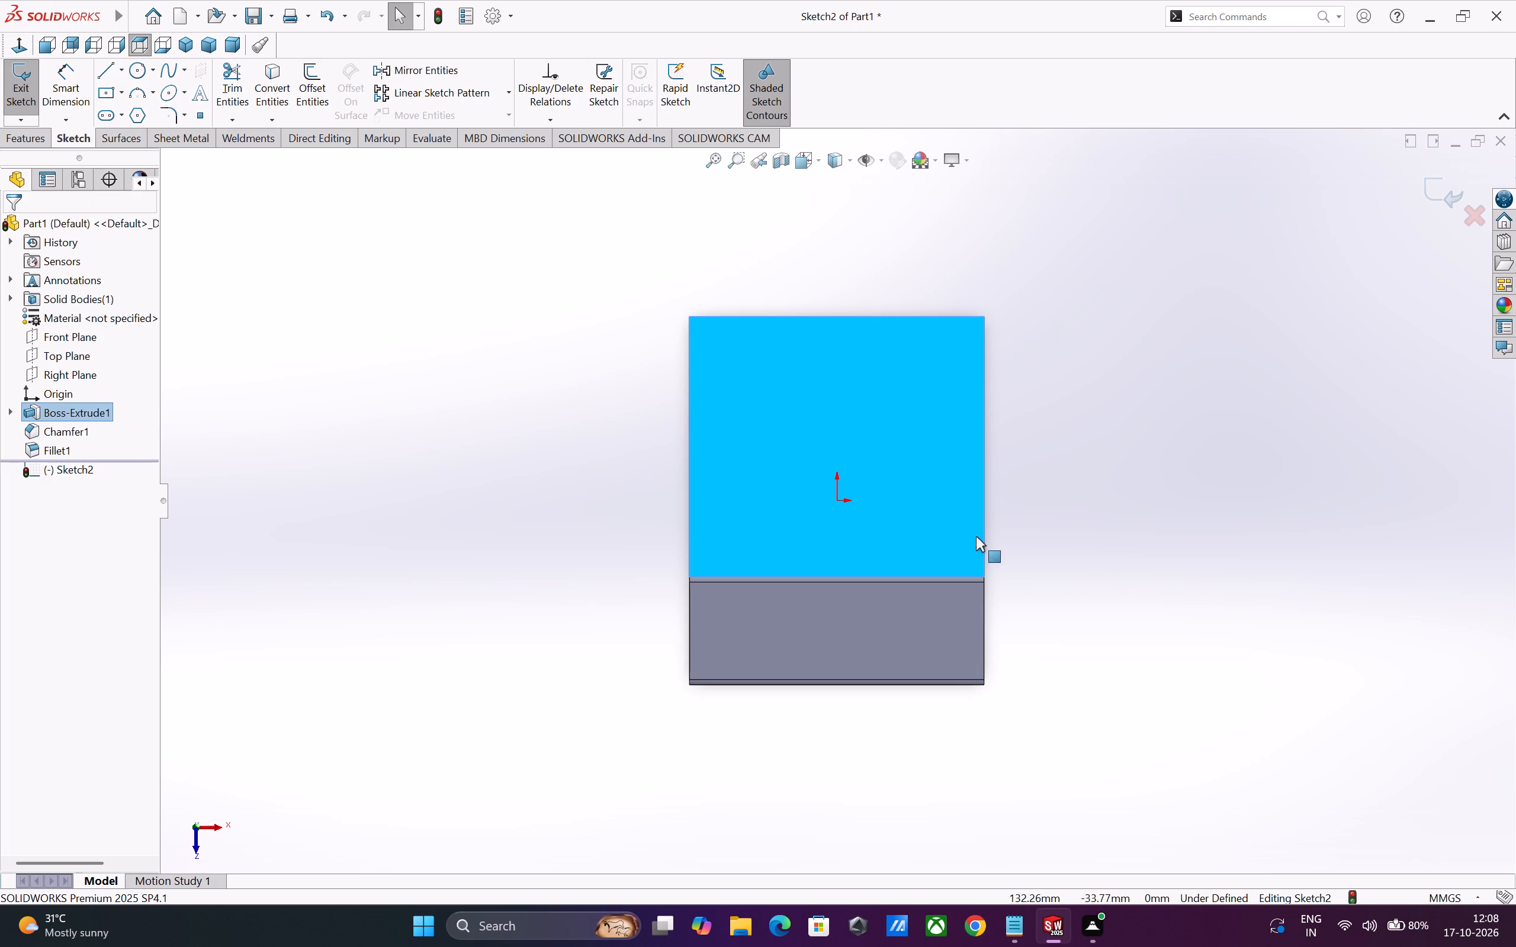
Offset the top face's outline inward by 20 mm in the sketch, using the reversed direction.
{"action": "left_click", "coordinate": [852, 492]}
{"action": "left_click", "coordinate": [317, 93]}
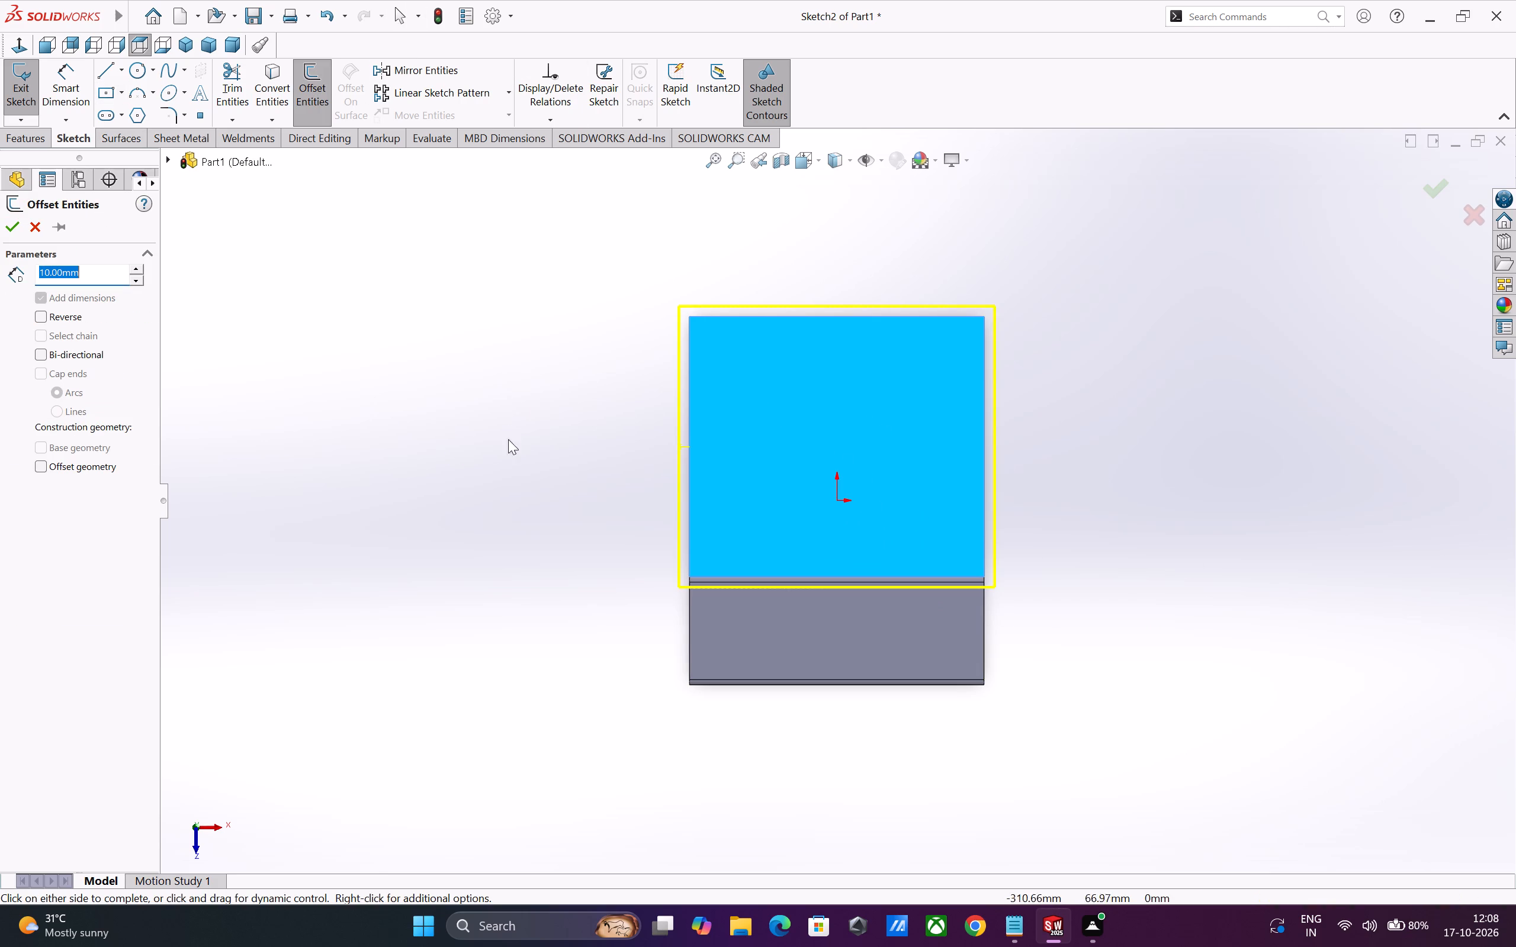
{"action": "double_click", "coordinate": [80, 276]}
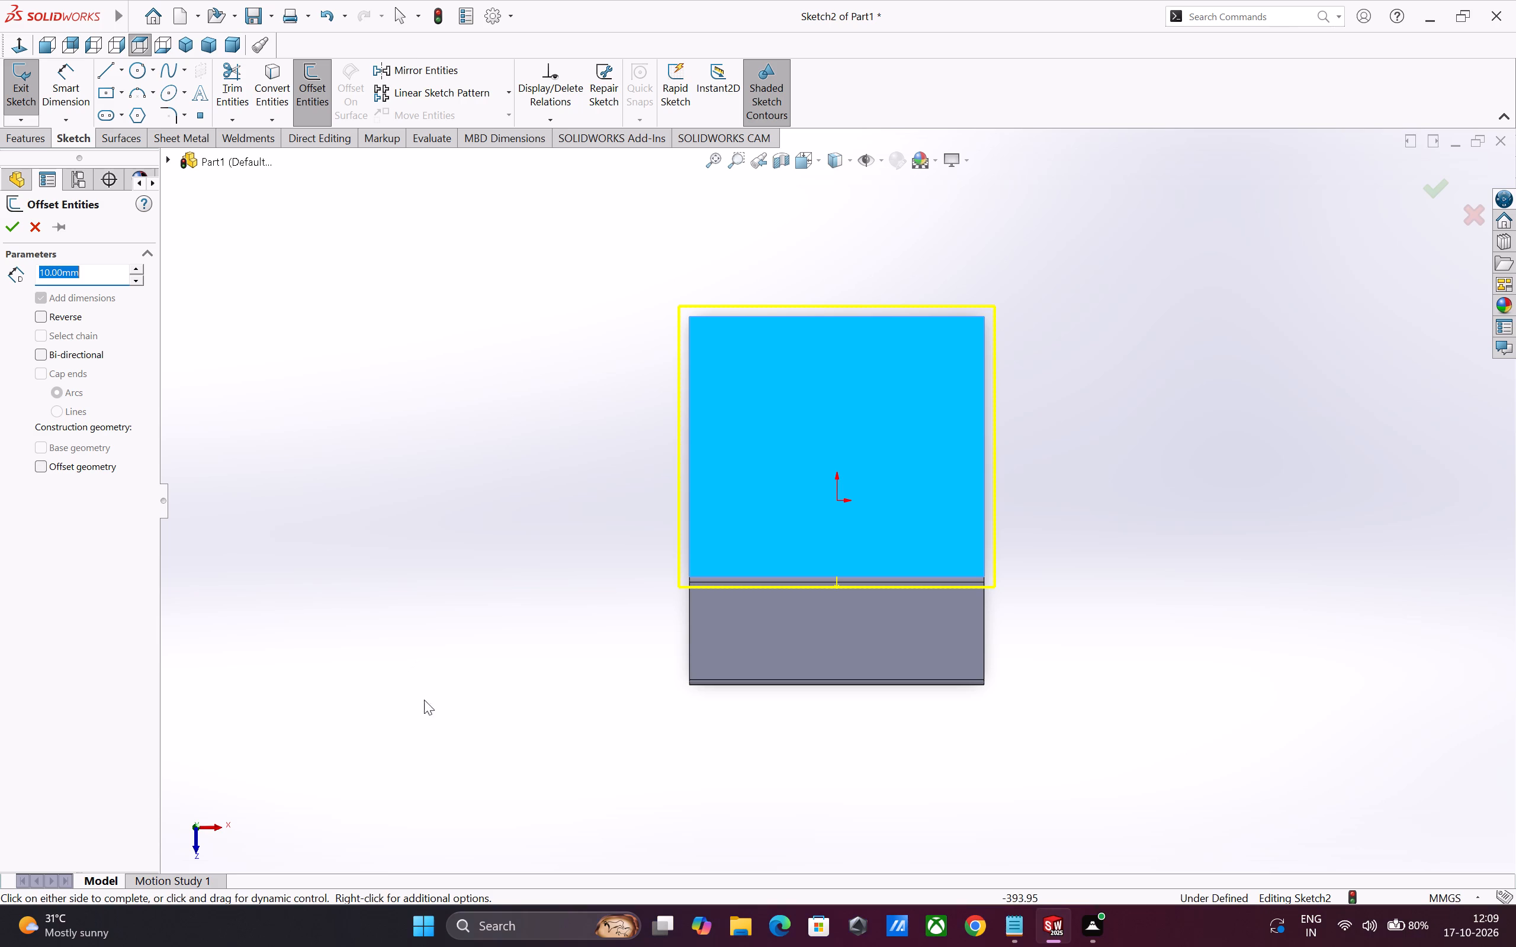
{"action": "type", "text": "20"}
{"action": "key", "text": "Return"}
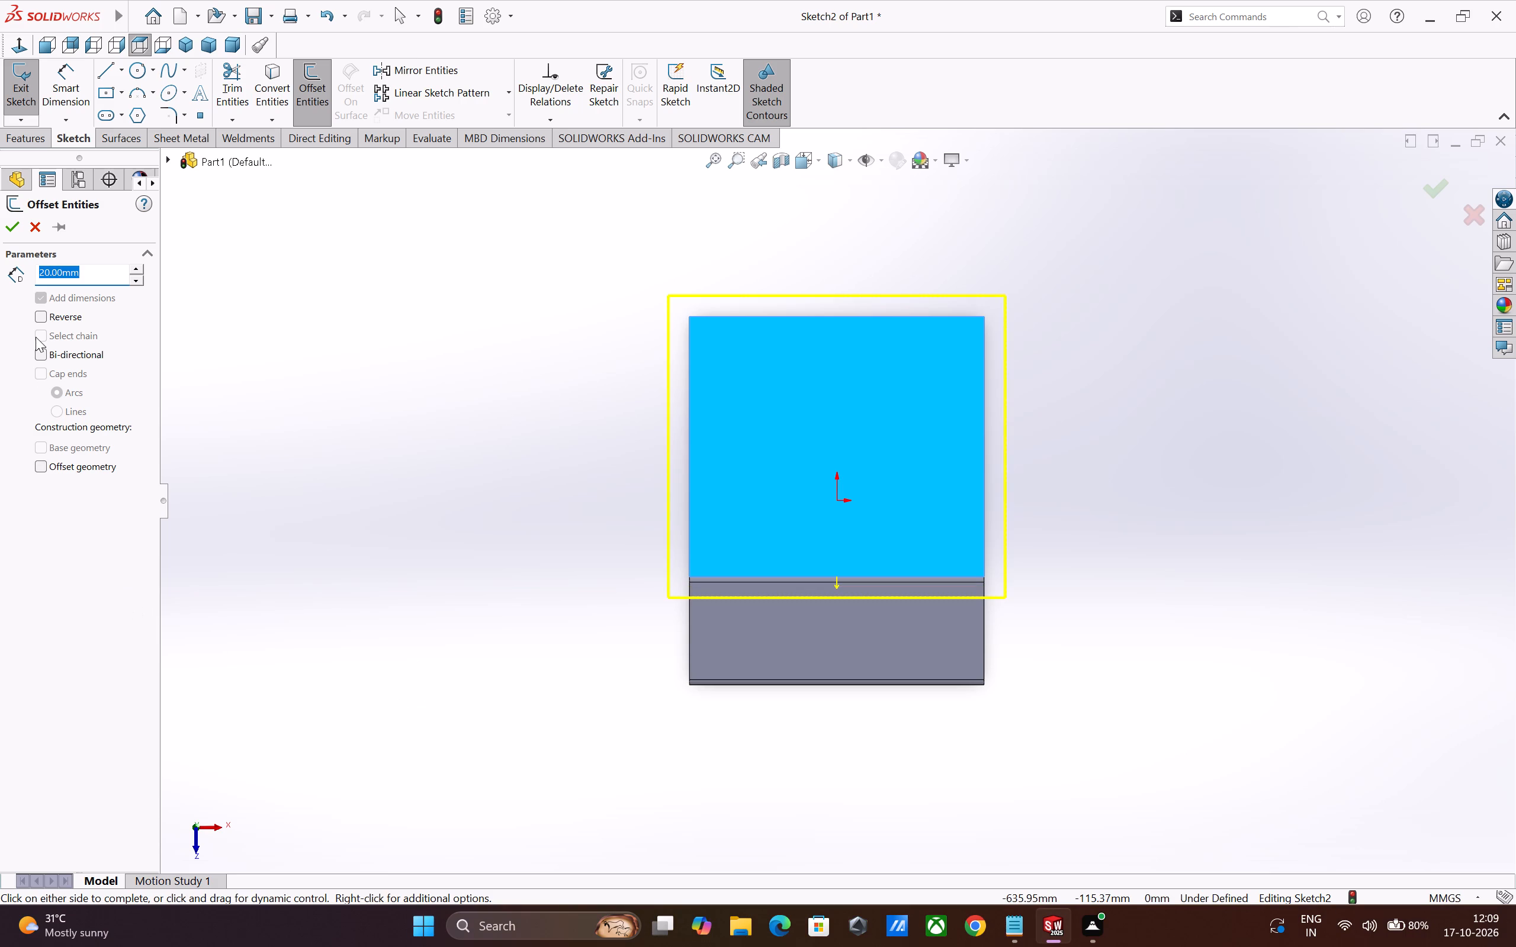
{"action": "left_click", "coordinate": [41, 321]}
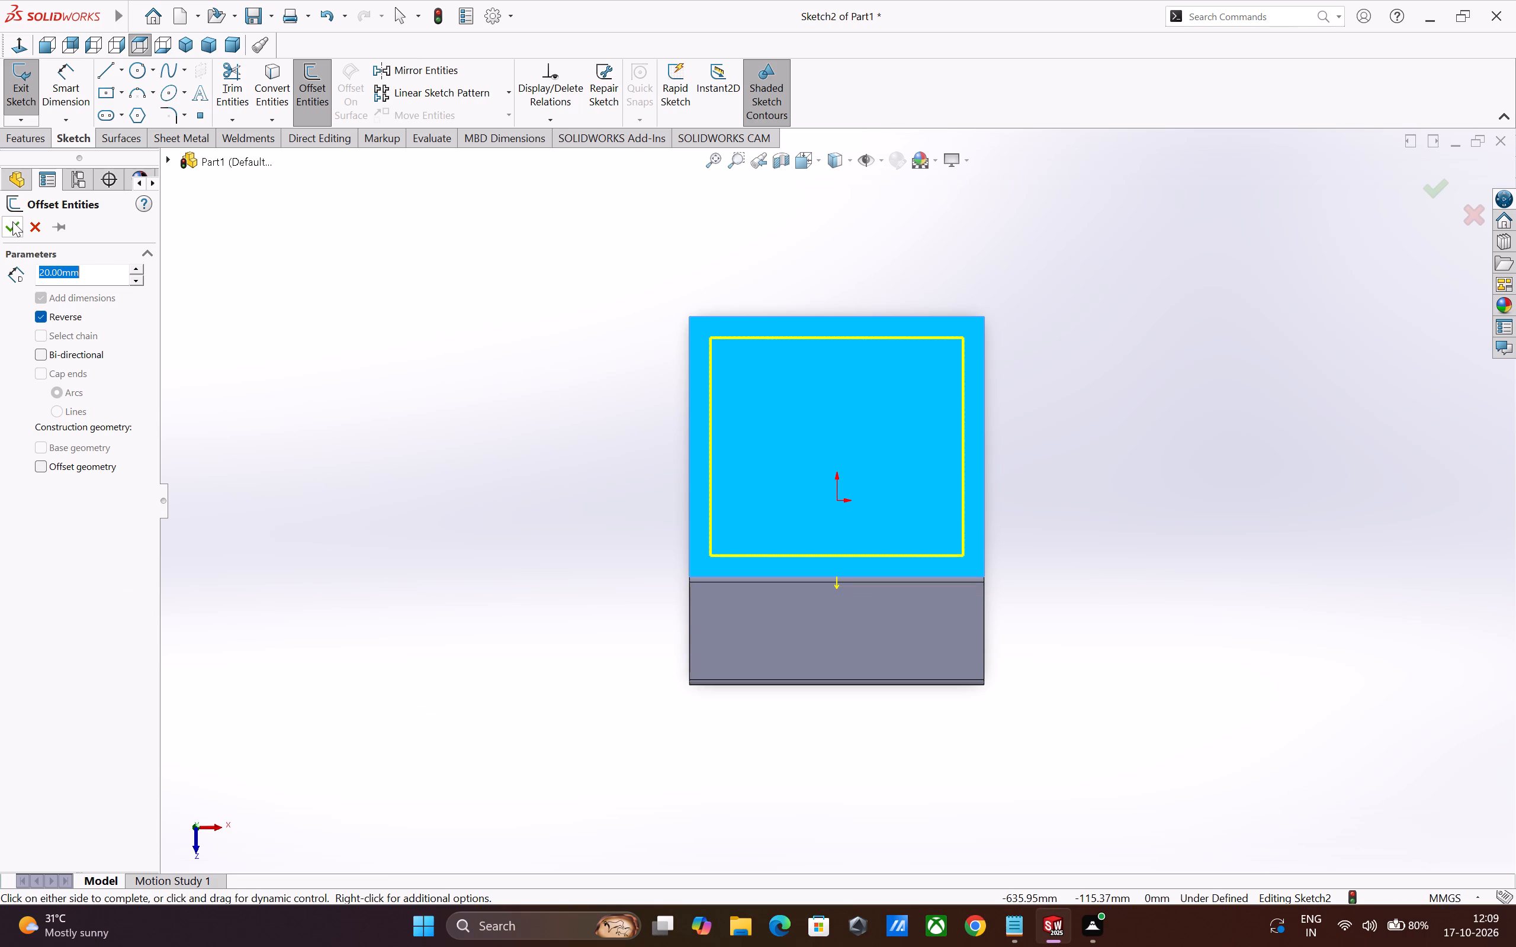
{"action": "left_click", "coordinate": [12, 221]}
{"action": "left_click", "coordinate": [604, 522]}
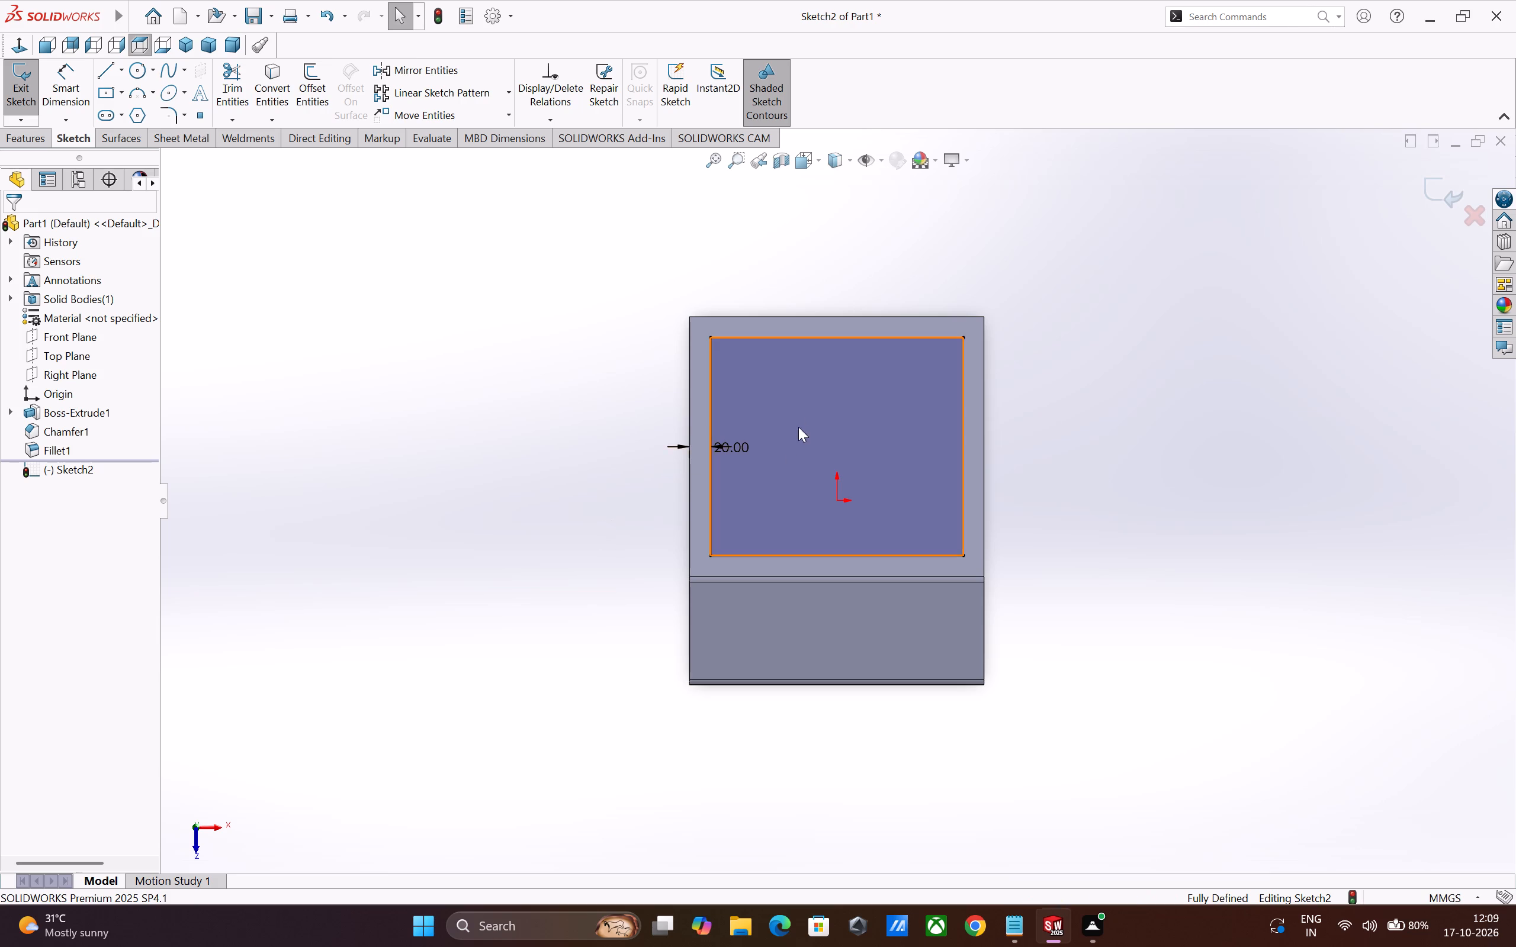
Reposition the 20 mm offset dimension so it sits clear of the block.
{"action": "scroll", "coordinate": [771, 485], "scroll_direction": "down", "scroll_amount": 2}
{"action": "left_click", "coordinate": [590, 466]}
{"action": "left_click_drag", "start_coordinate": [737, 415], "coordinate": [559, 430]}
{"action": "left_click", "coordinate": [535, 533]}
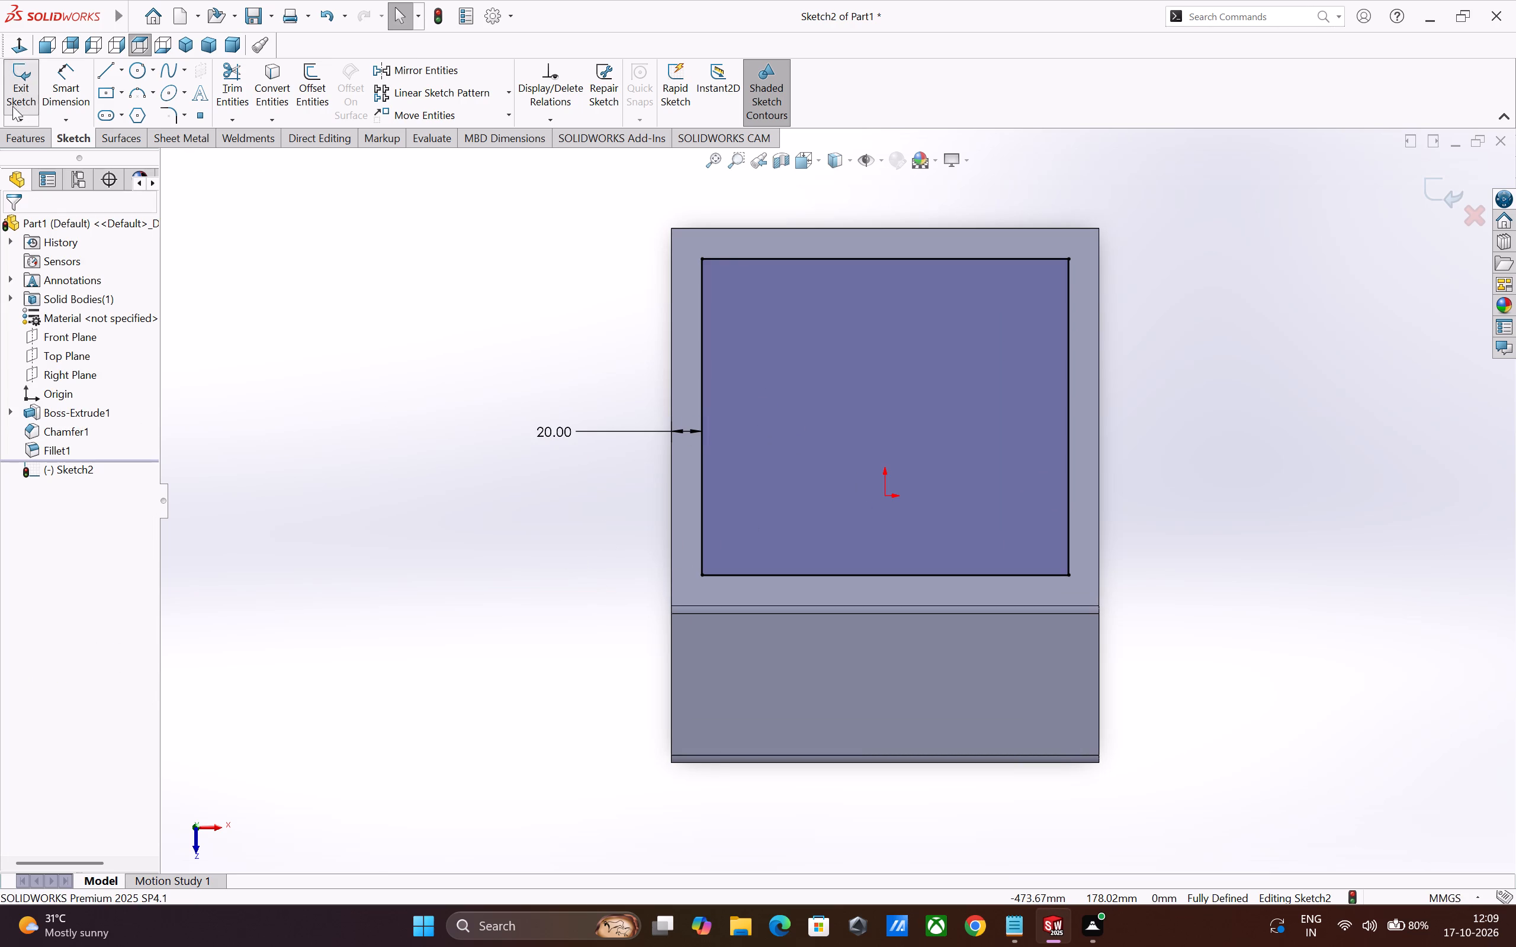
Create a projection split line from the current sketch on the block's top face.
{"action": "left_click", "coordinate": [30, 134]}
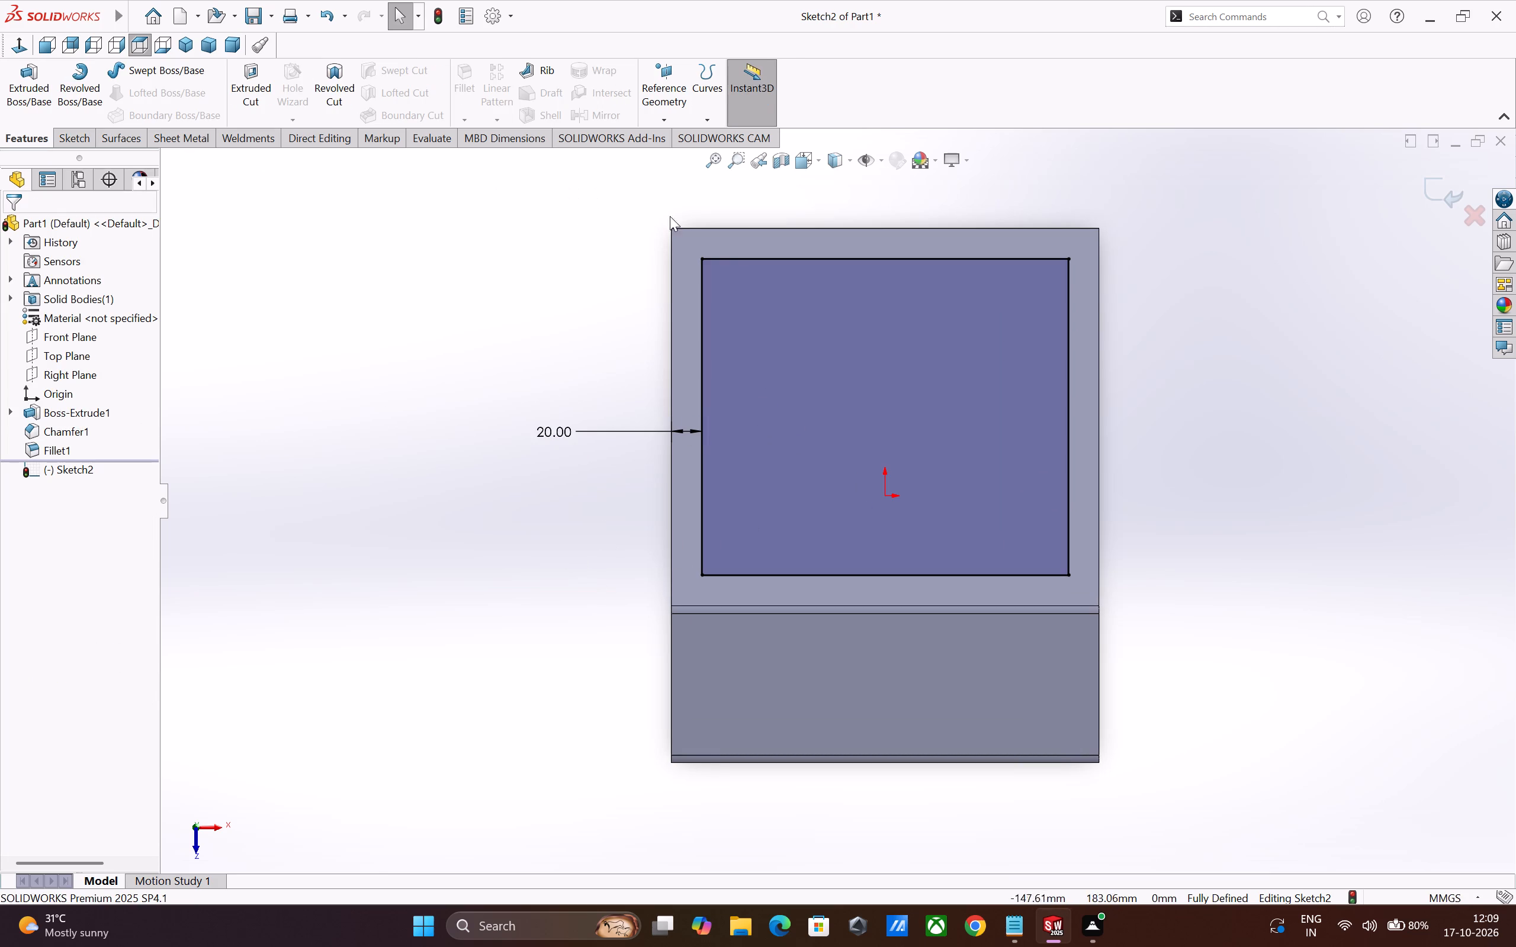
{"action": "left_click", "coordinate": [715, 124]}
{"action": "left_click", "coordinate": [718, 143]}
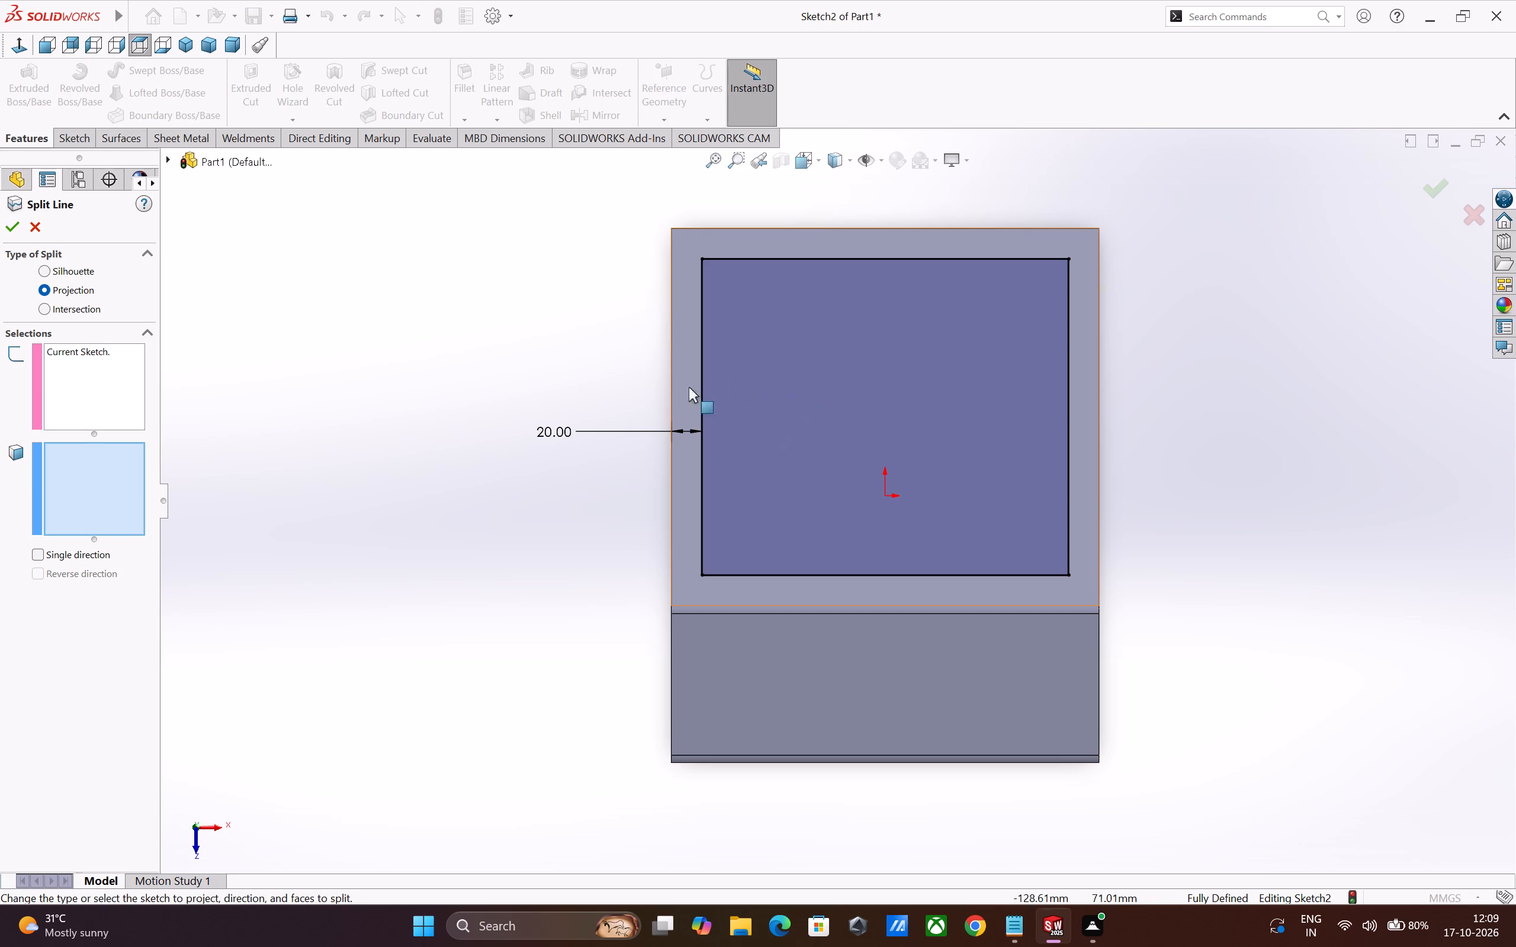
{"action": "left_click", "coordinate": [84, 478]}
{"action": "left_click", "coordinate": [827, 439]}
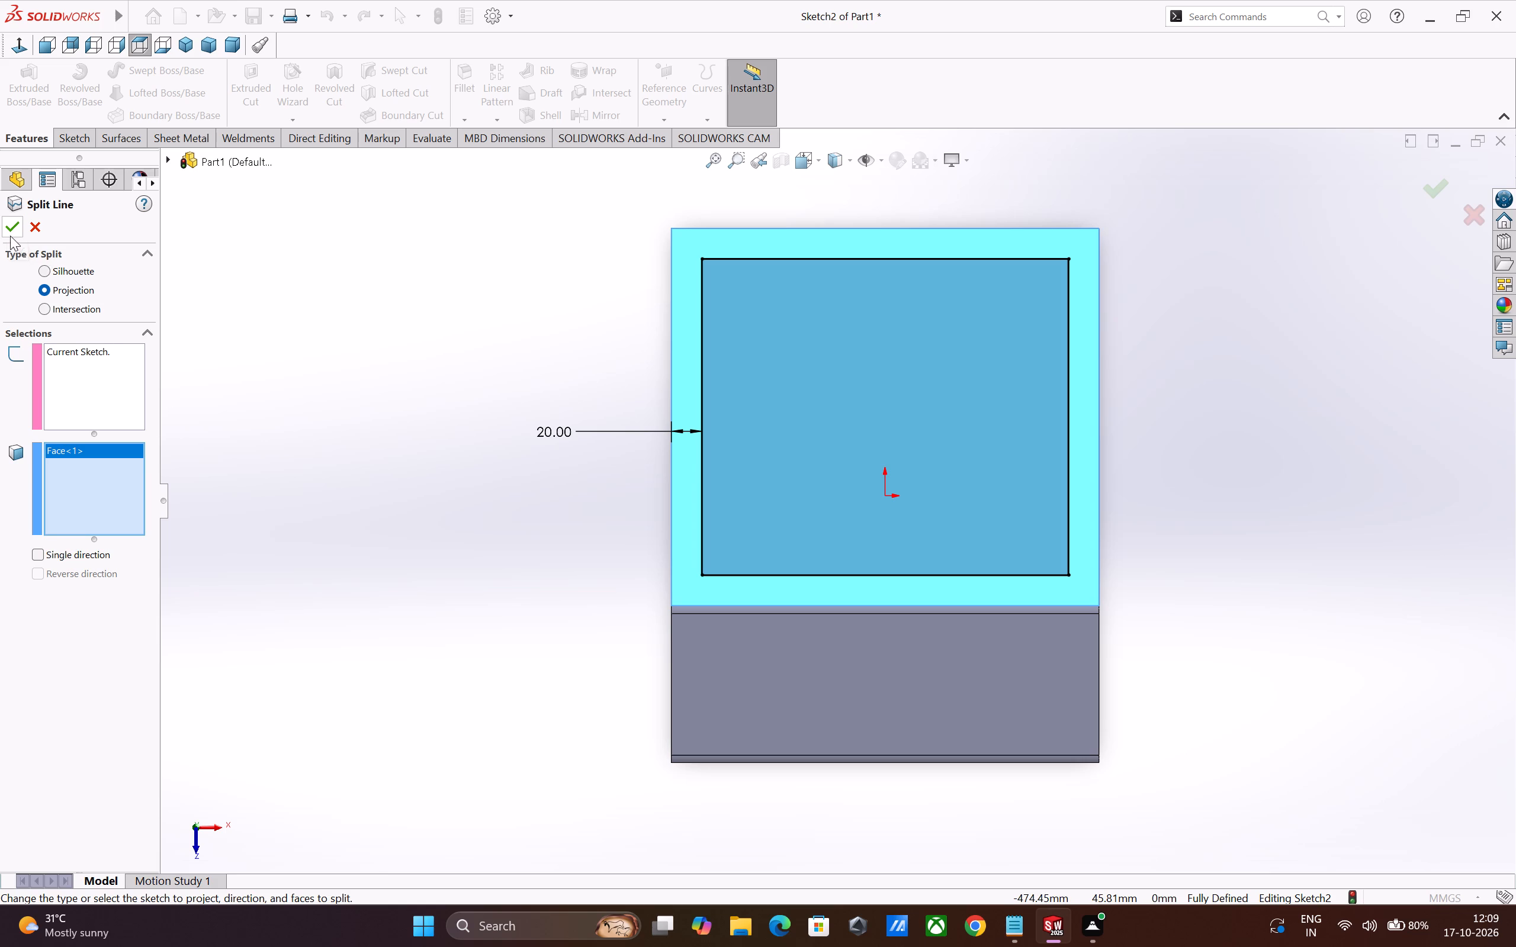
{"action": "left_click", "coordinate": [9, 233]}
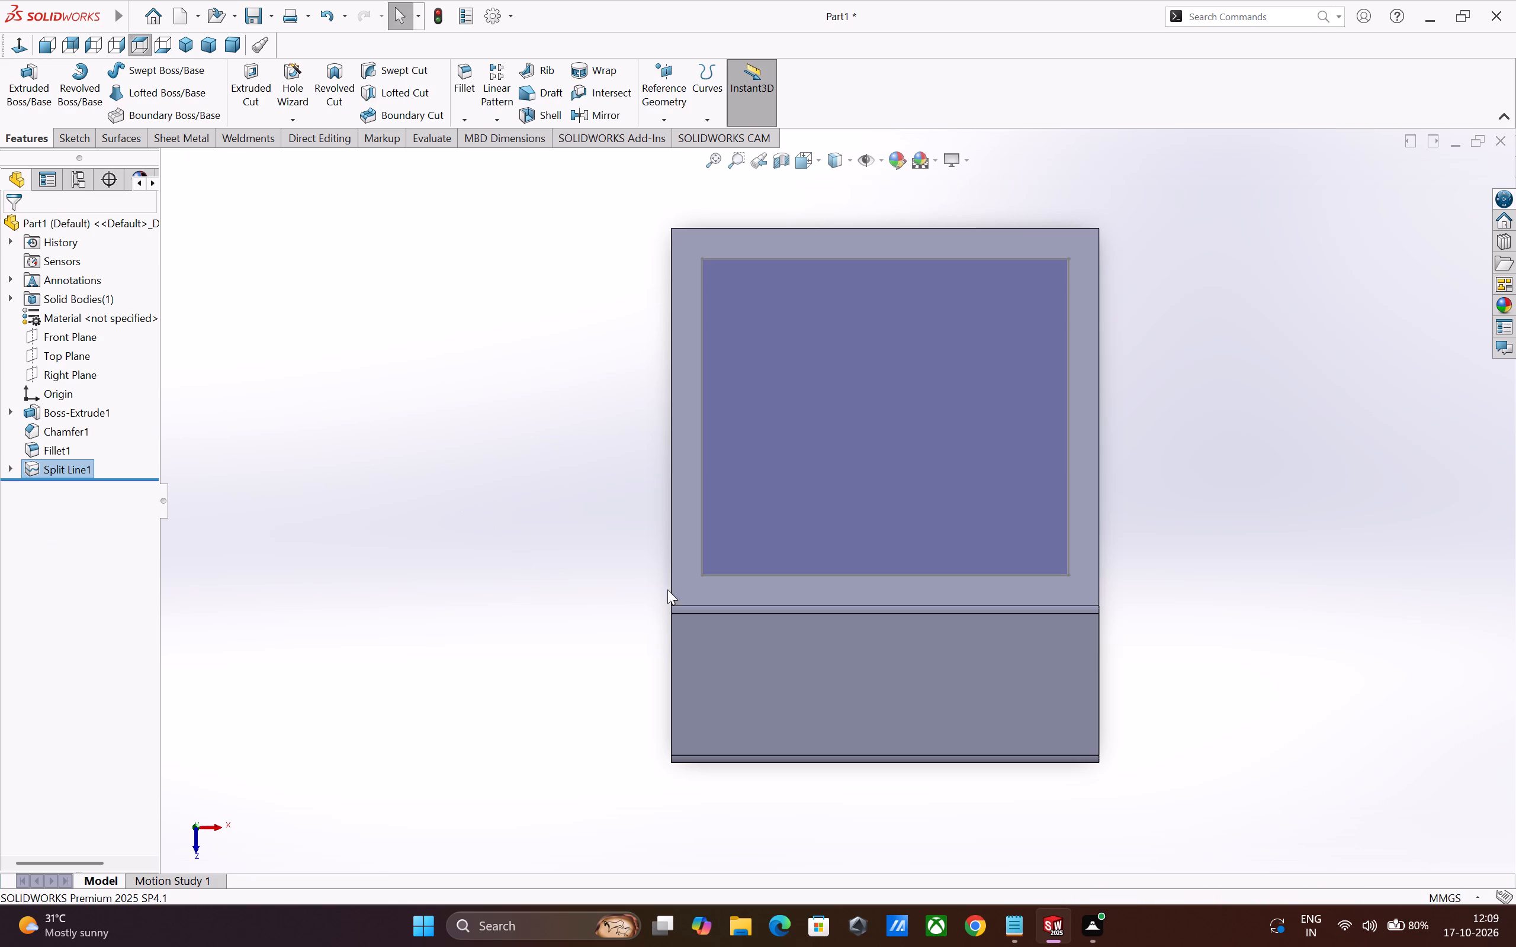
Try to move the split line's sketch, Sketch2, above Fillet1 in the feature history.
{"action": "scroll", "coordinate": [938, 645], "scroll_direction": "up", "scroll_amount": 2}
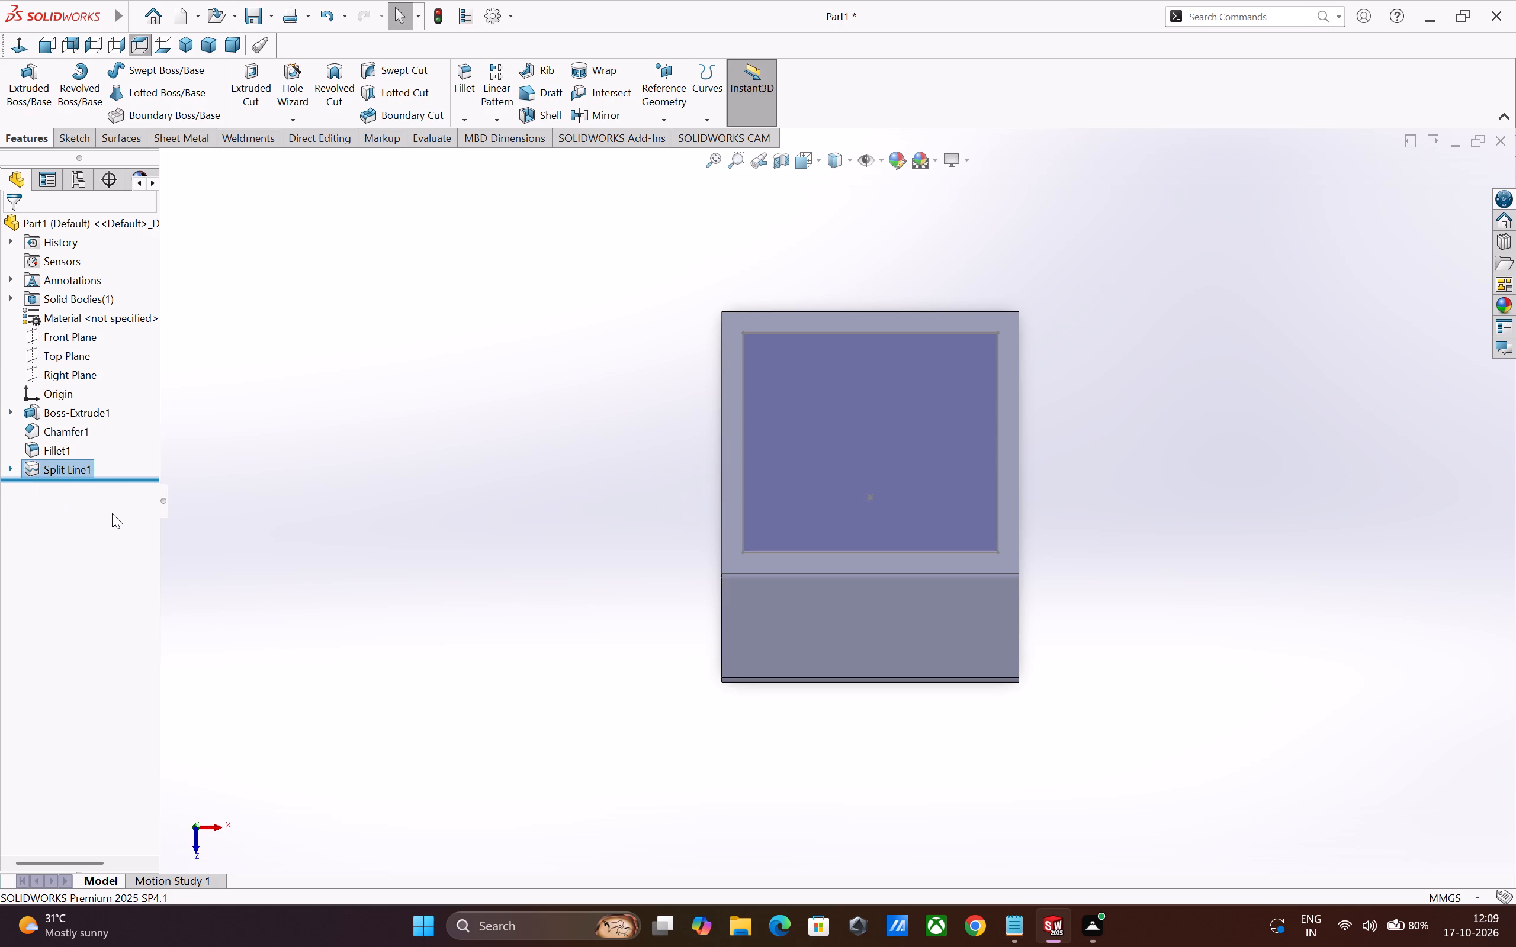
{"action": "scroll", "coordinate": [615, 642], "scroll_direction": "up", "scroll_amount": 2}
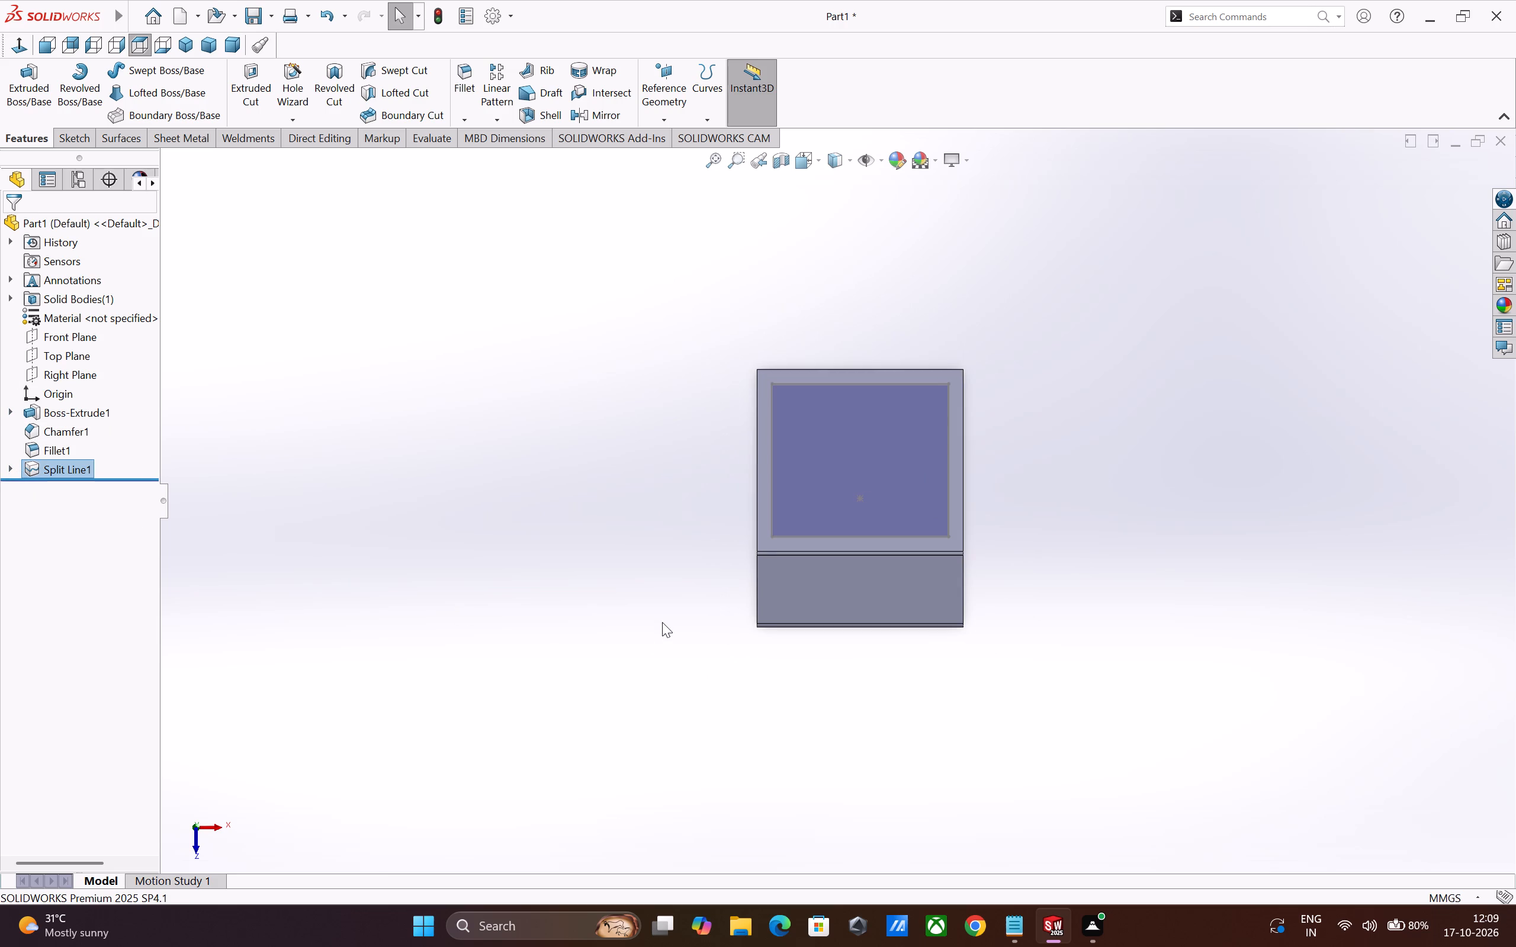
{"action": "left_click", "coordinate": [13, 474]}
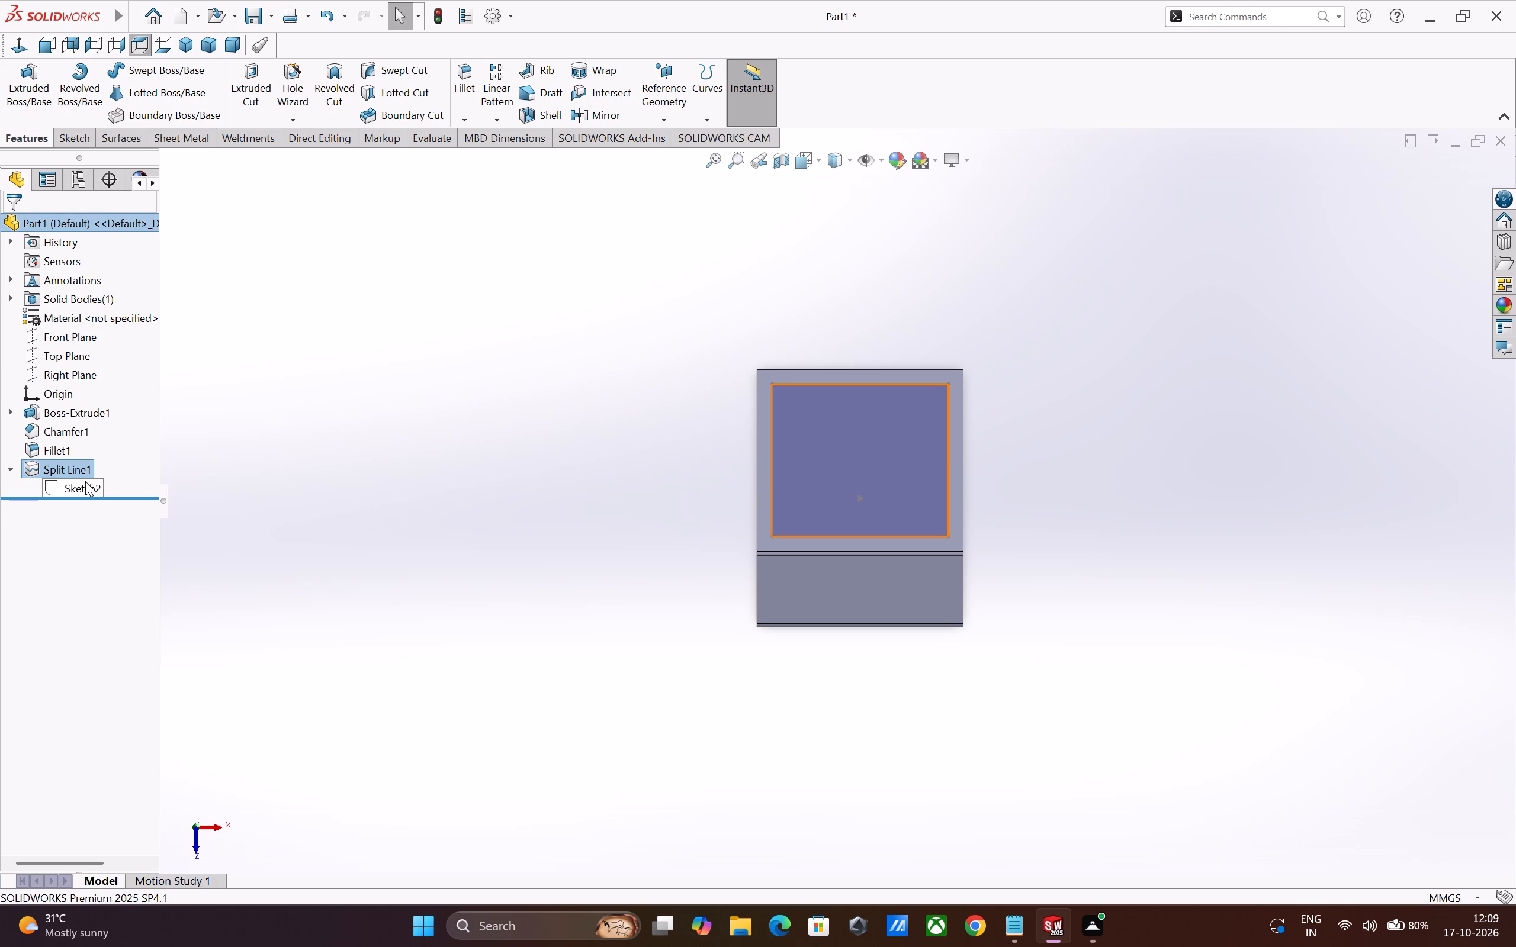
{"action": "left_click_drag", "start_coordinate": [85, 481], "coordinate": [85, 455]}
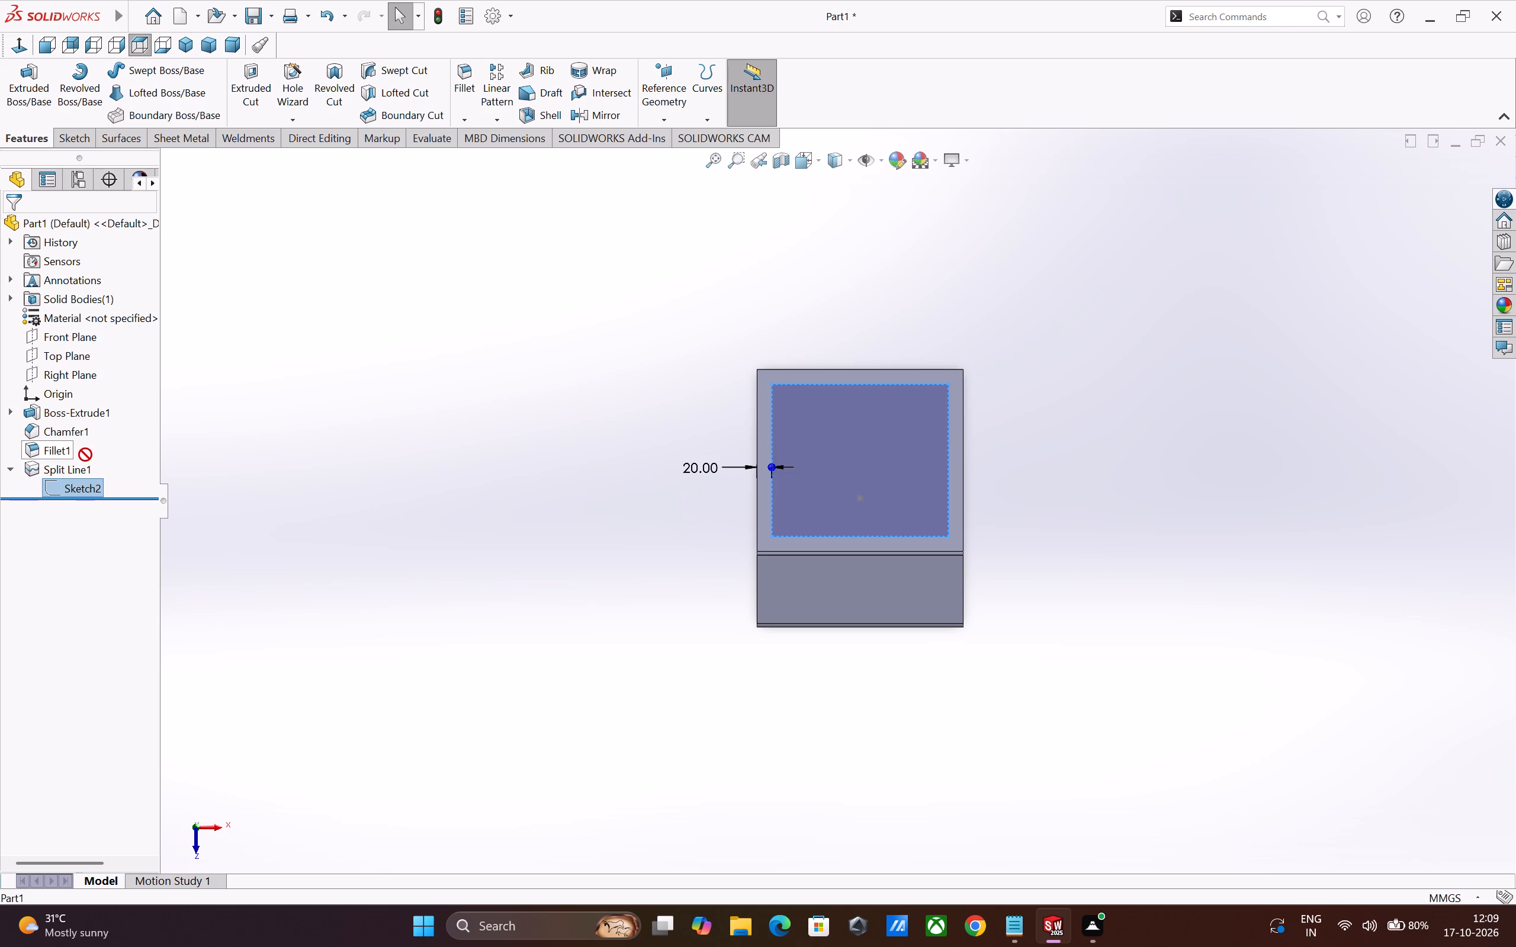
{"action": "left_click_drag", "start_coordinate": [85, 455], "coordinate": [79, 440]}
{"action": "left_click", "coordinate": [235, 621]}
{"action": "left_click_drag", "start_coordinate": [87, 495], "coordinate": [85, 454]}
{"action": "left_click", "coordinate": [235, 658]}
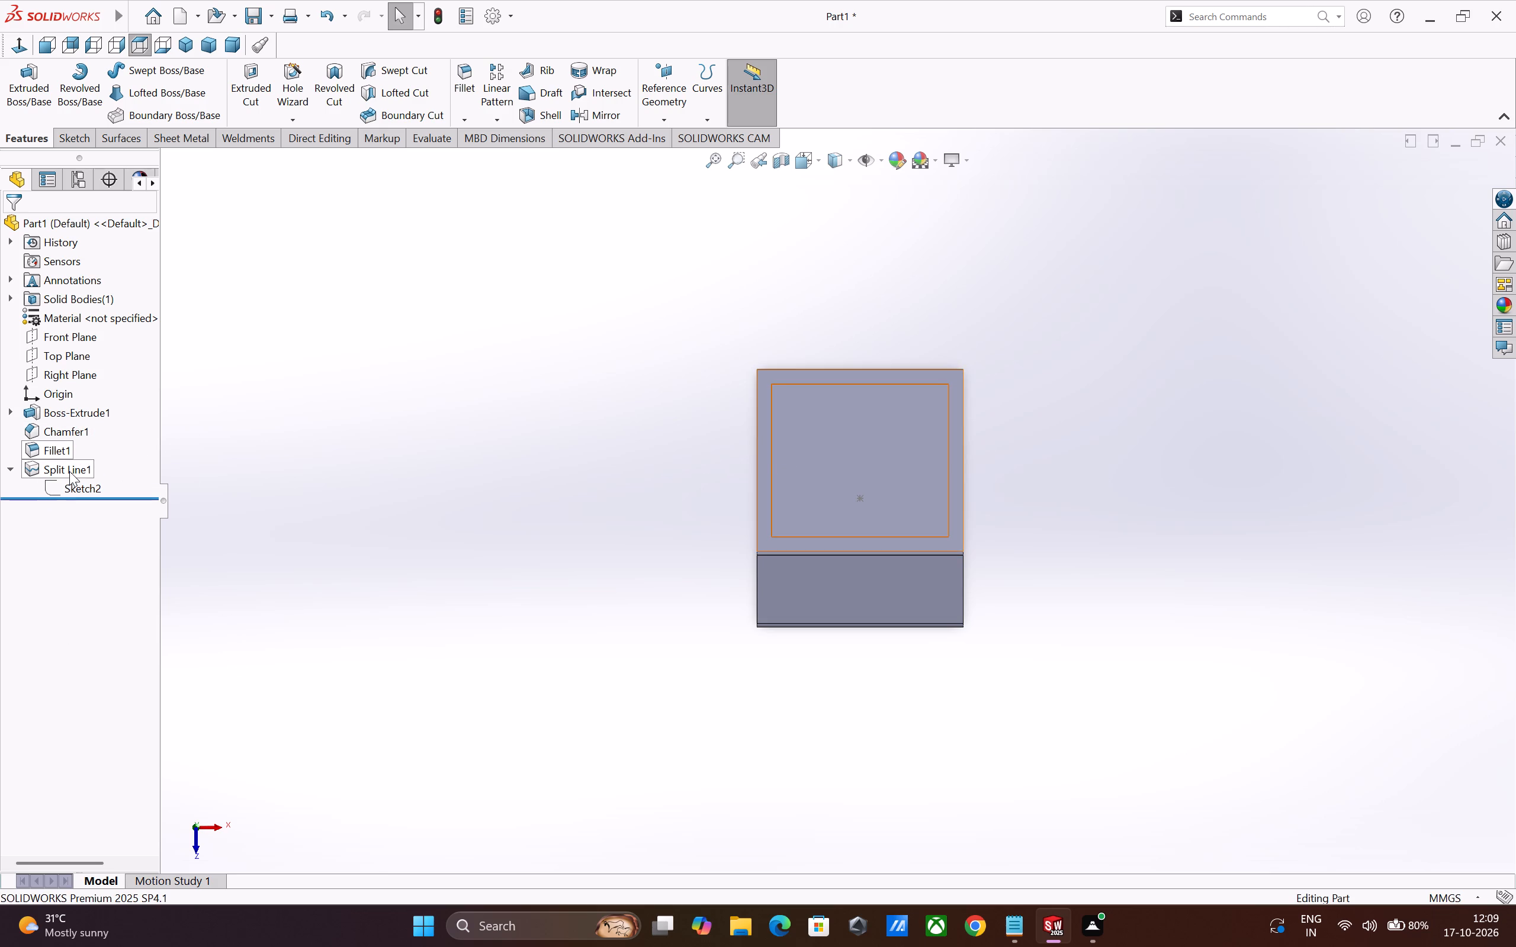
Reorder the split line feature so it comes before Fillet1 and after Chamfer1.
{"action": "left_click_drag", "start_coordinate": [69, 471], "coordinate": [76, 439]}
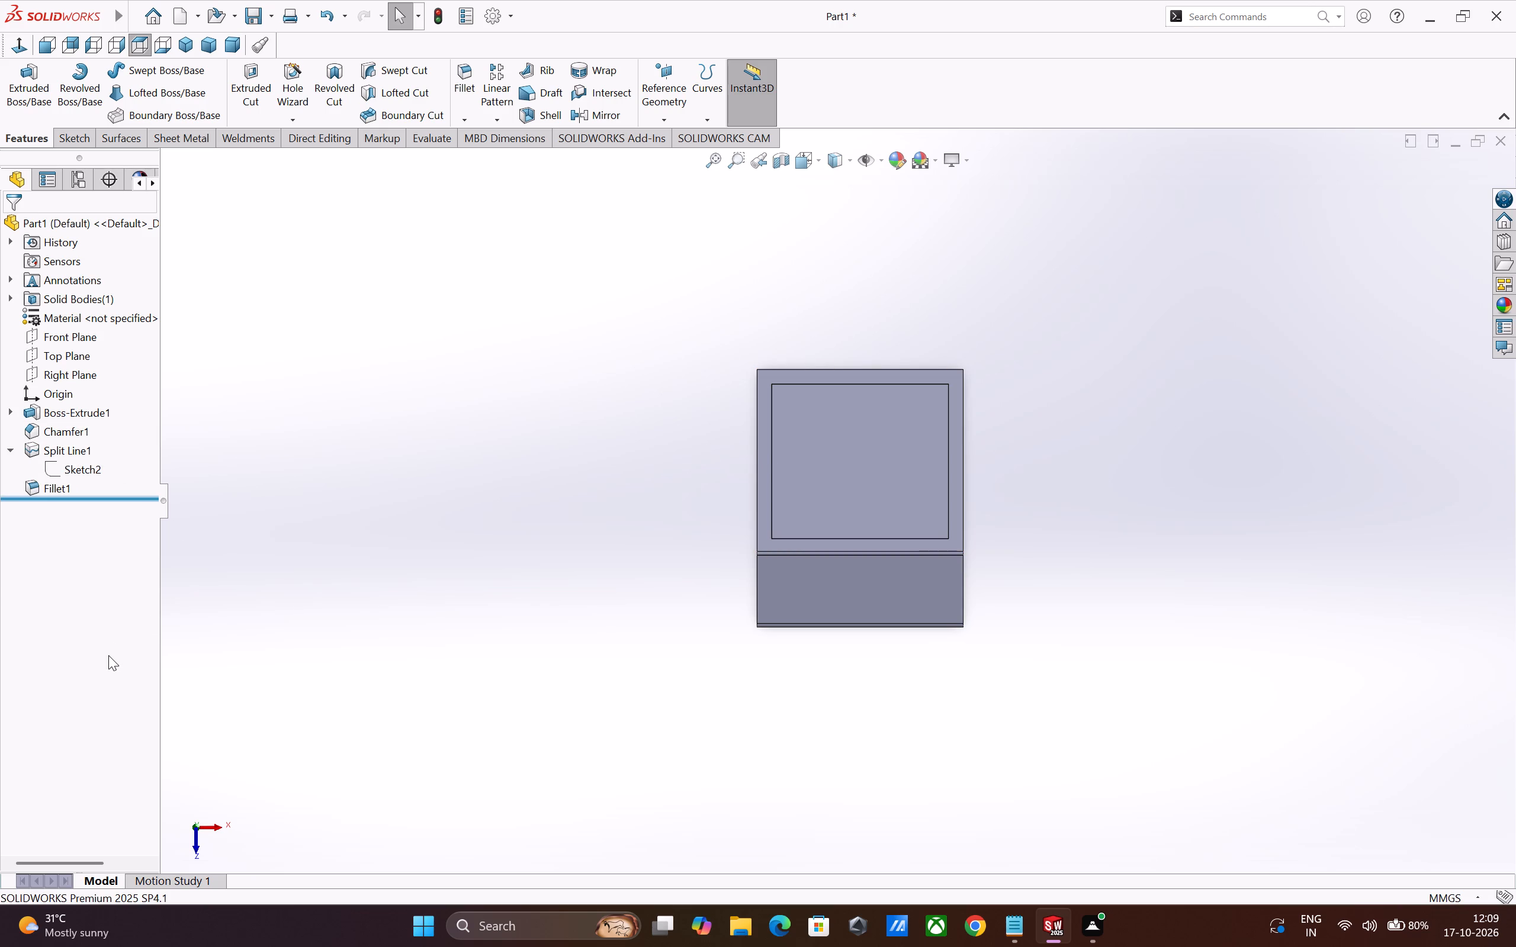
{"action": "left_click", "coordinate": [634, 621]}
Roll the model history back to just before Fillet1.
{"action": "scroll", "coordinate": [887, 563], "scroll_direction": "down", "scroll_amount": 4}
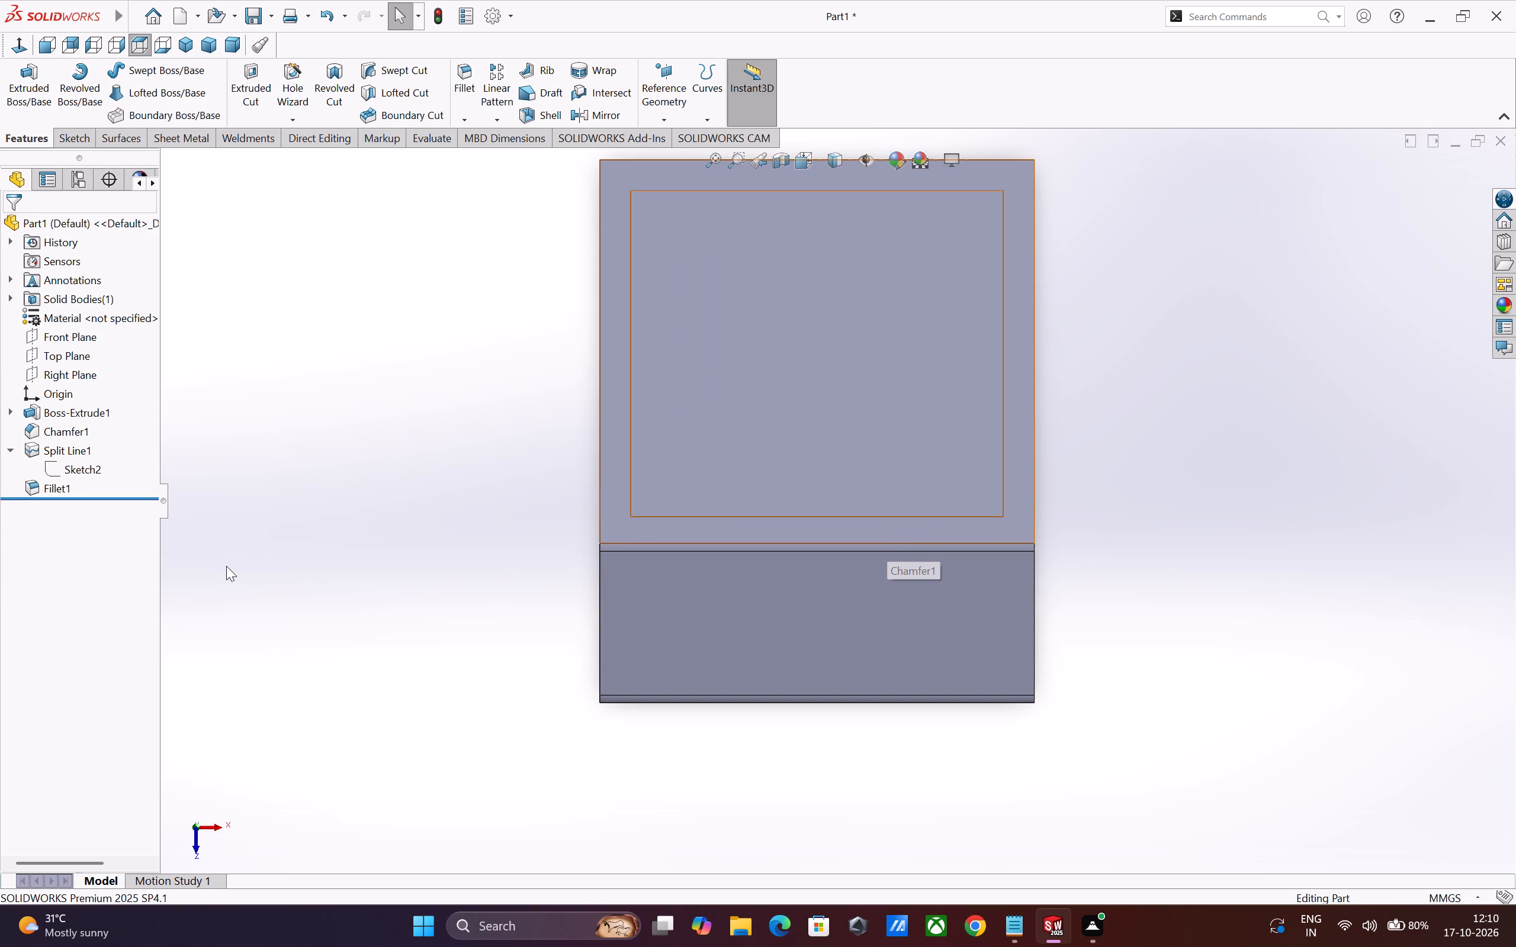
{"action": "scroll", "coordinate": [226, 566], "scroll_direction": "up", "scroll_amount": 1}
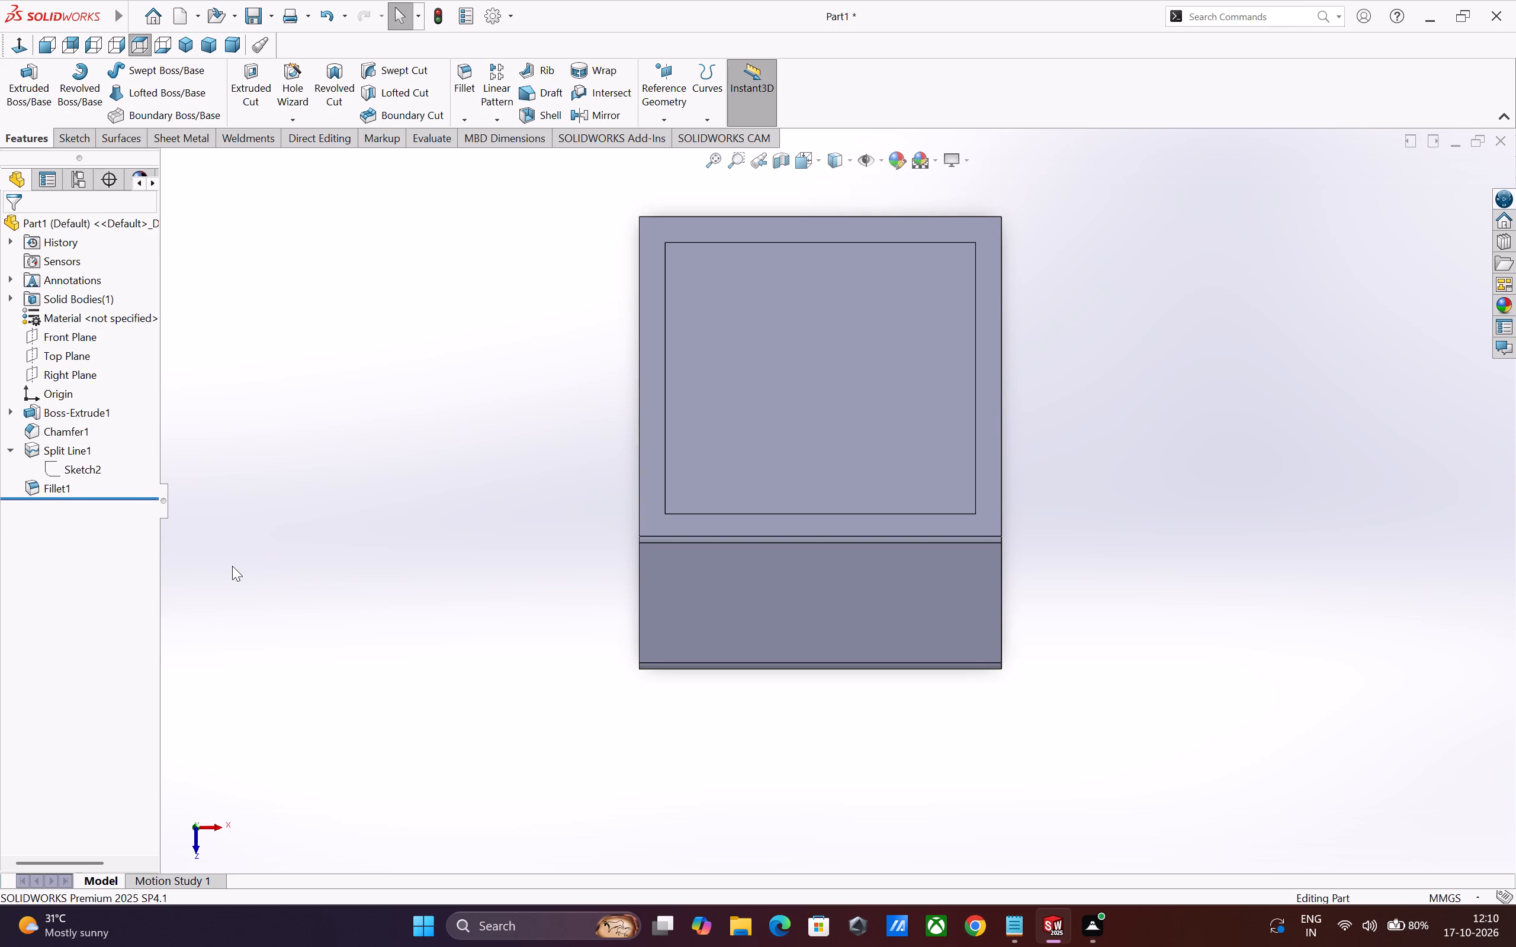
{"action": "scroll", "coordinate": [233, 565], "scroll_direction": "up", "scroll_amount": 1}
{"action": "scroll", "coordinate": [106, 504], "scroll_direction": "down", "scroll_amount": 1}
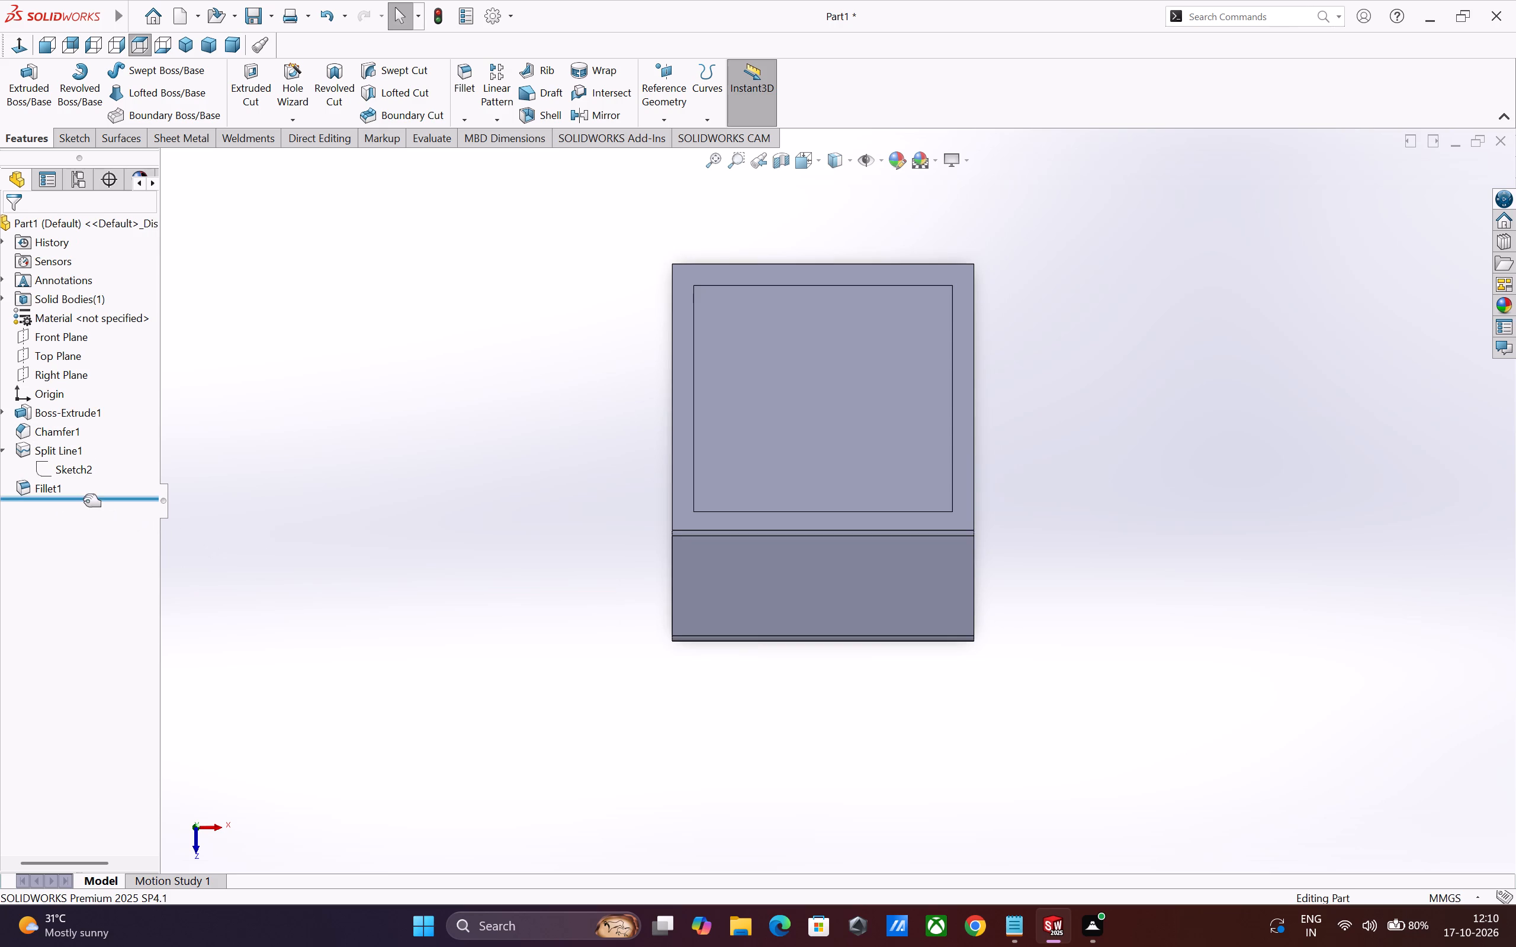
{"action": "left_click_drag", "start_coordinate": [82, 500], "coordinate": [82, 485]}
{"action": "left_click", "coordinate": [512, 586]}
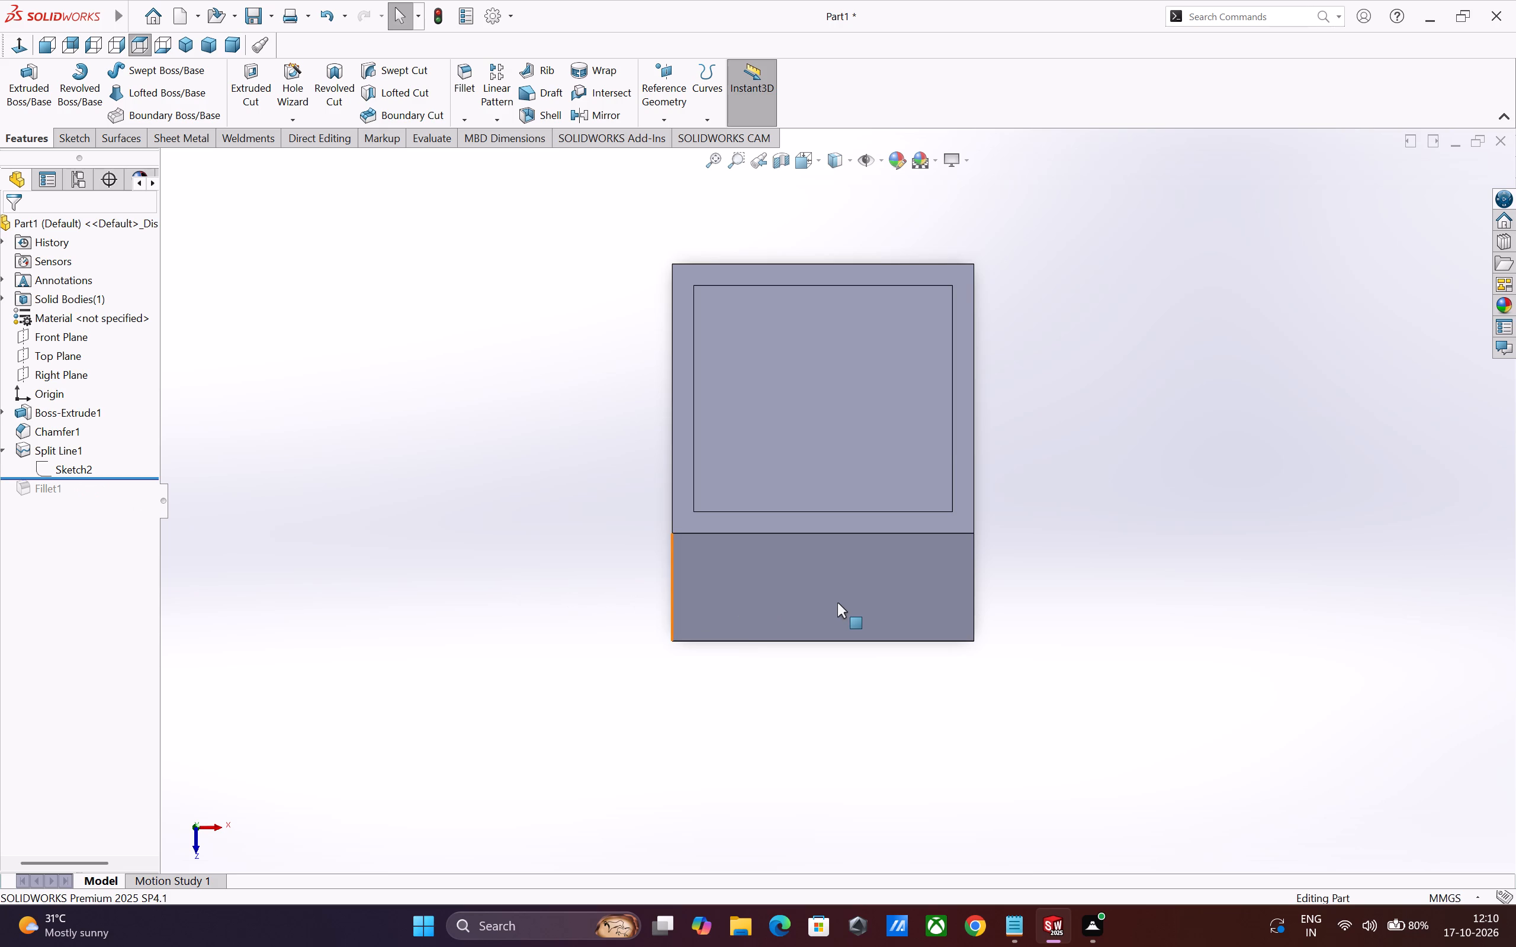
Open Sketch2 under the split line to examine its offset rectangle on the top face, and exit the sketch.
{"action": "scroll", "coordinate": [839, 603], "scroll_direction": "up", "scroll_amount": 1}
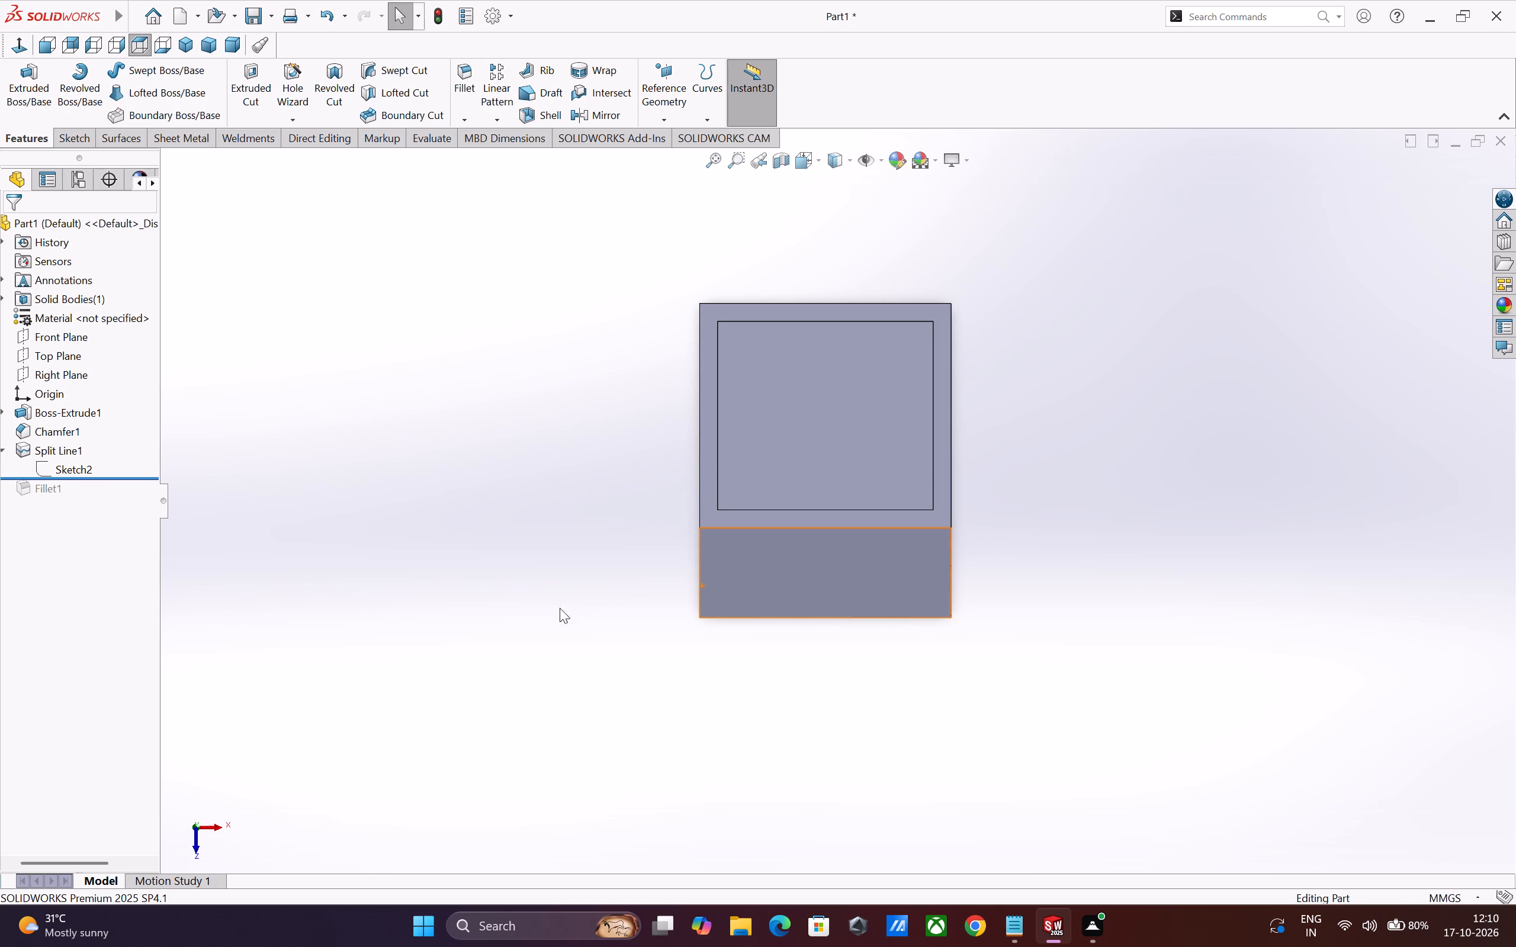
{"action": "scroll", "coordinate": [745, 508], "scroll_direction": "down", "scroll_amount": 4}
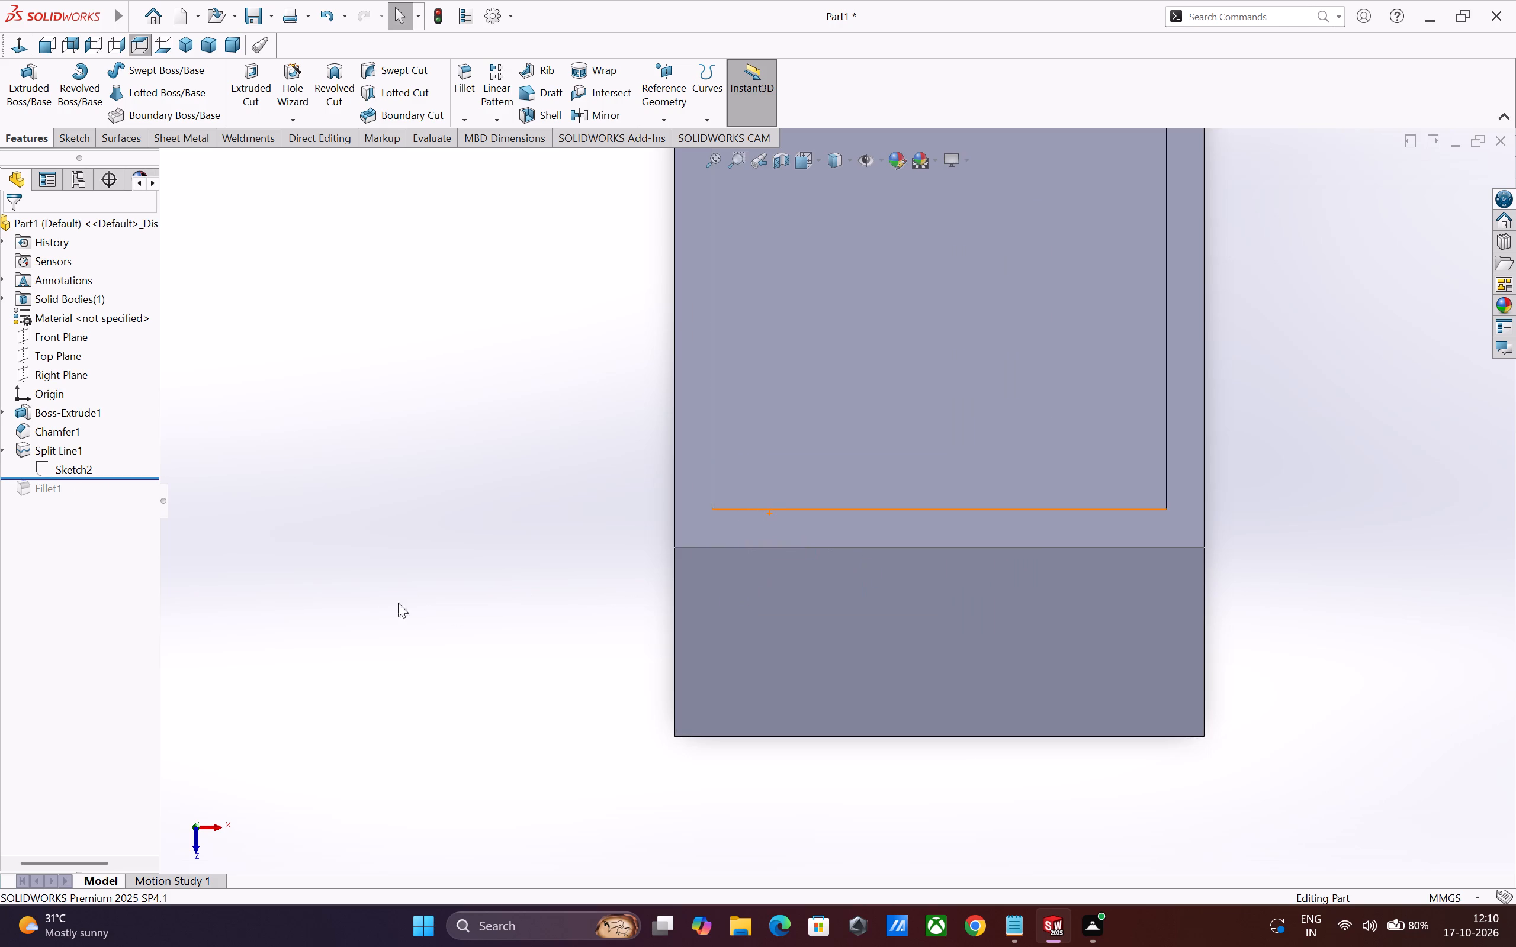
{"action": "left_click", "coordinate": [63, 471]}
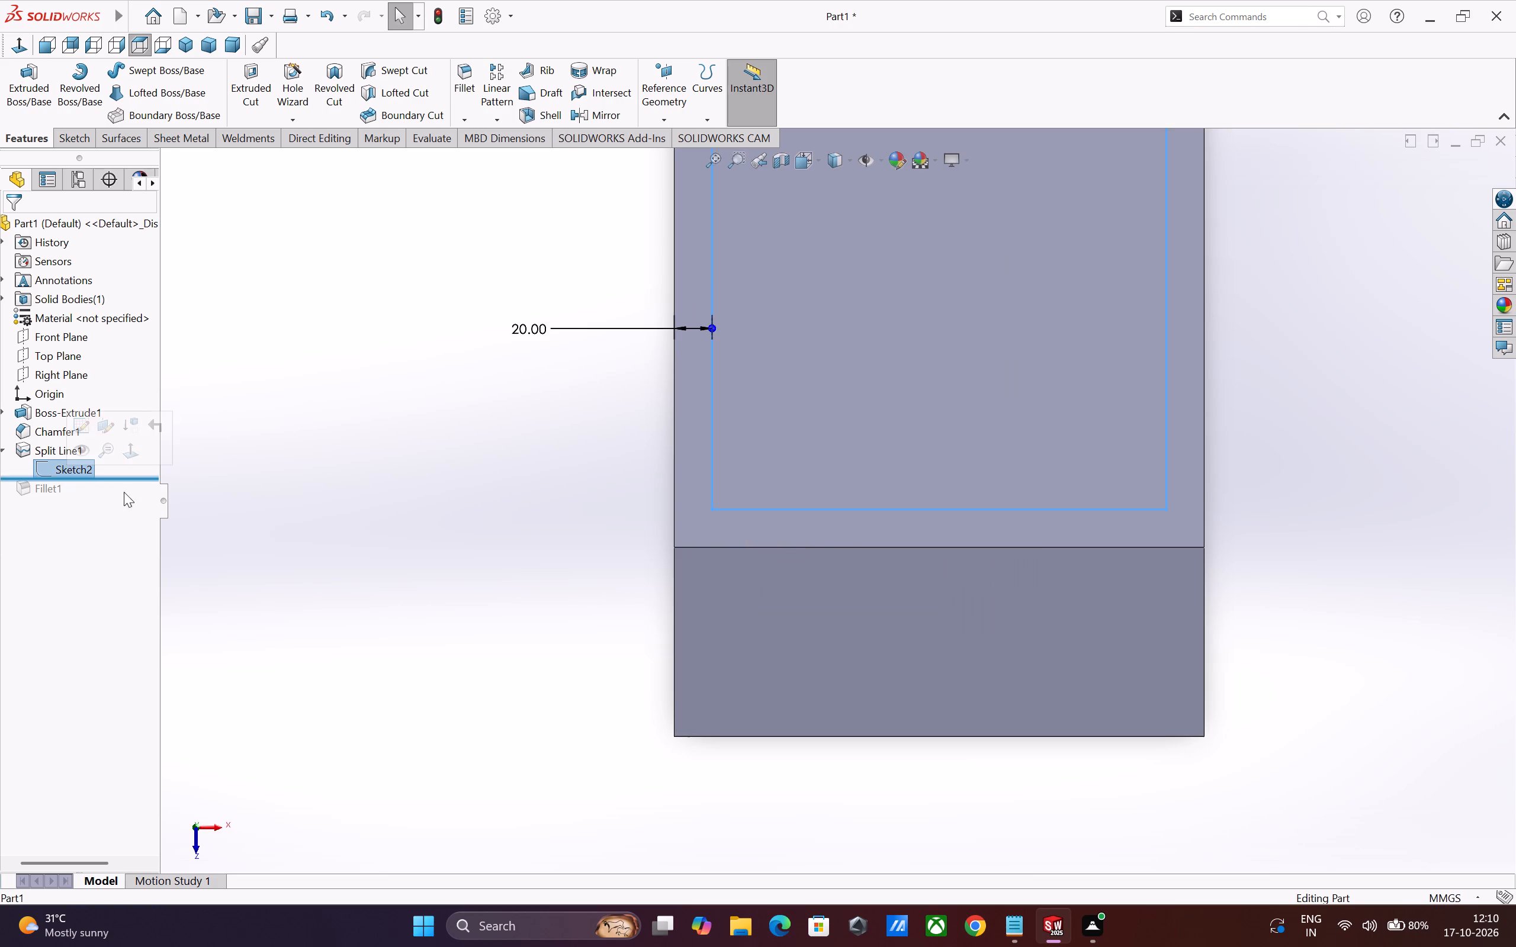
{"action": "scroll", "coordinate": [814, 580], "scroll_direction": "up", "scroll_amount": 2}
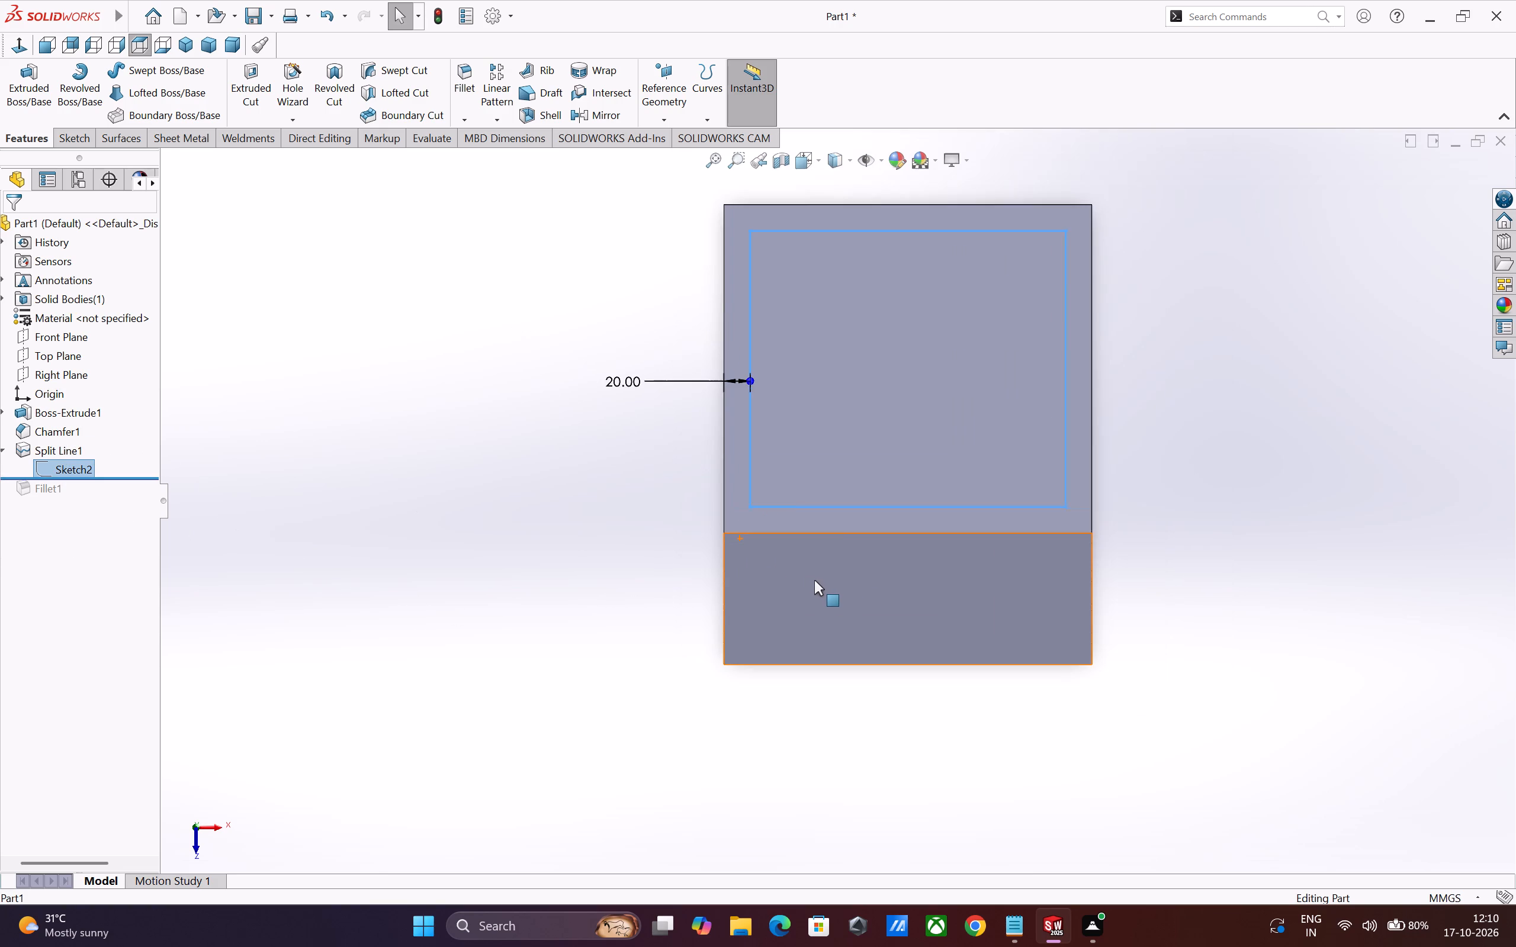
{"action": "scroll", "coordinate": [836, 376], "scroll_direction": "down", "scroll_amount": 1}
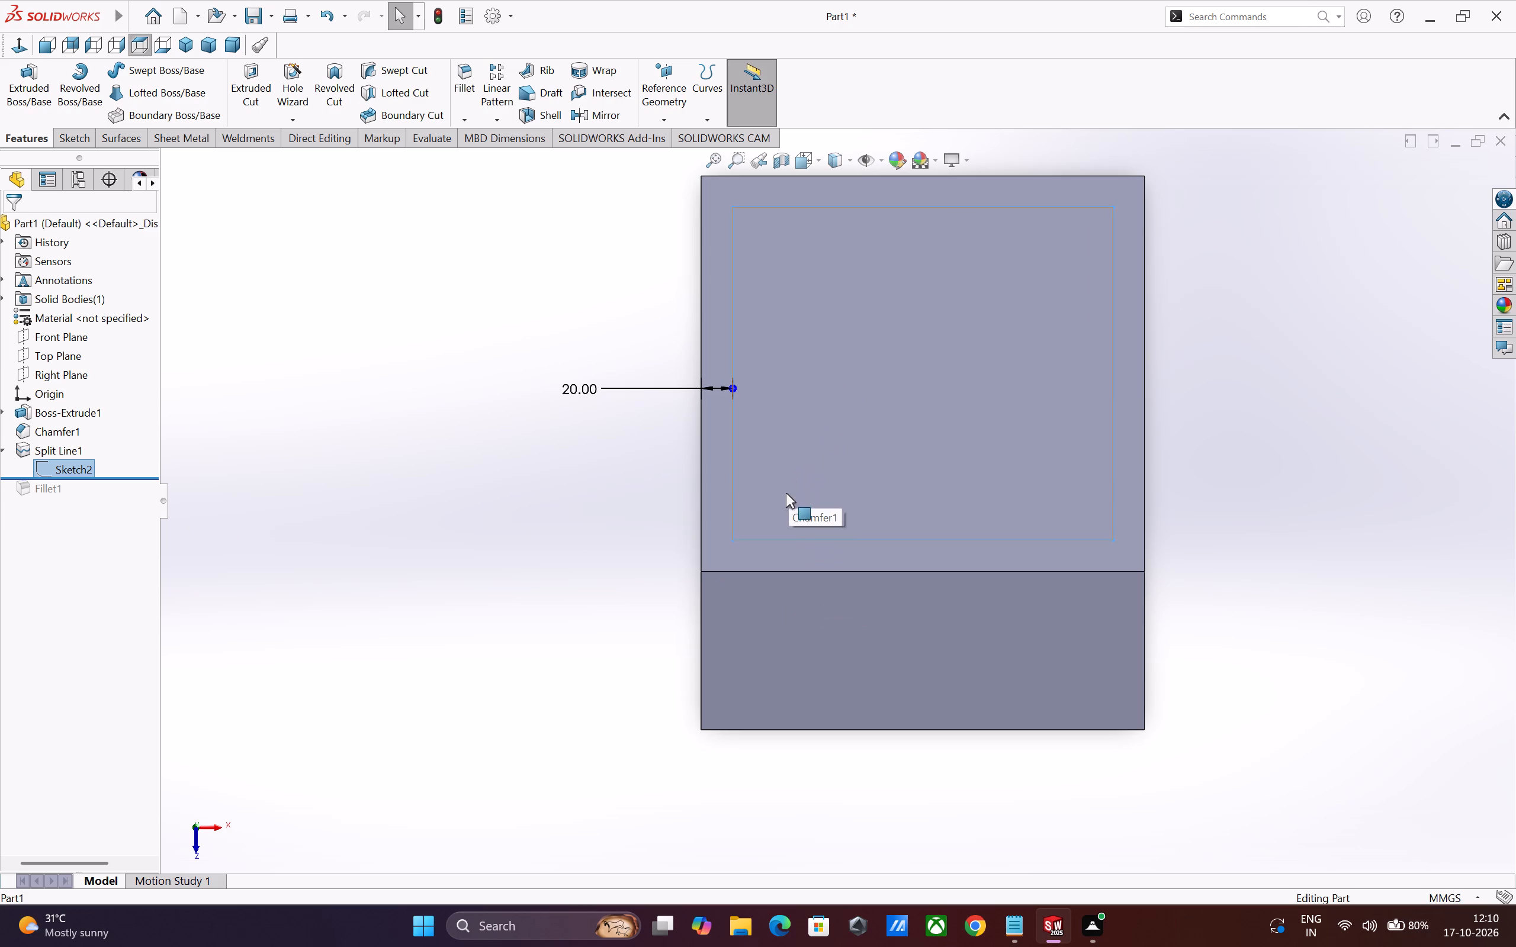
{"action": "scroll", "coordinate": [765, 504], "scroll_direction": "up", "scroll_amount": 2}
{"action": "scroll", "coordinate": [599, 469], "scroll_direction": "down", "scroll_amount": 1}
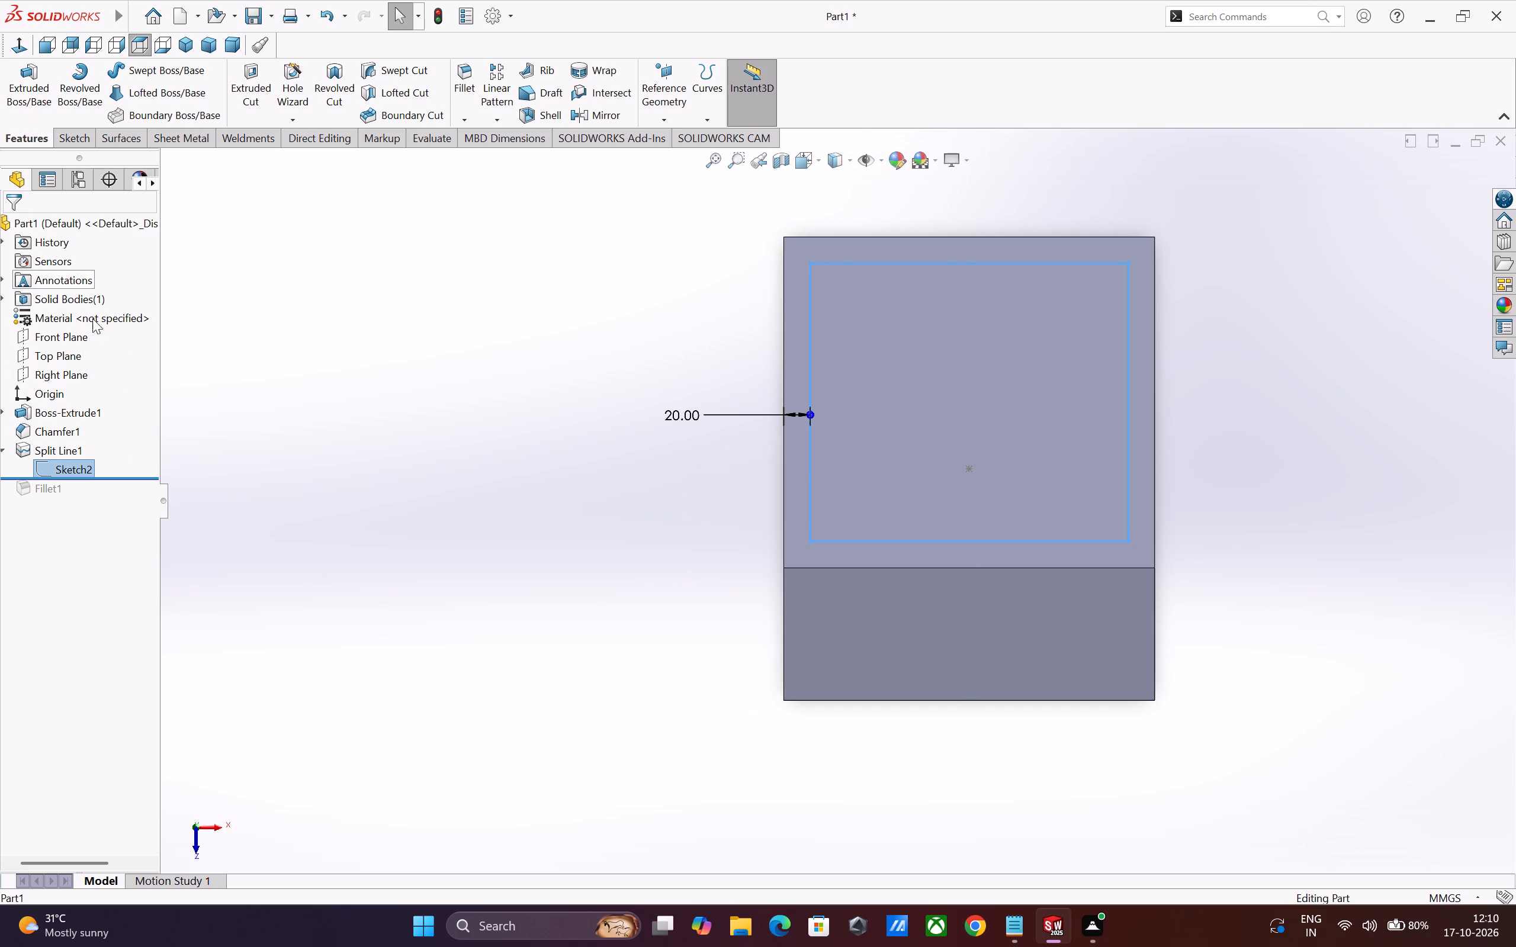
{"action": "left_click", "coordinate": [79, 467]}
{"action": "left_click", "coordinate": [97, 424]}
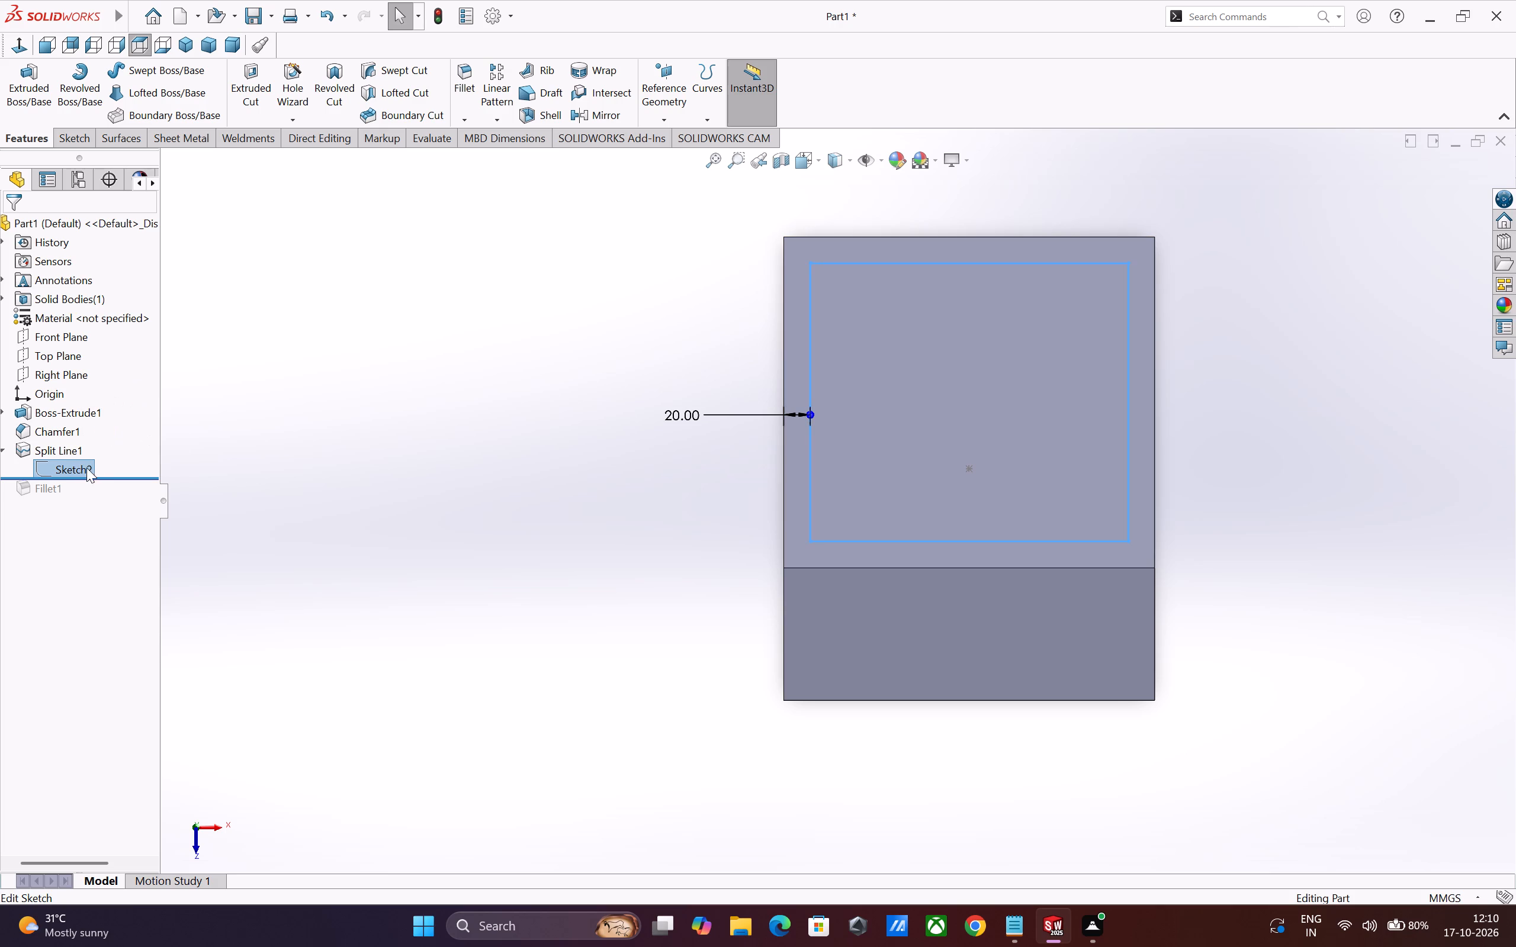
{"action": "left_click", "coordinate": [91, 463]}
{"action": "left_click", "coordinate": [99, 410]}
{"action": "left_click_drag", "start_coordinate": [373, 516], "coordinate": [358, 508]}
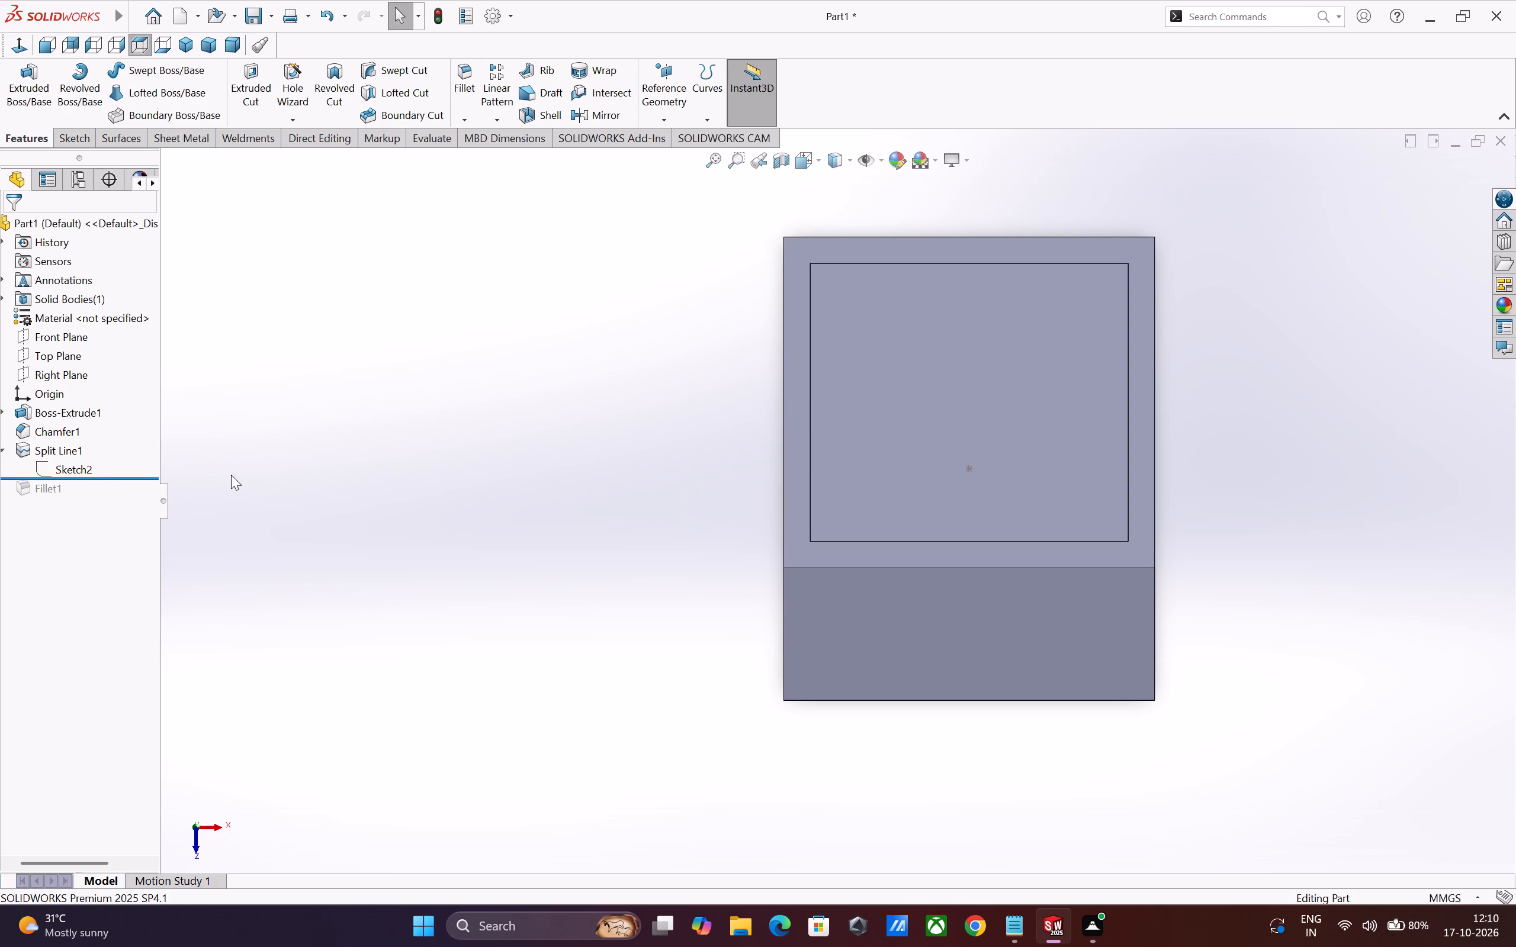
{"action": "left_click", "coordinate": [76, 466]}
{"action": "left_click", "coordinate": [92, 429]}
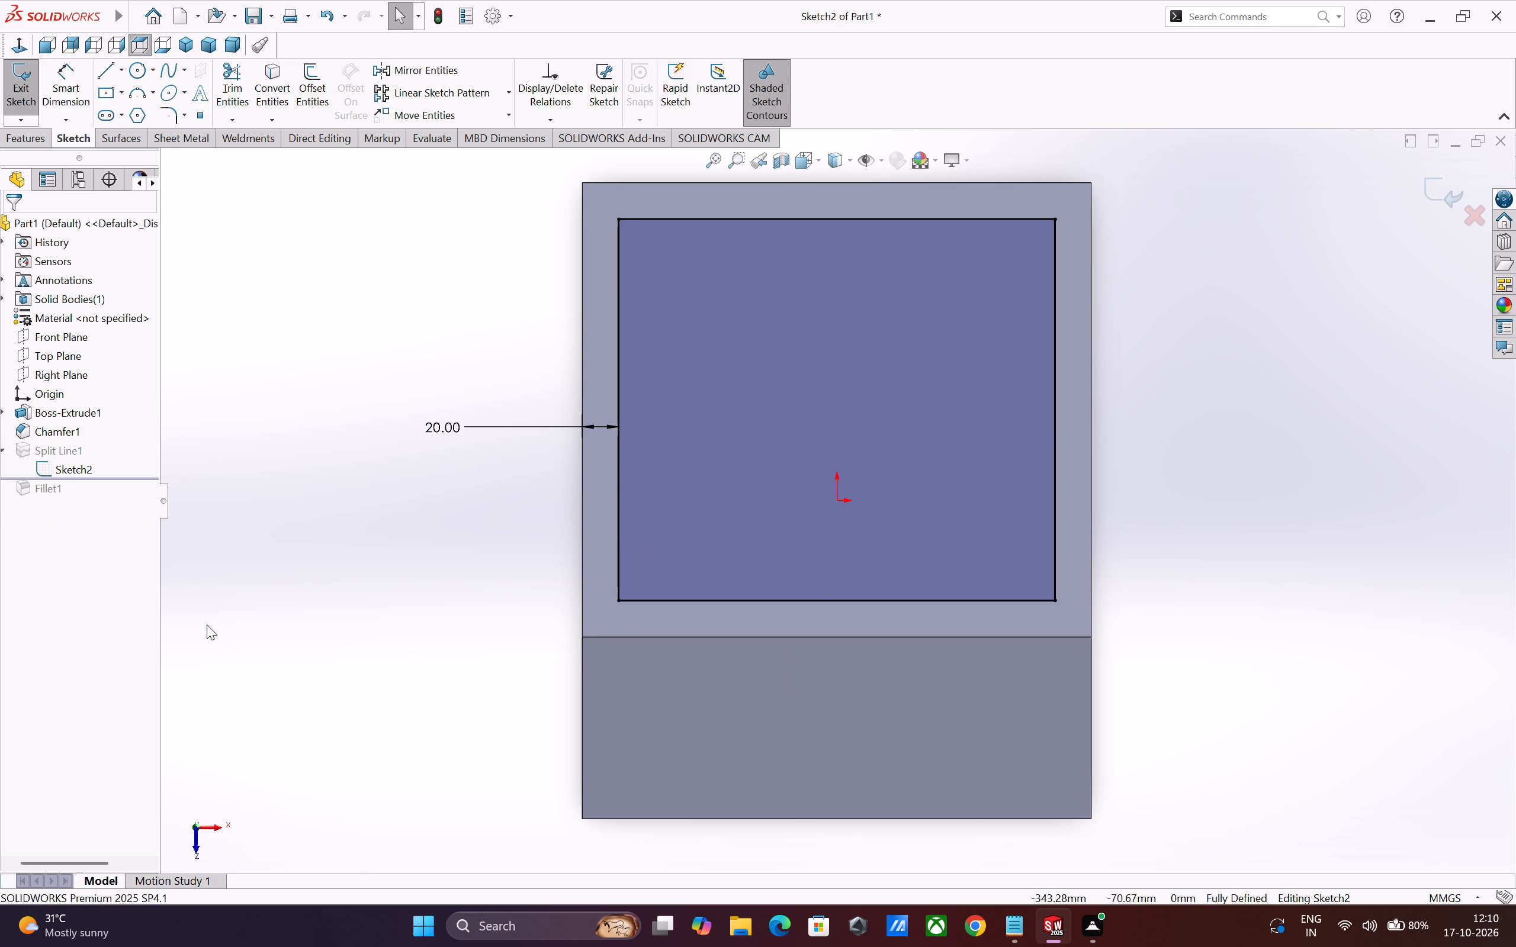
{"action": "scroll", "coordinate": [541, 526], "scroll_direction": "up", "scroll_amount": 2}
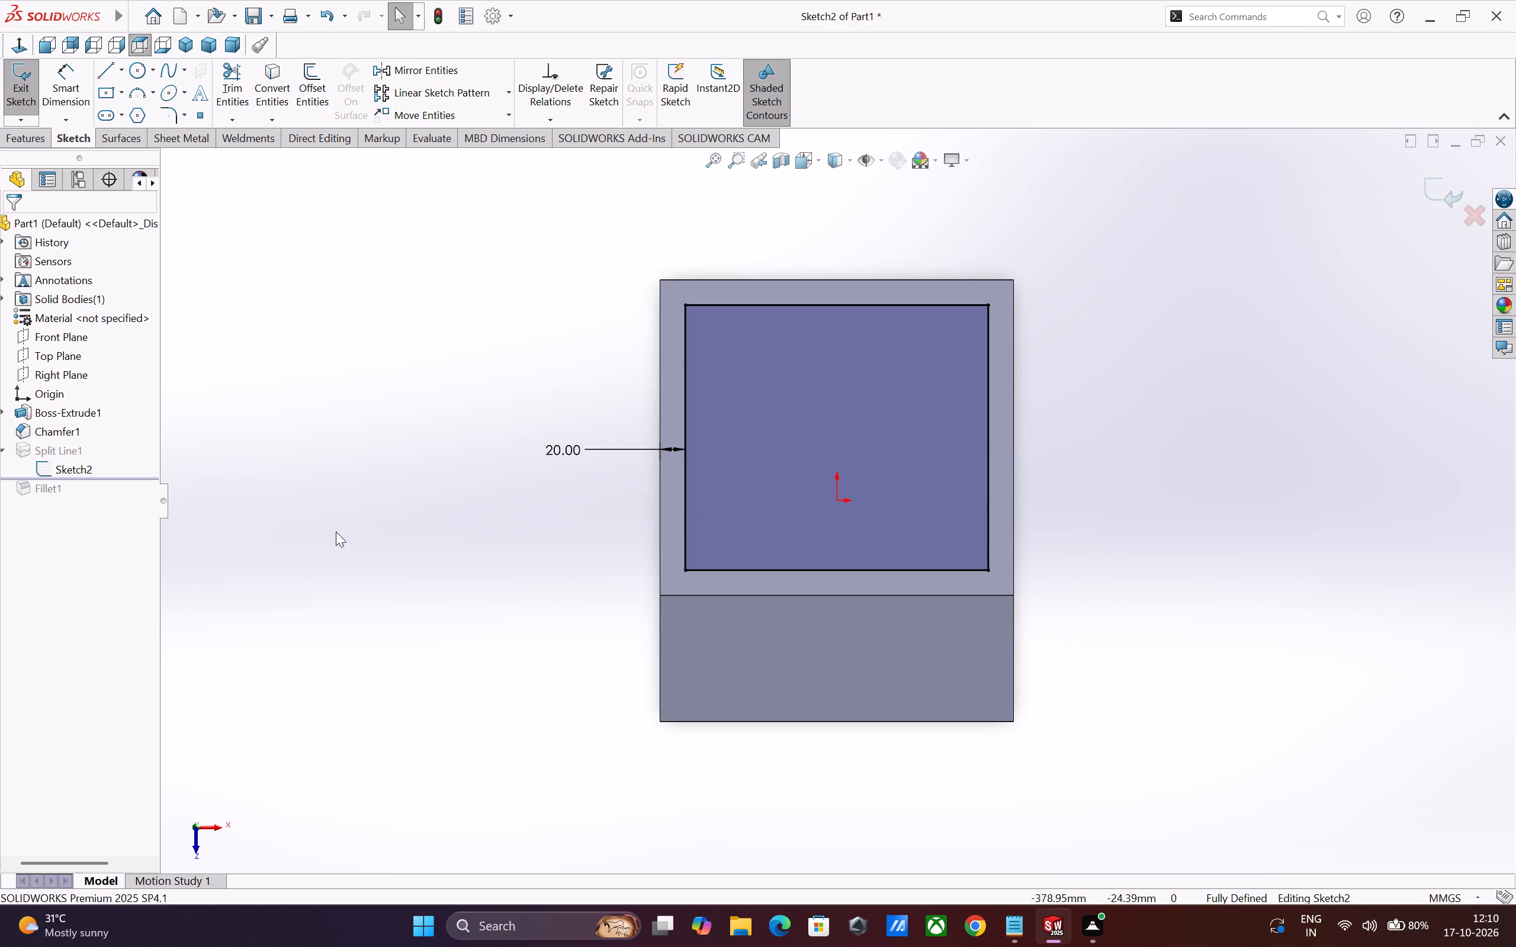
{"action": "left_click", "coordinate": [115, 517]}
{"action": "left_click", "coordinate": [384, 514]}
{"action": "left_click", "coordinate": [1439, 191]}
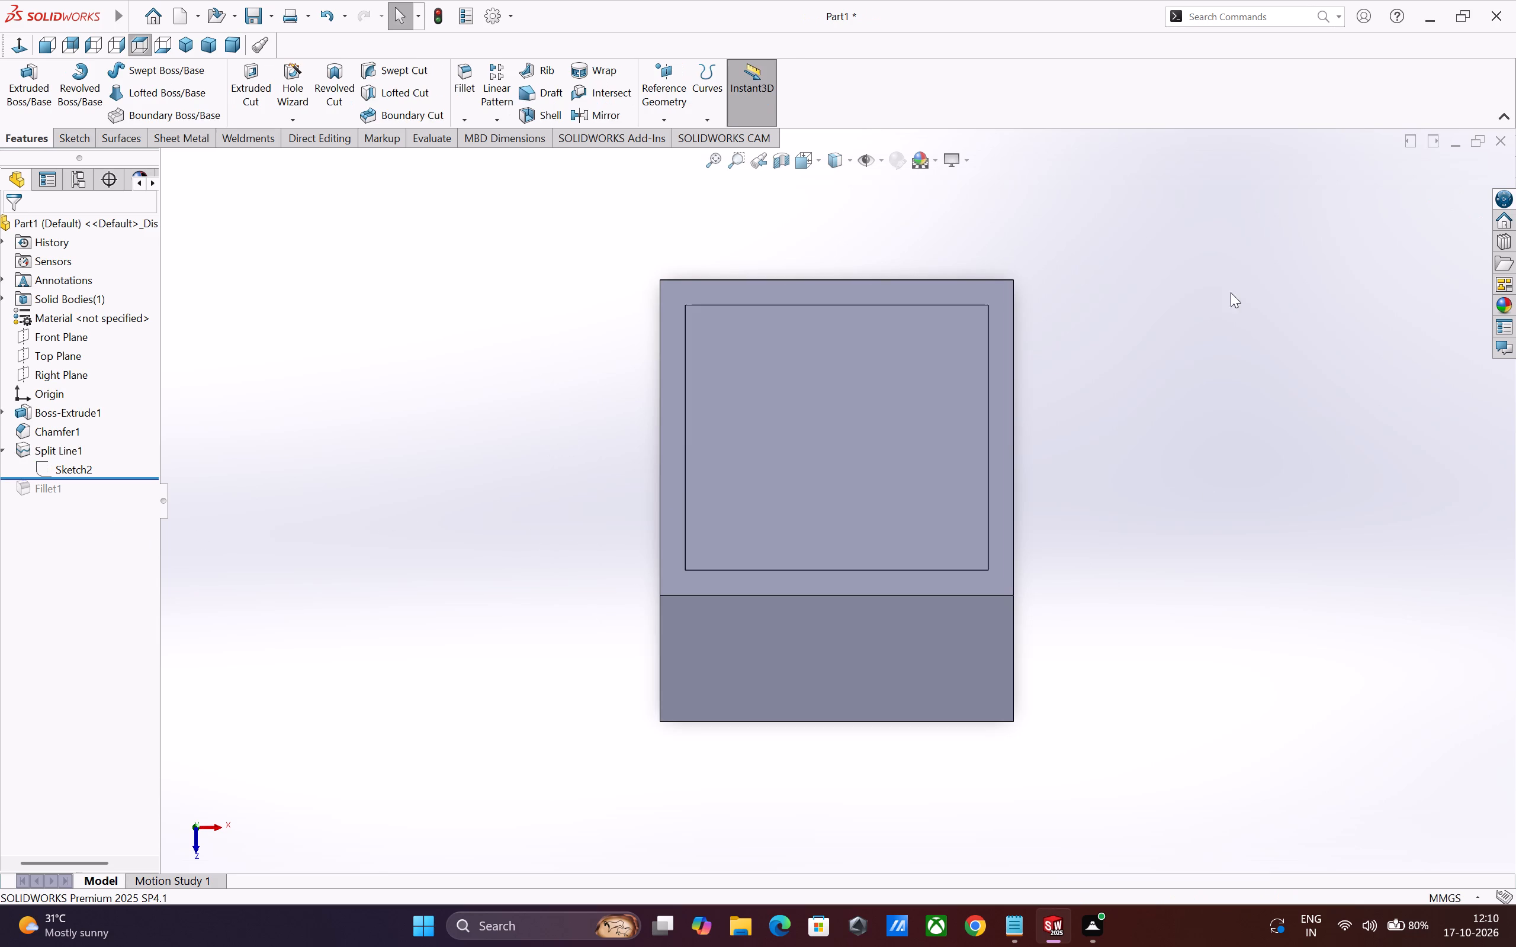
Start a sketch on the sloped chamfer face and offset the face's outline 20 mm inward.
{"action": "left_click", "coordinate": [824, 670]}
{"action": "left_click", "coordinate": [884, 635]}
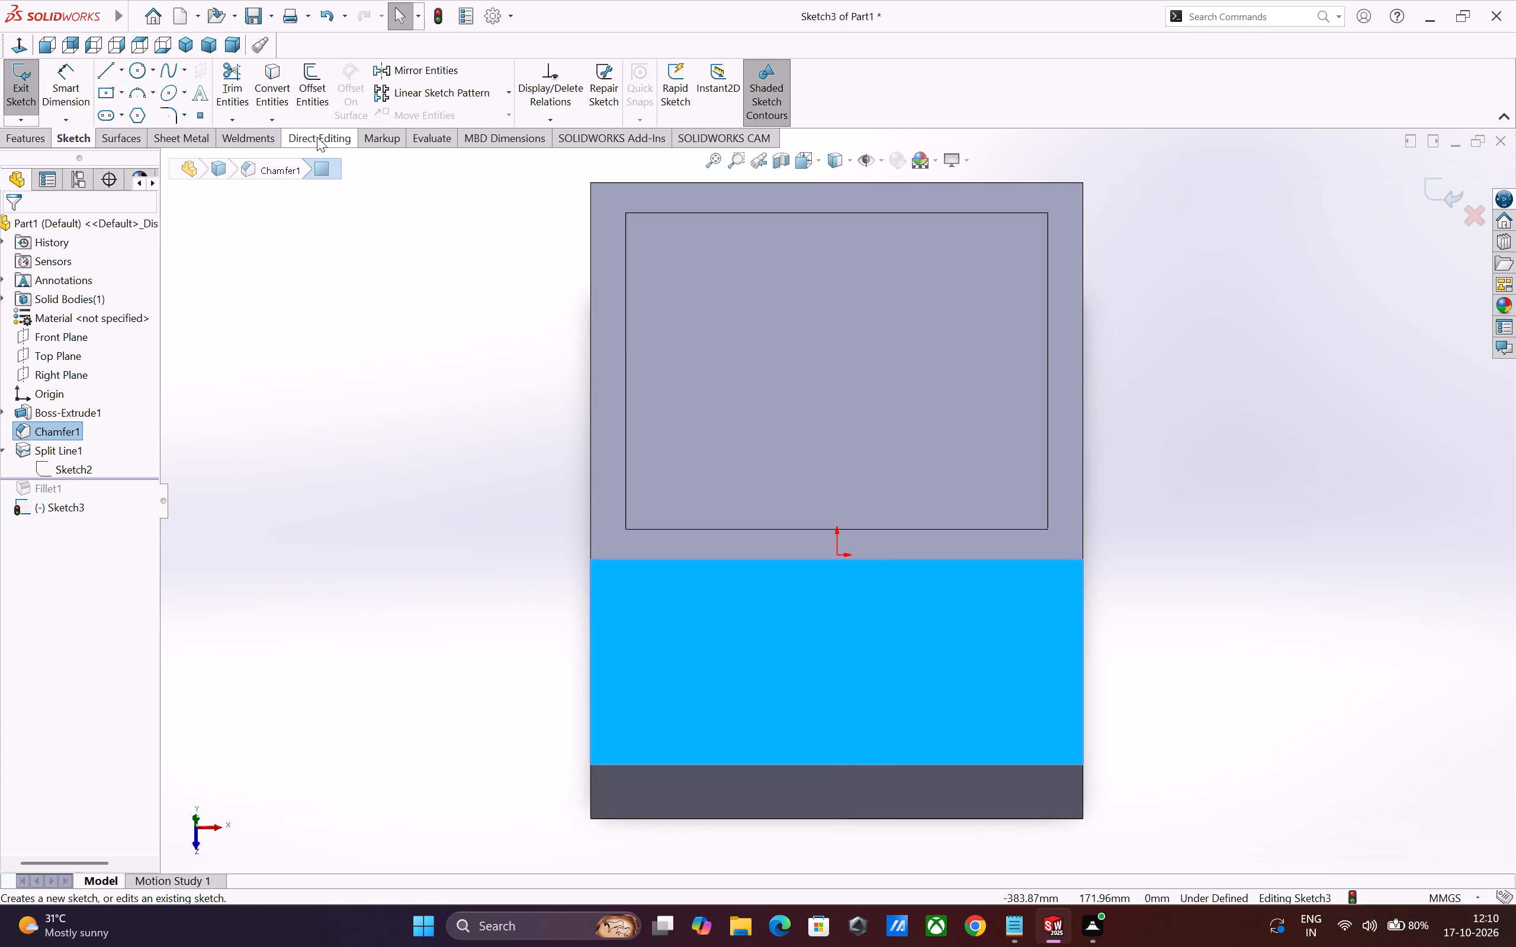
{"action": "left_click", "coordinate": [304, 89]}
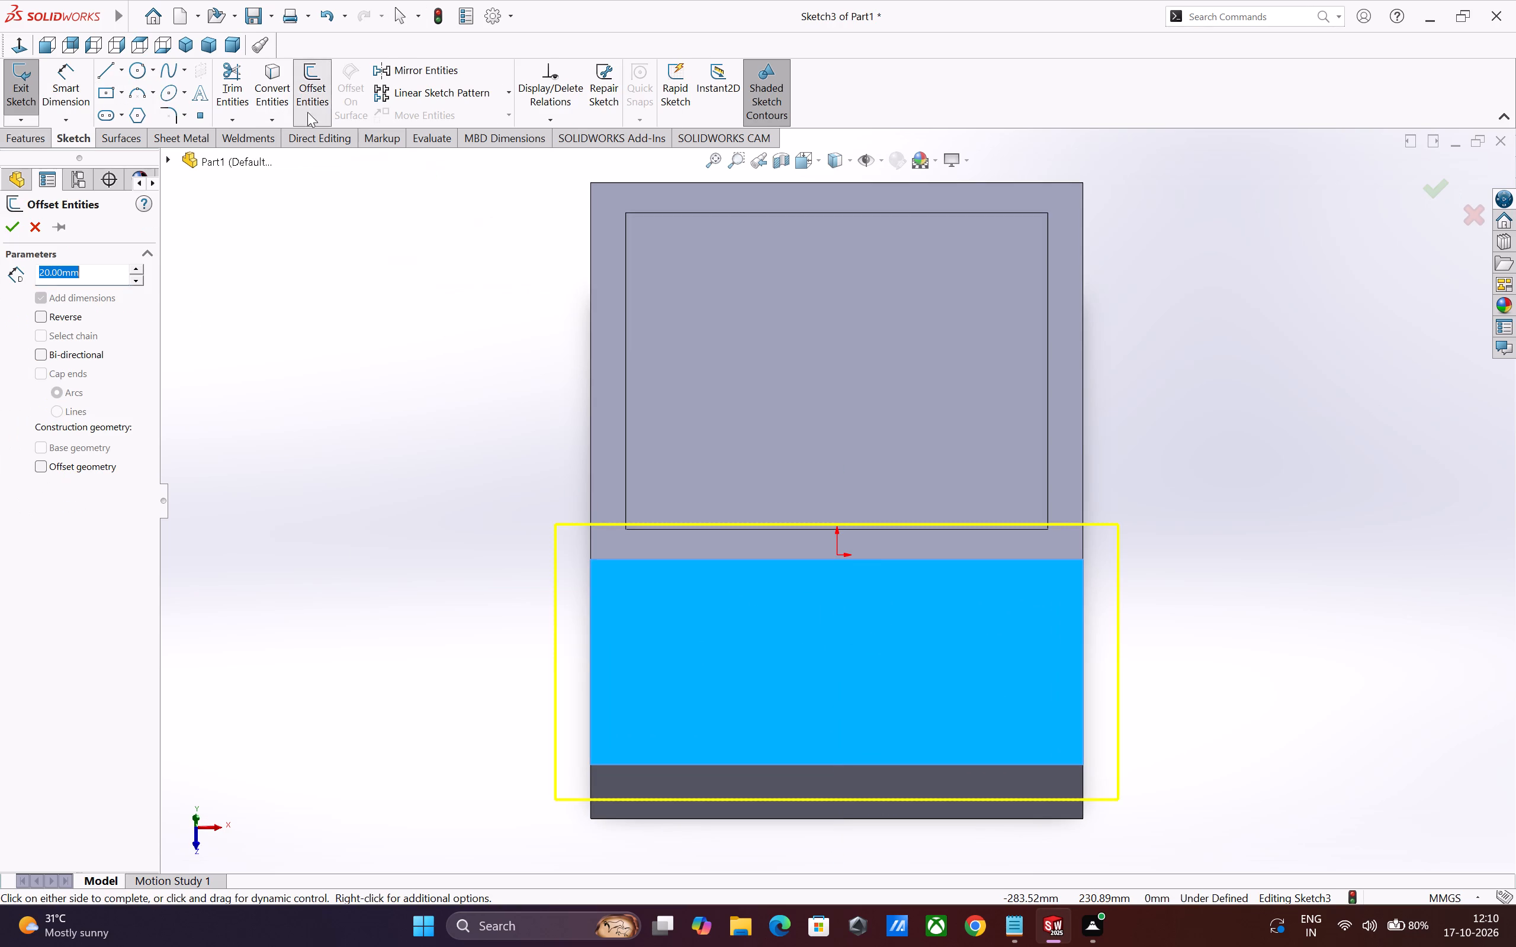
{"action": "left_click", "coordinate": [43, 321]}
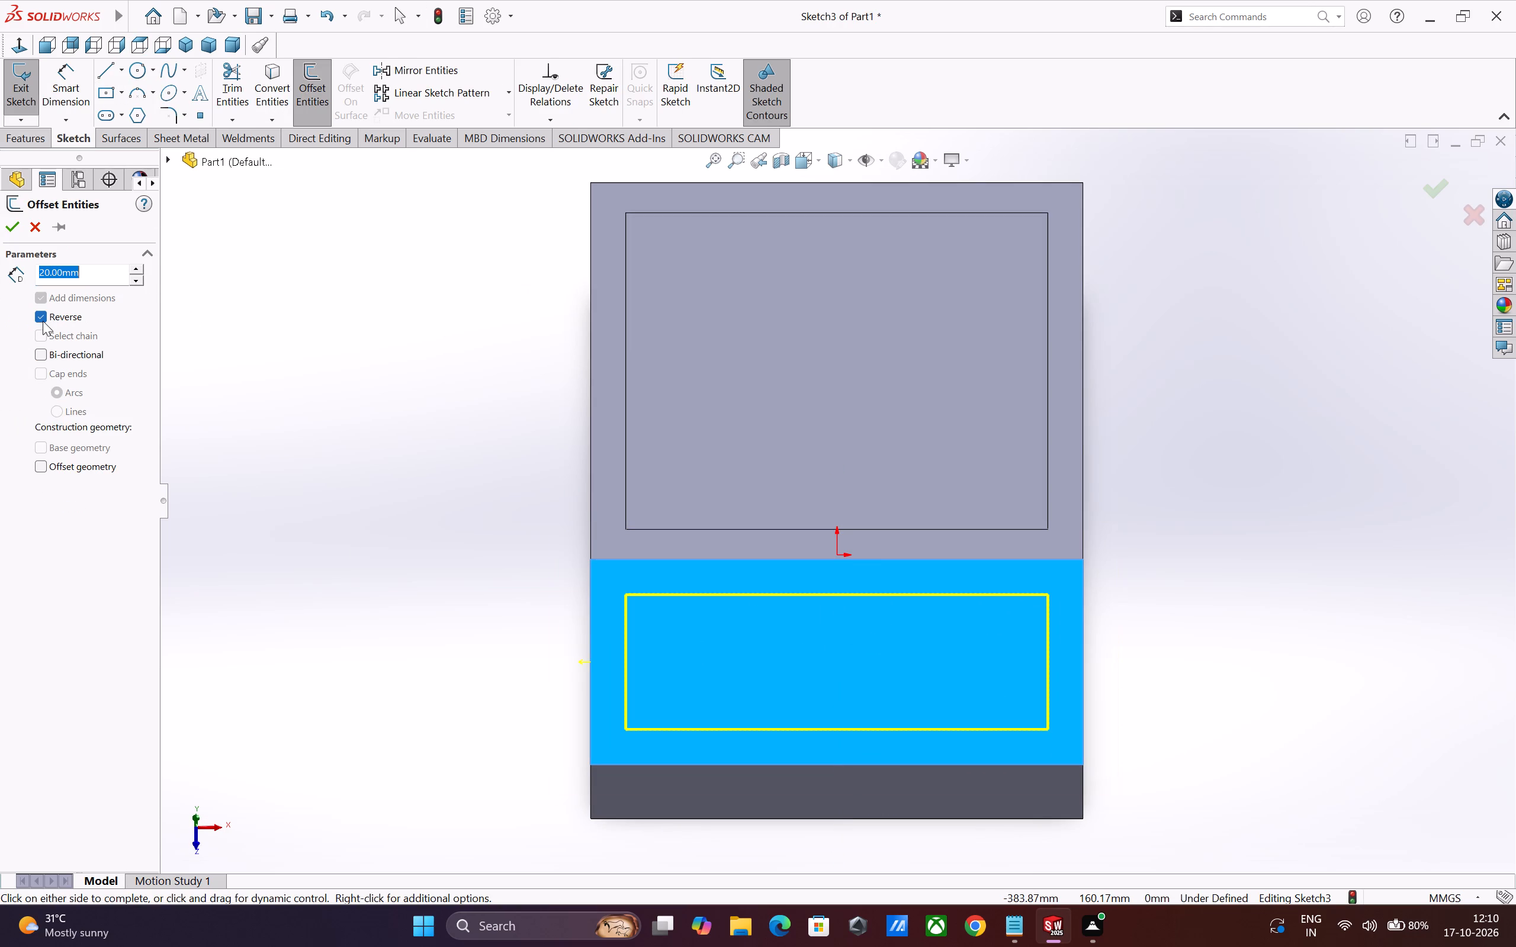
{"action": "left_click", "coordinate": [17, 221]}
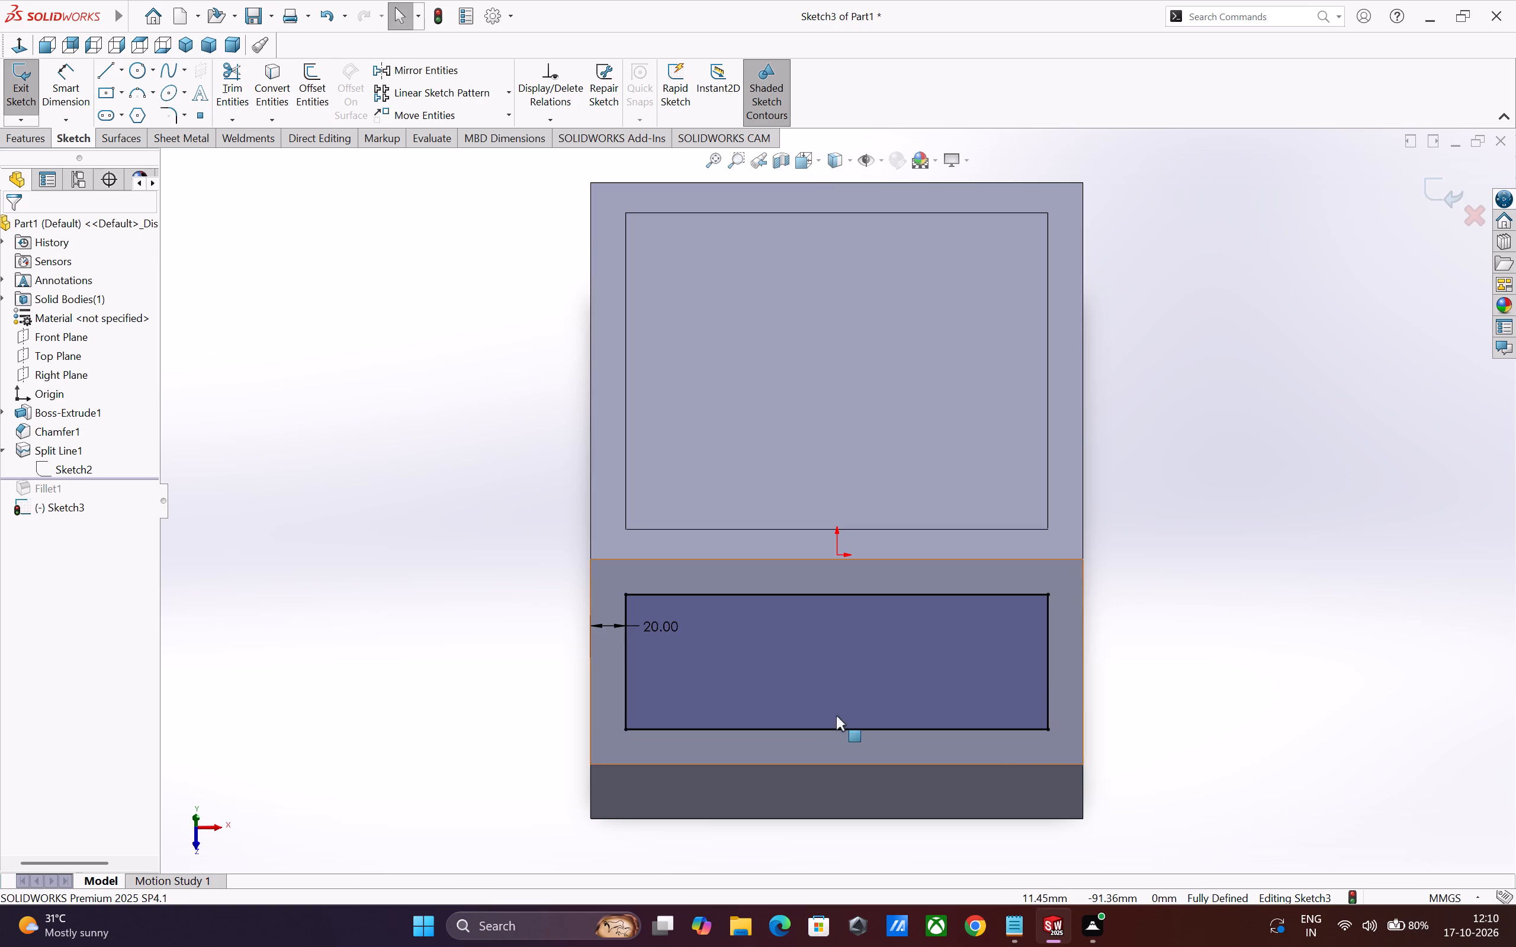
Draw a vertical centerline about 119 mm long from the midpoint of the chamfer face's lower edge to the origin.
{"action": "scroll", "coordinate": [816, 716], "scroll_direction": "up", "scroll_amount": 2}
{"action": "scroll", "coordinate": [837, 667], "scroll_direction": "down", "scroll_amount": 2}
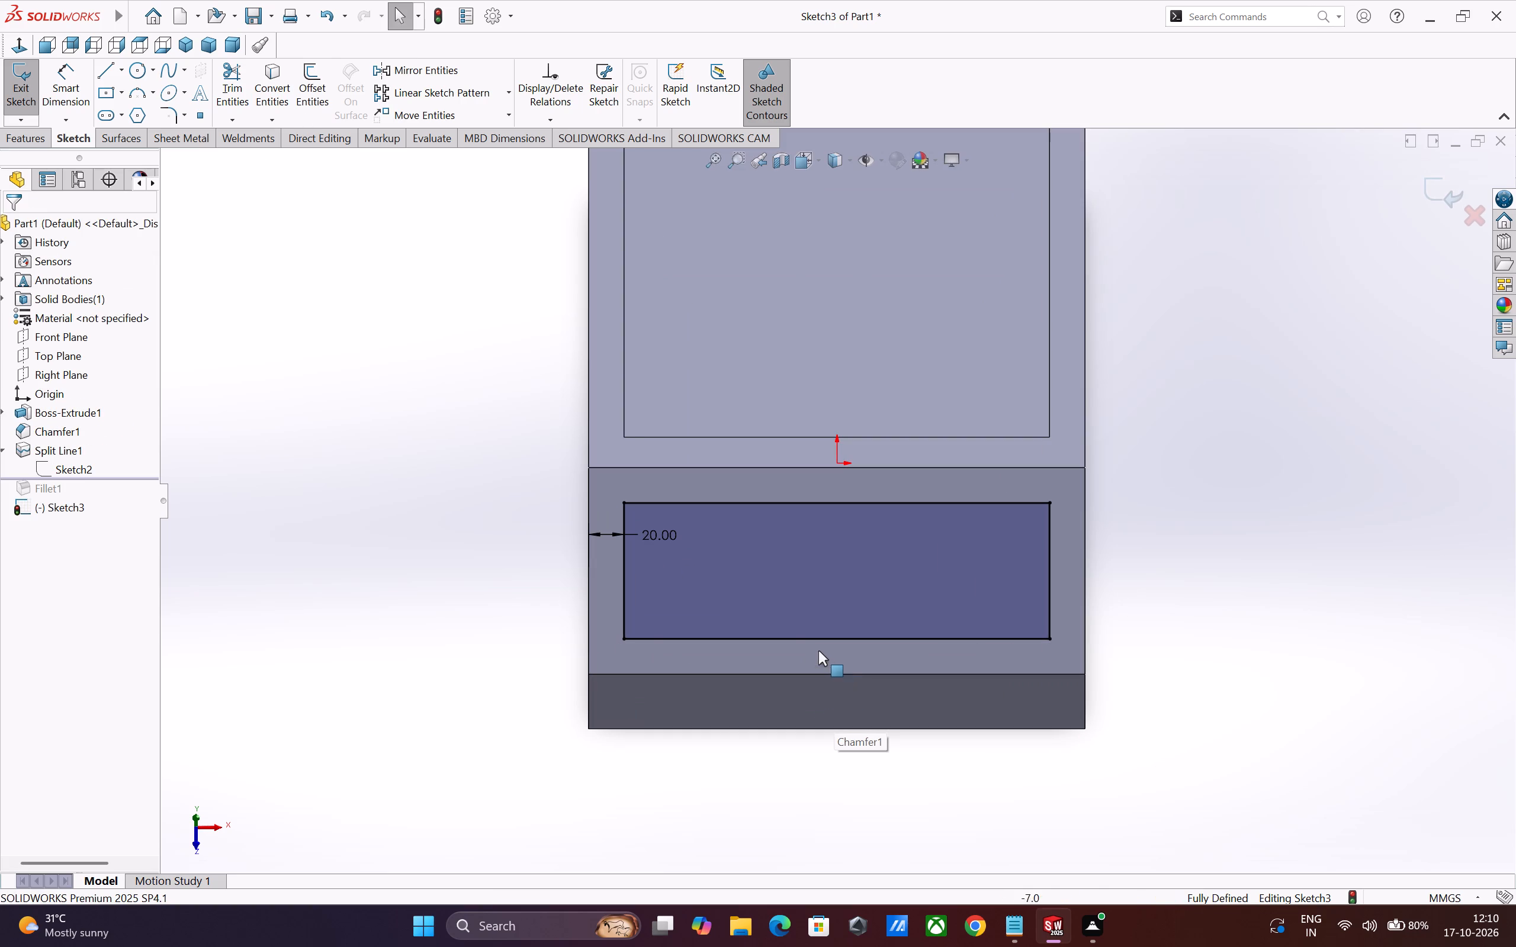
{"action": "left_click", "coordinate": [123, 75]}
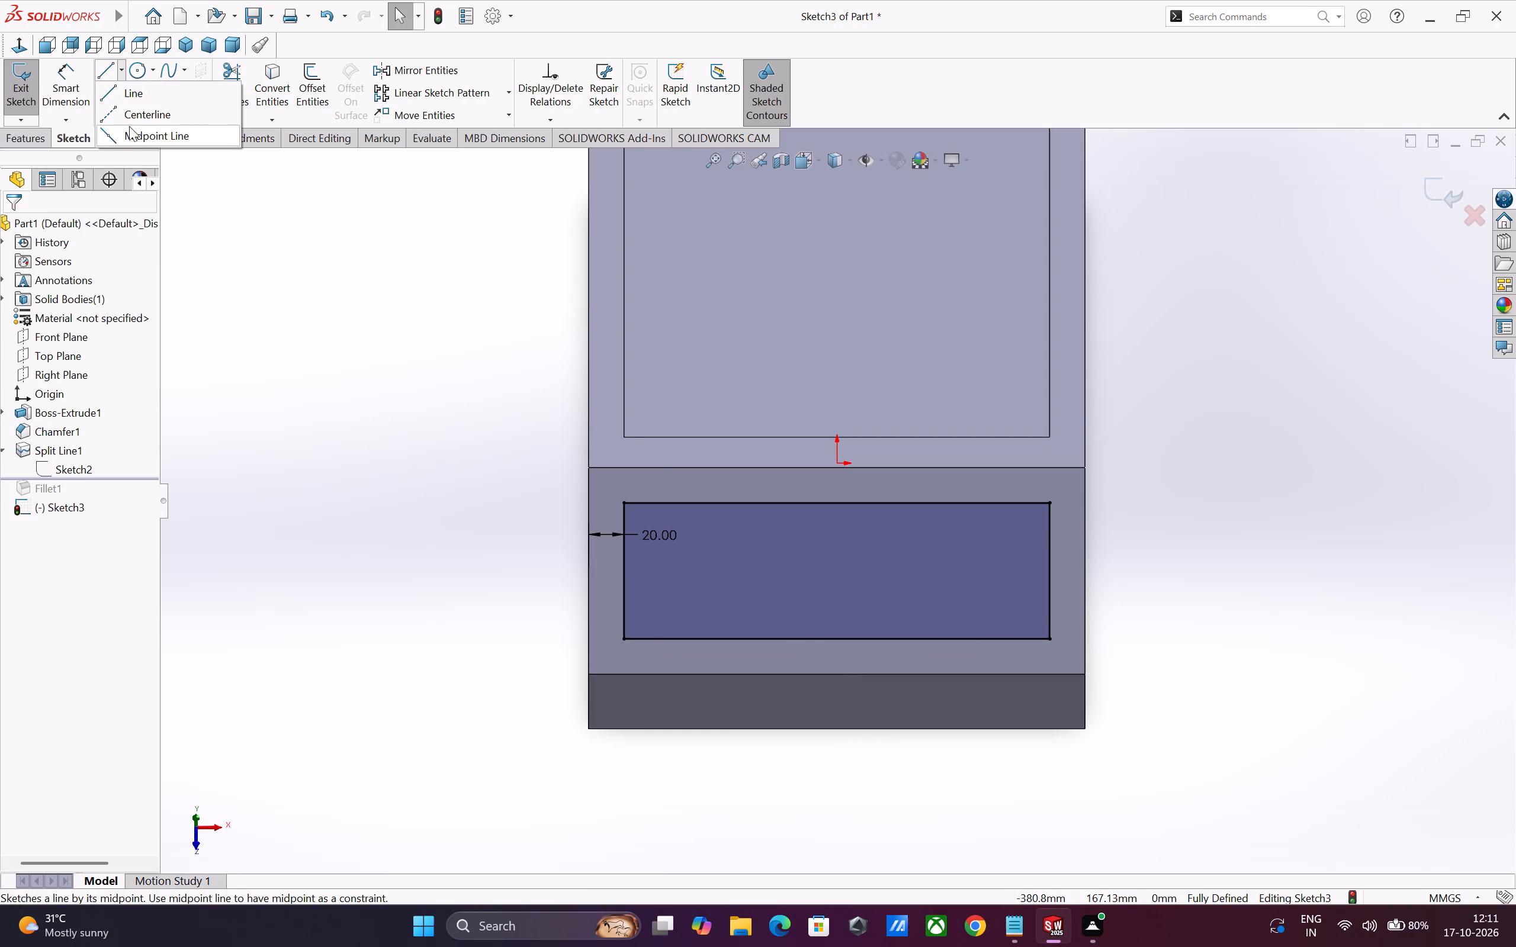
{"action": "left_click", "coordinate": [130, 122]}
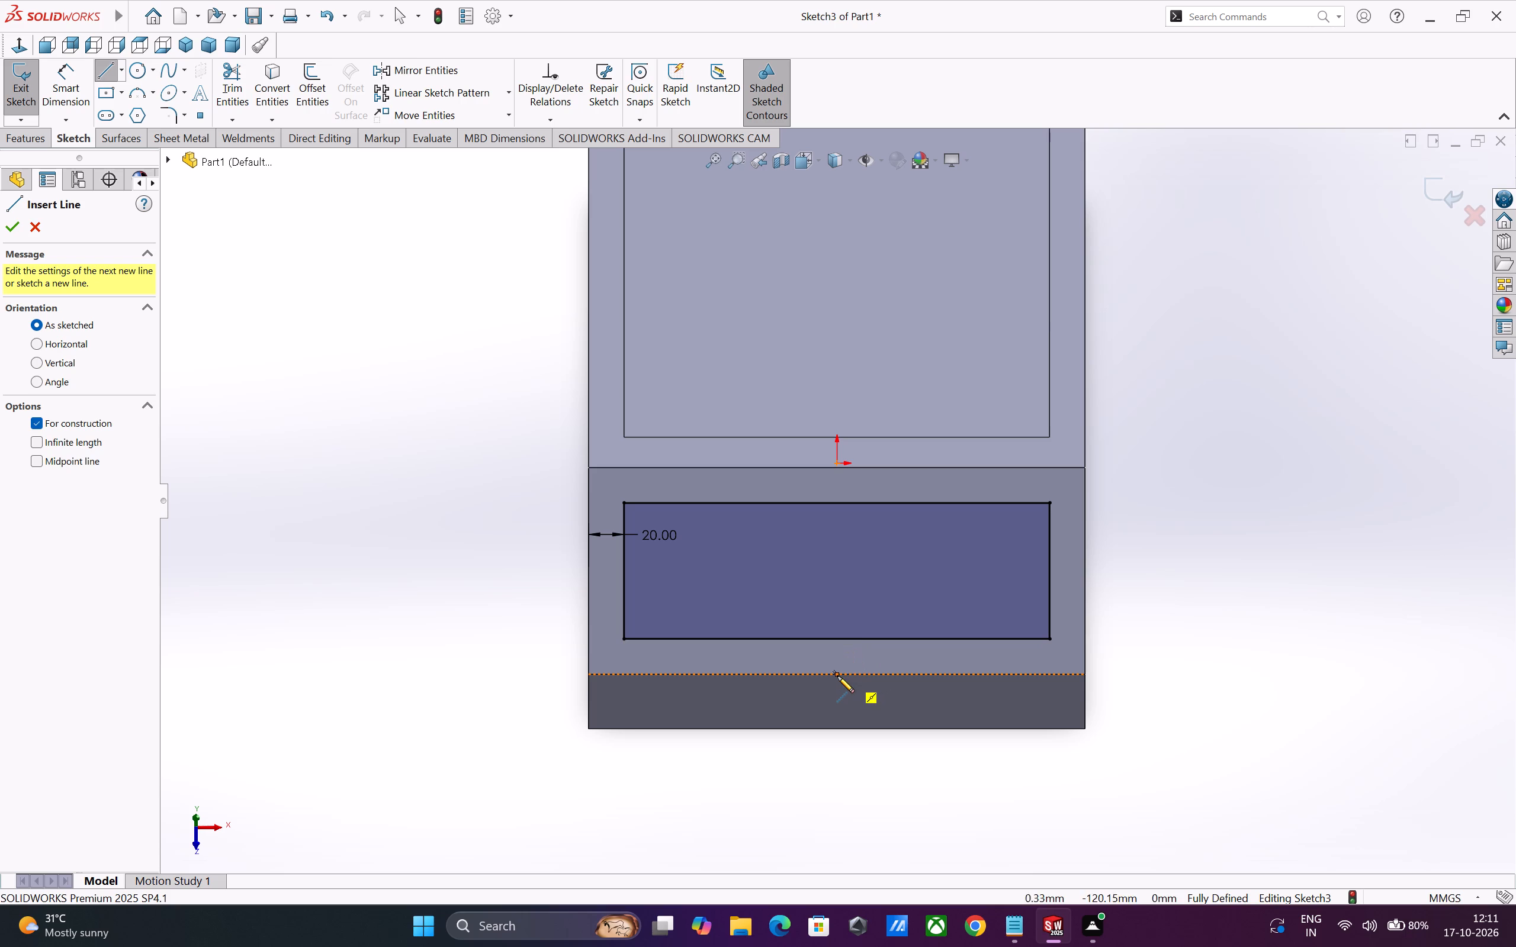
{"action": "left_click", "coordinate": [837, 676]}
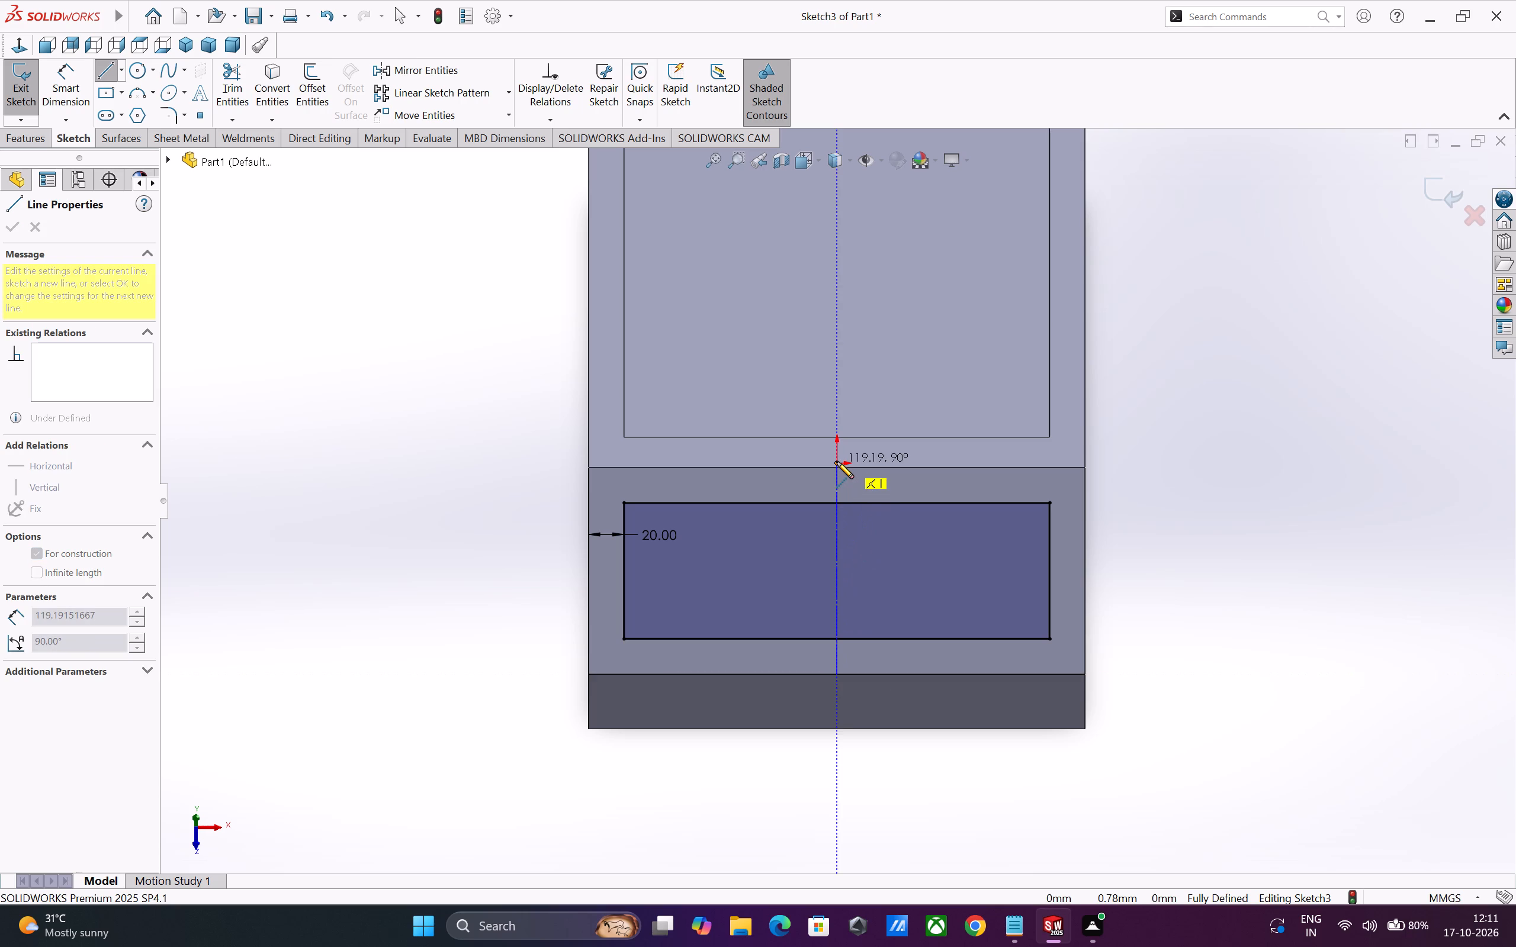
{"action": "left_click", "coordinate": [837, 462]}
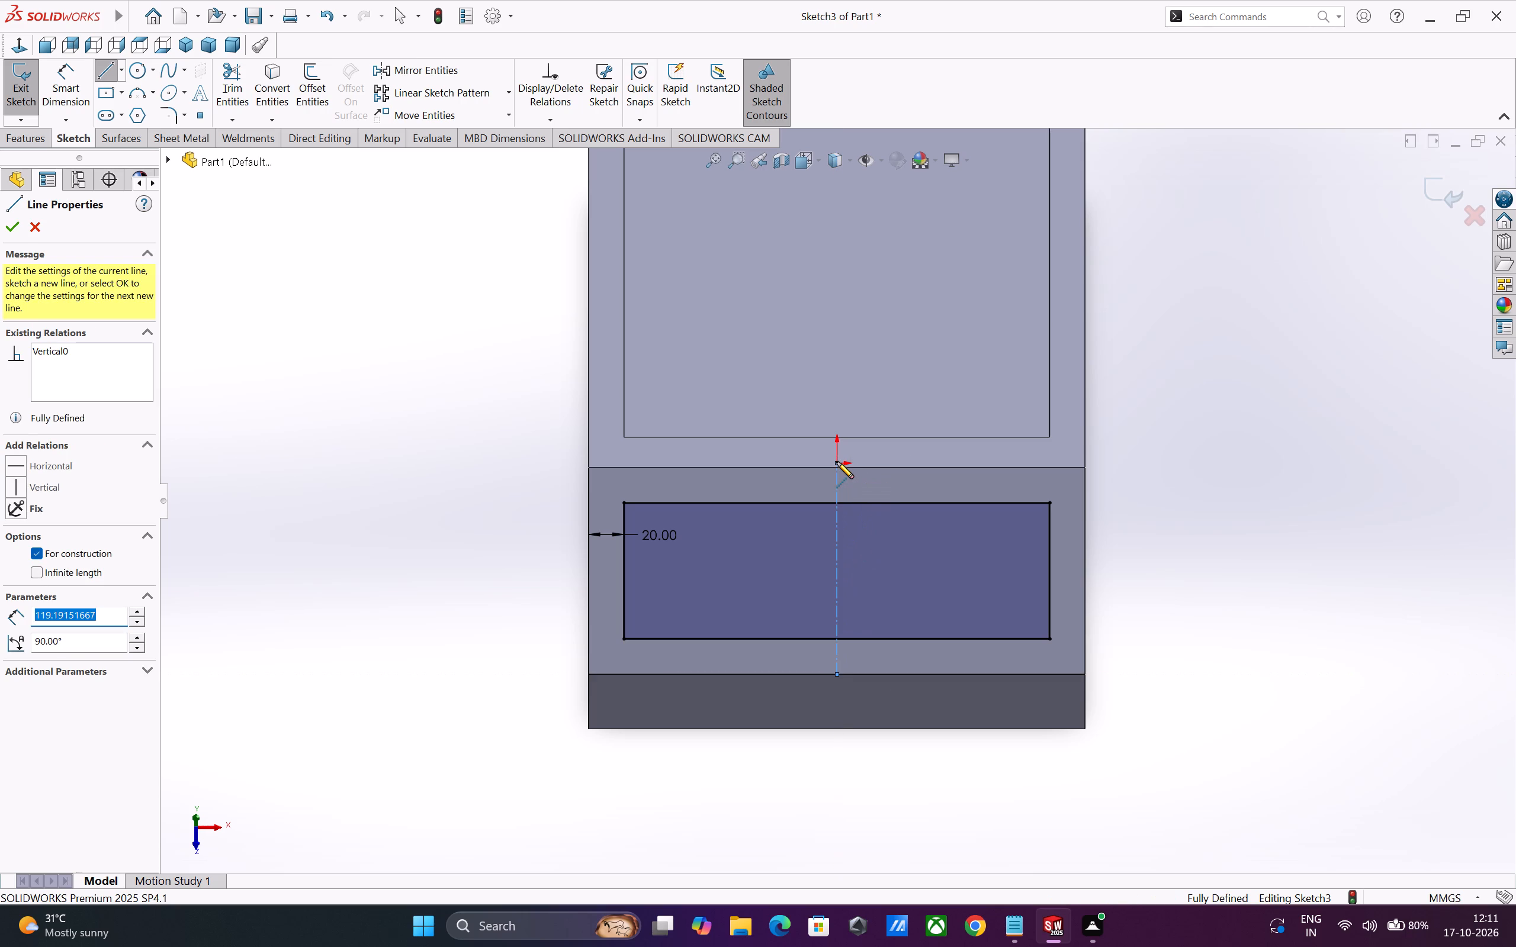
{"action": "key", "text": "Escape"}
{"action": "key", "text": "Escape"}
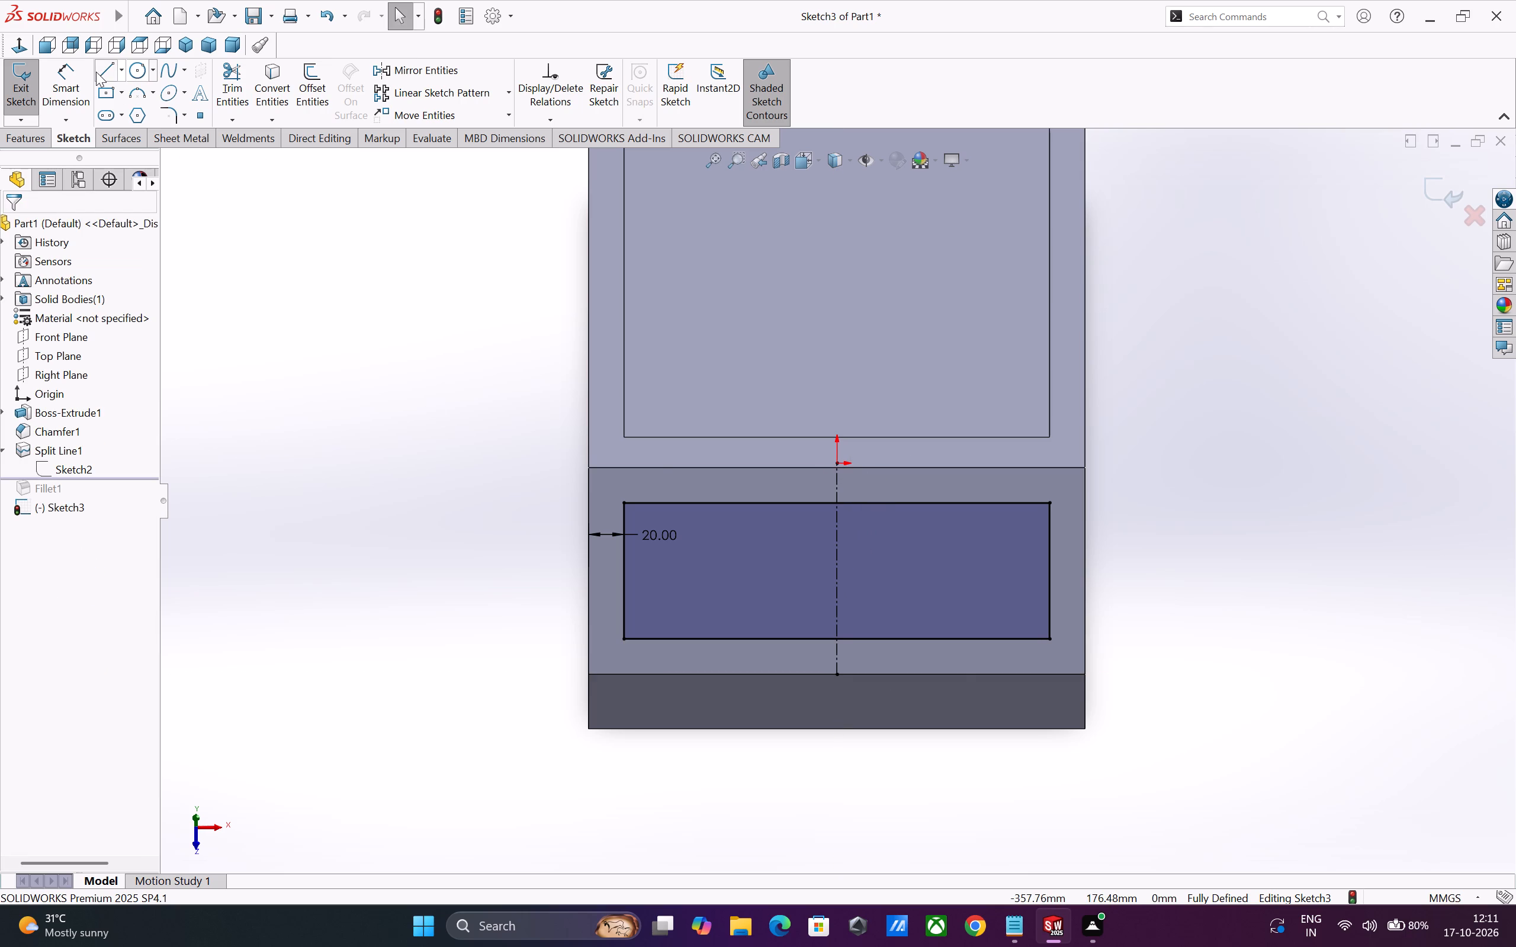
Draw a vertical line across the offset rectangle, from its upper to its lower edge, about 23 mm left of the centerline.
{"action": "left_click", "coordinate": [99, 73]}
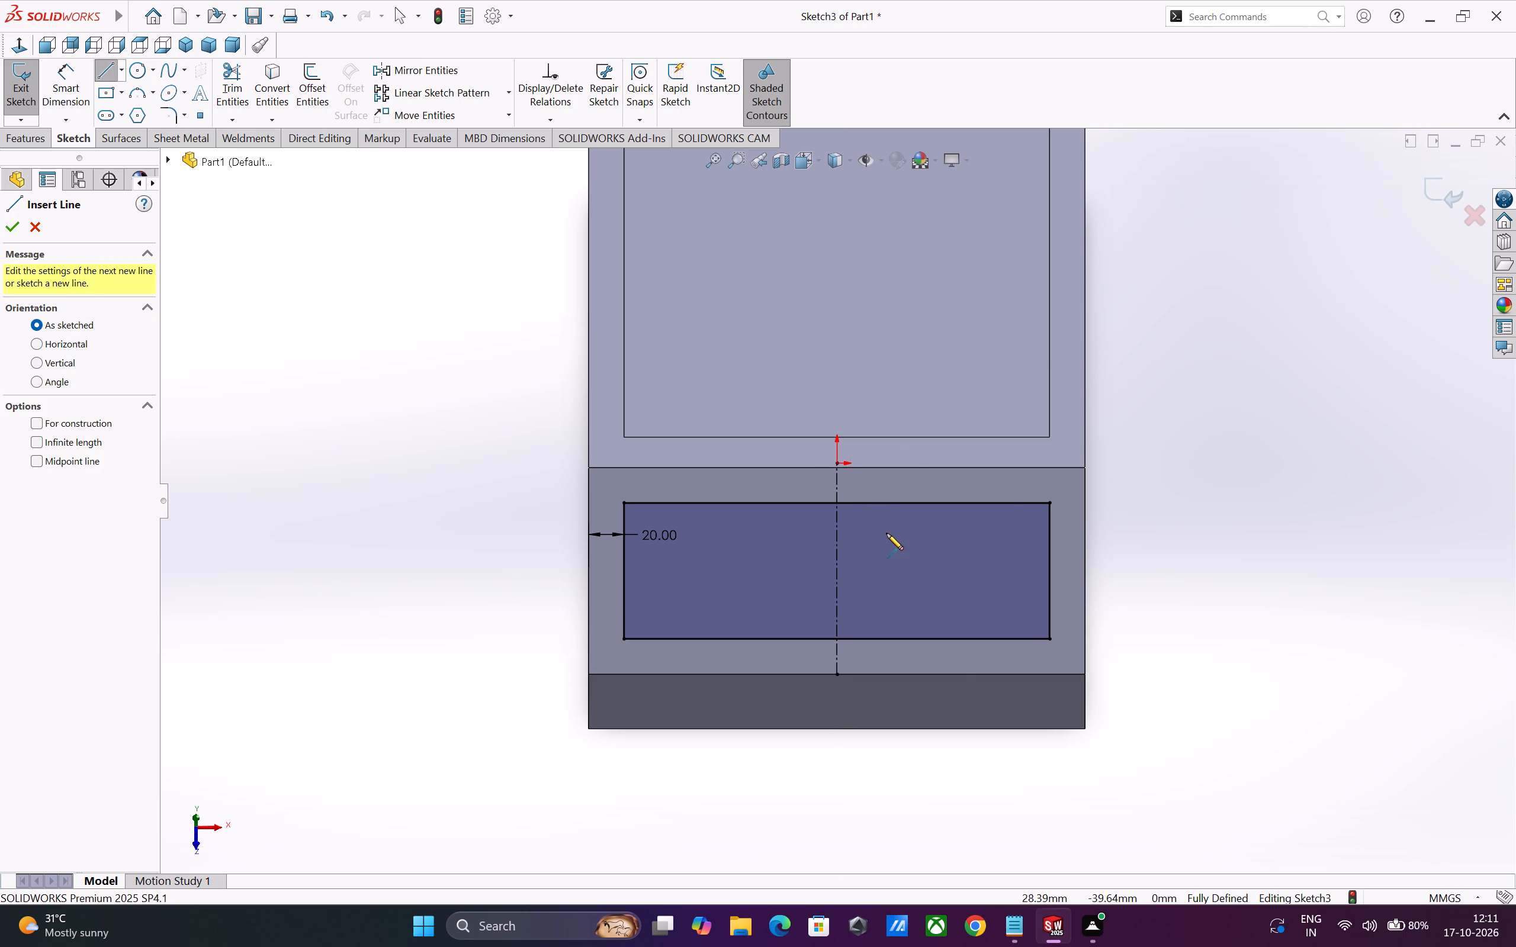
{"action": "left_click", "coordinate": [796, 505]}
{"action": "left_click", "coordinate": [796, 640]}
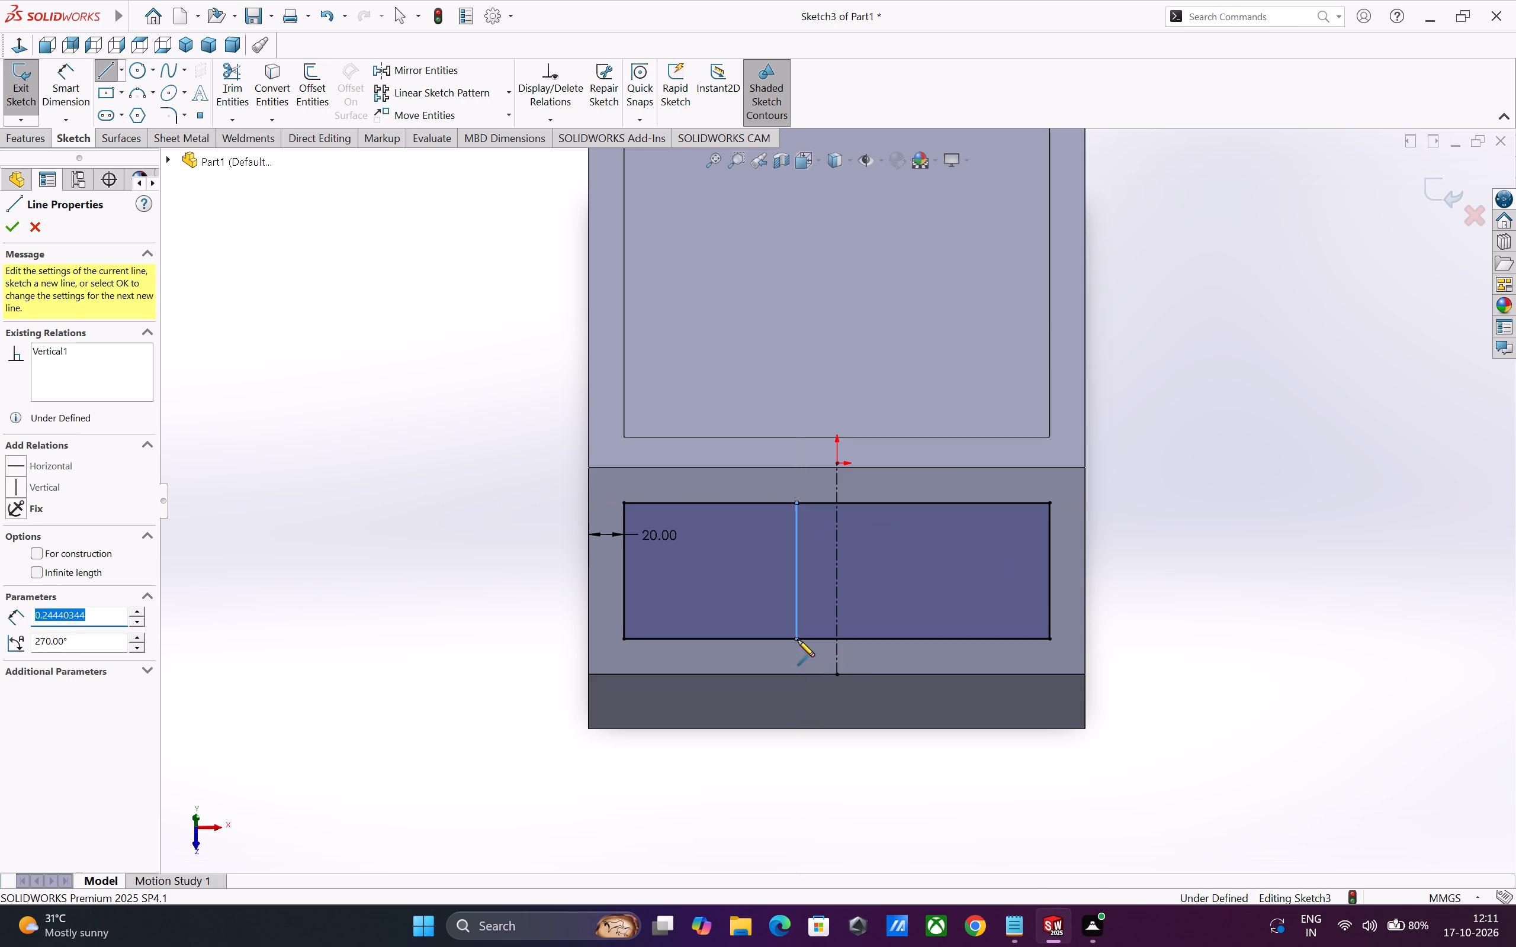
{"action": "key", "text": "Escape"}
Mirror the vertical line about the centerline.
{"action": "left_click", "coordinate": [419, 75]}
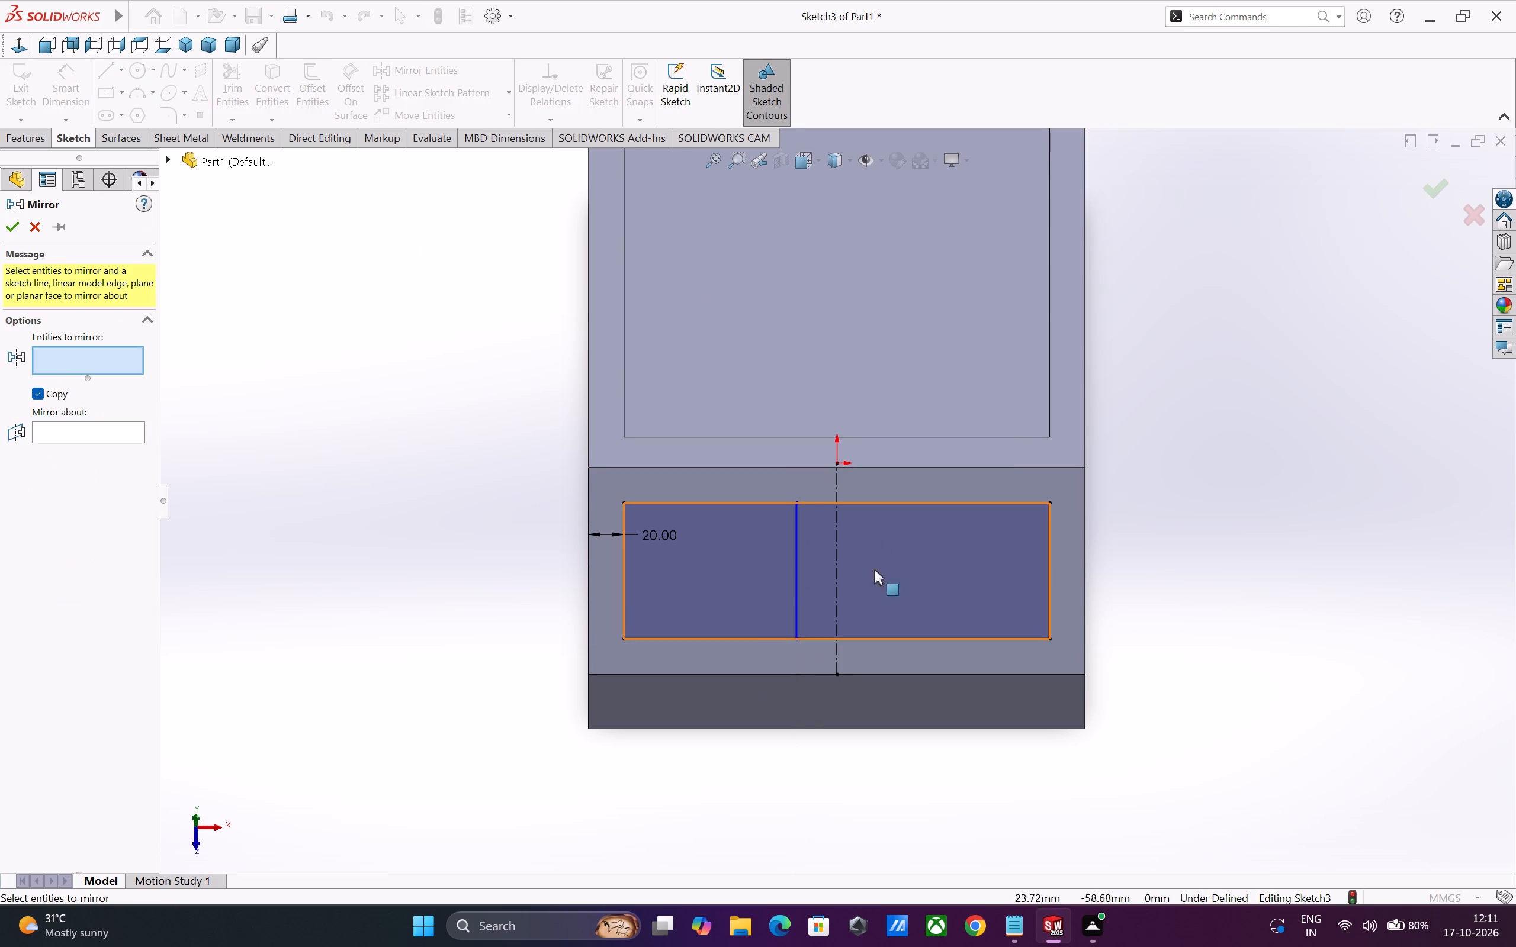
{"action": "left_click", "coordinate": [796, 577]}
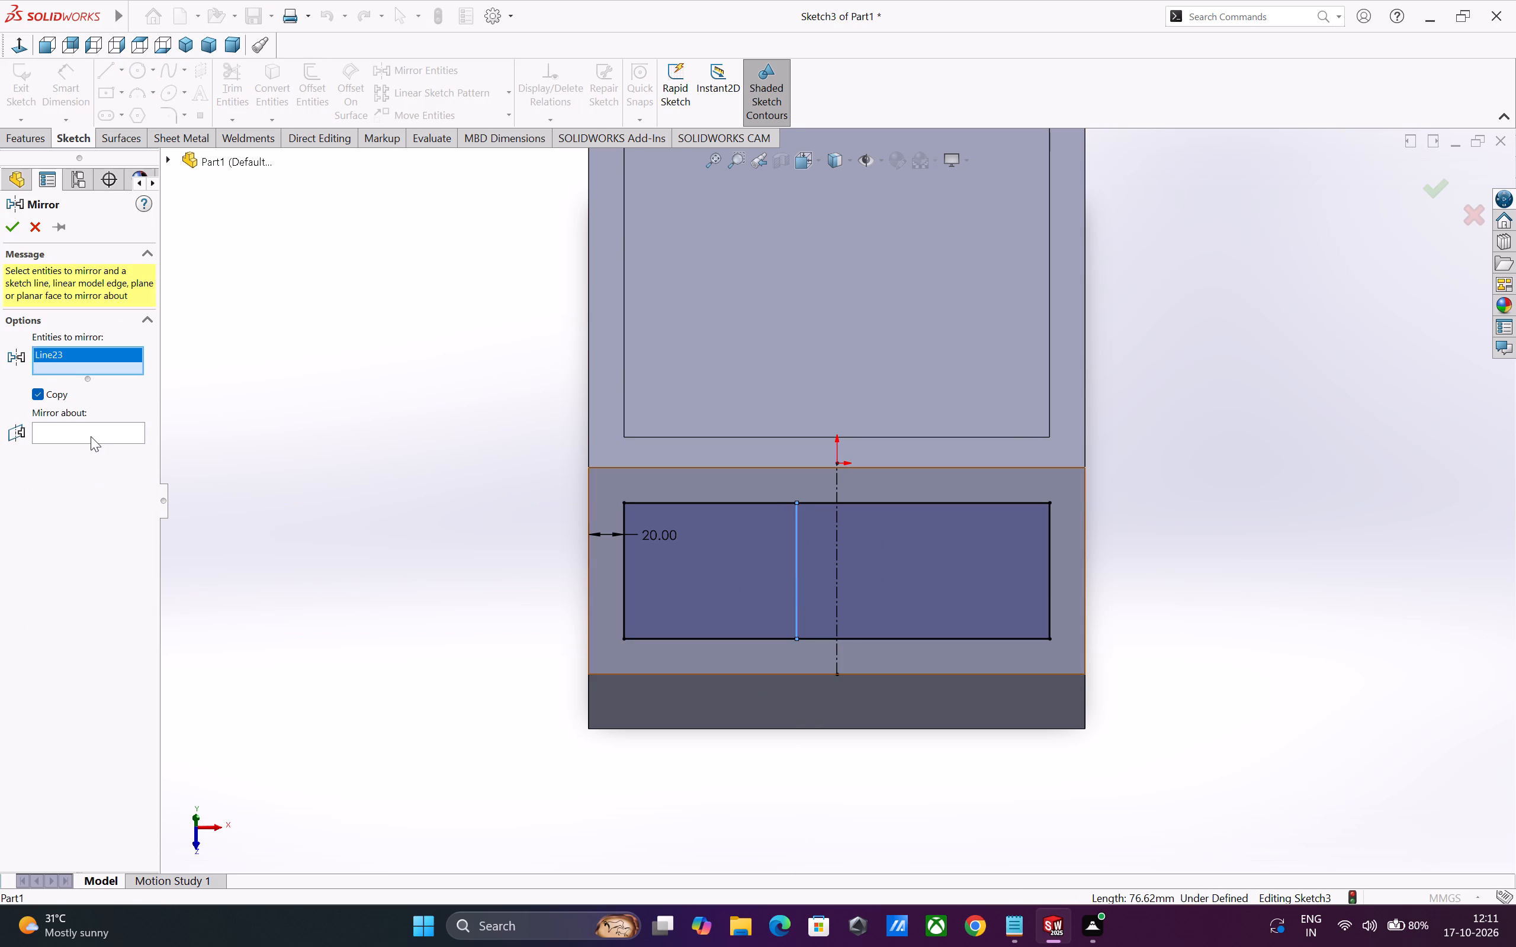
{"action": "left_click", "coordinate": [91, 436]}
{"action": "left_click", "coordinate": [837, 591]}
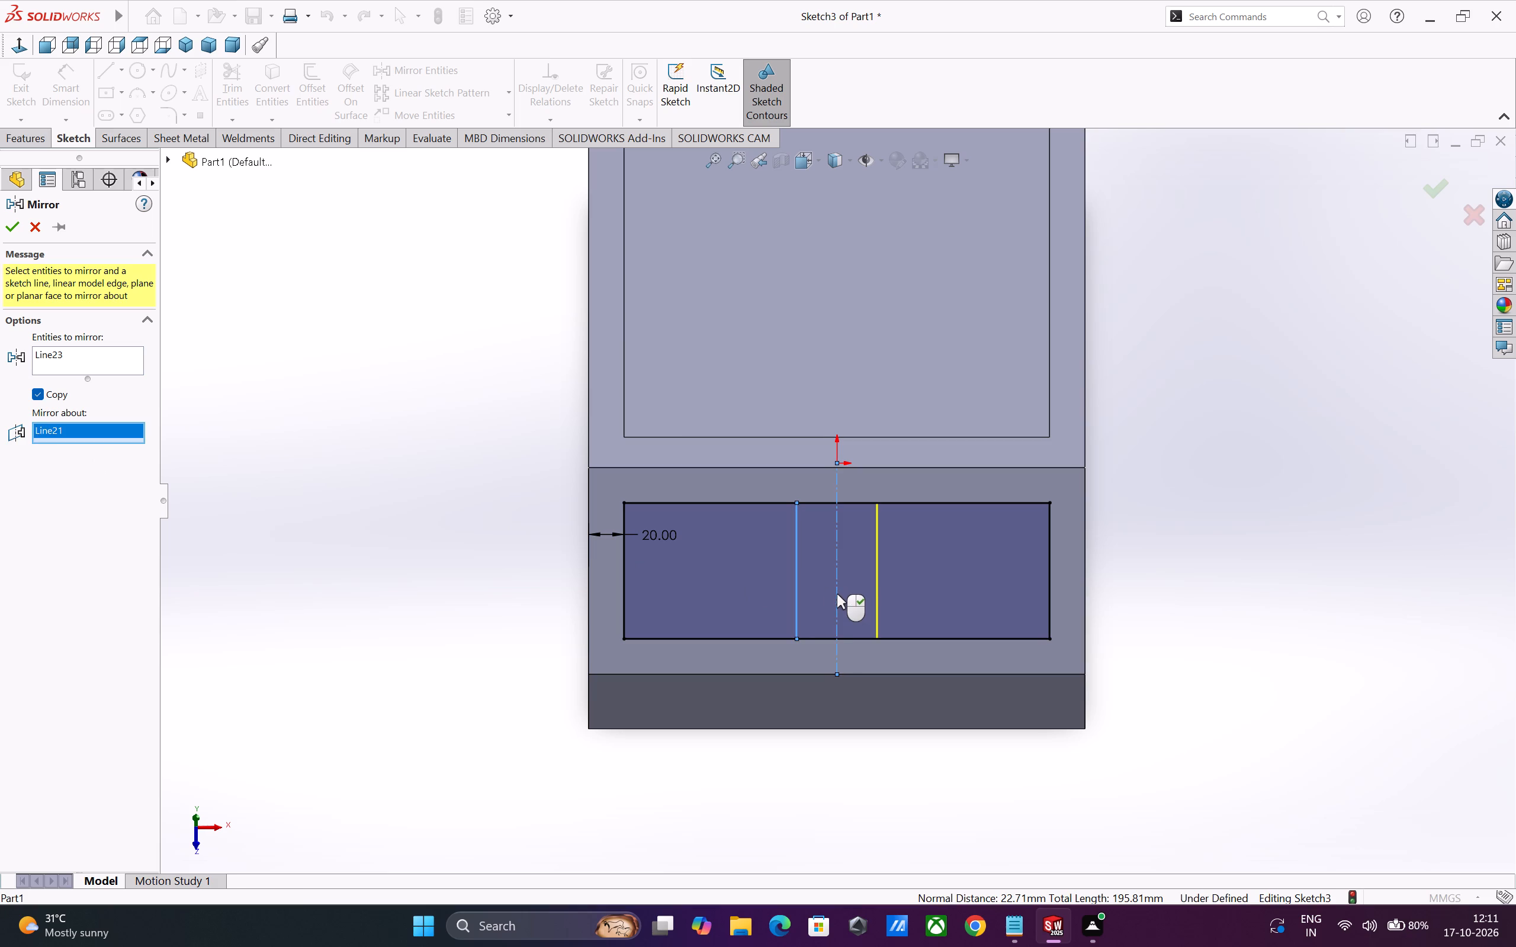
{"action": "right_click", "coordinate": [836, 594]}
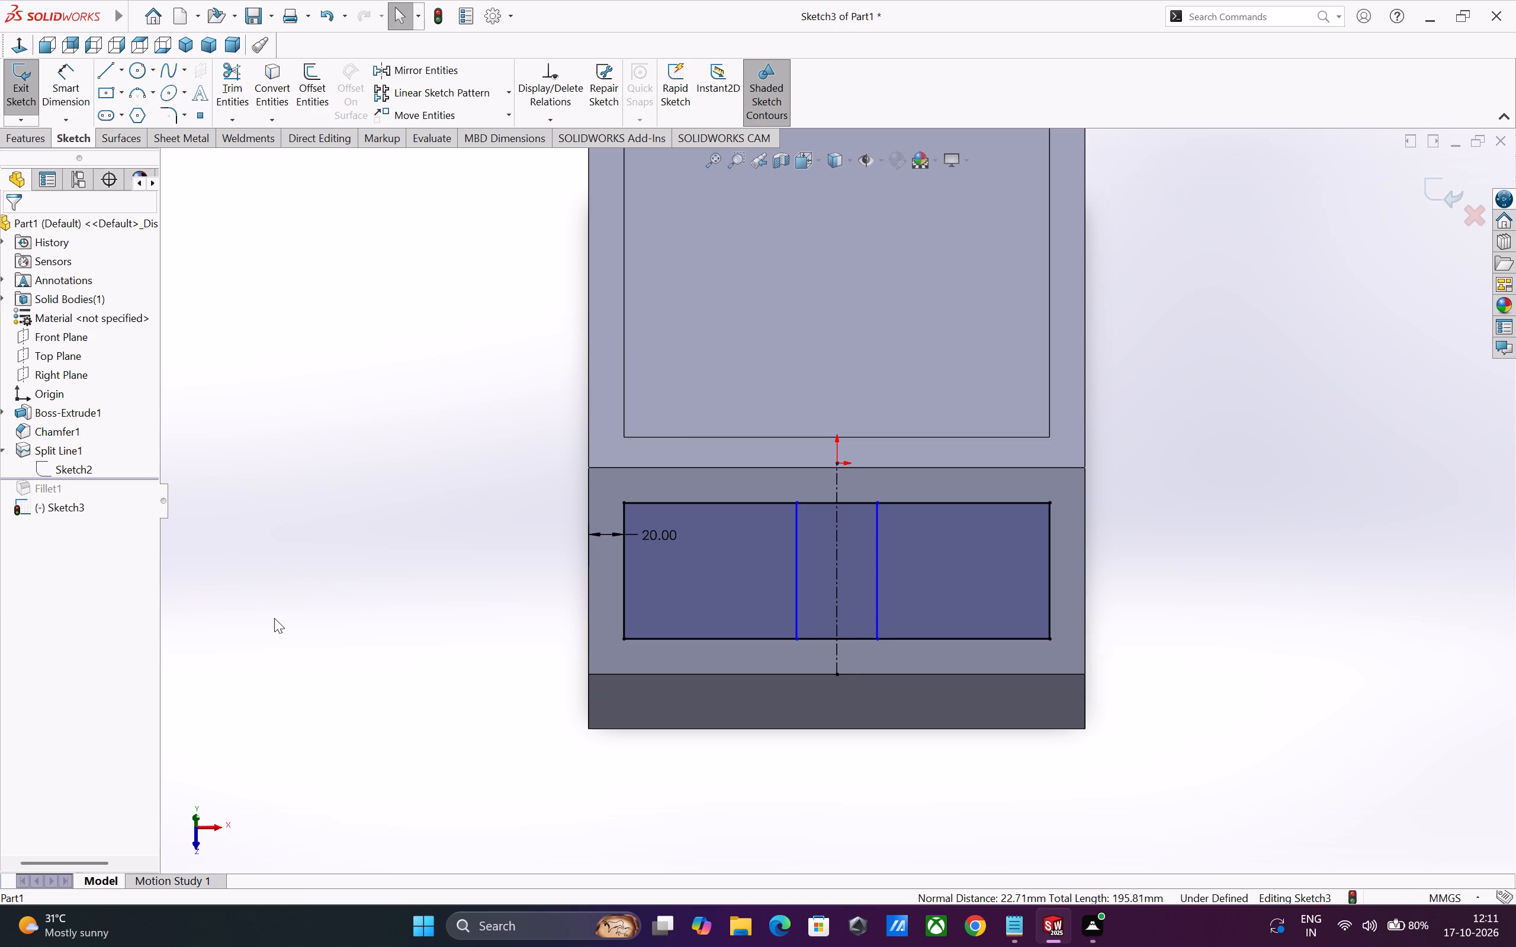
Dimension the spacing between the two mirrored vertical lines as 30 mm.
{"action": "left_click", "coordinate": [57, 80]}
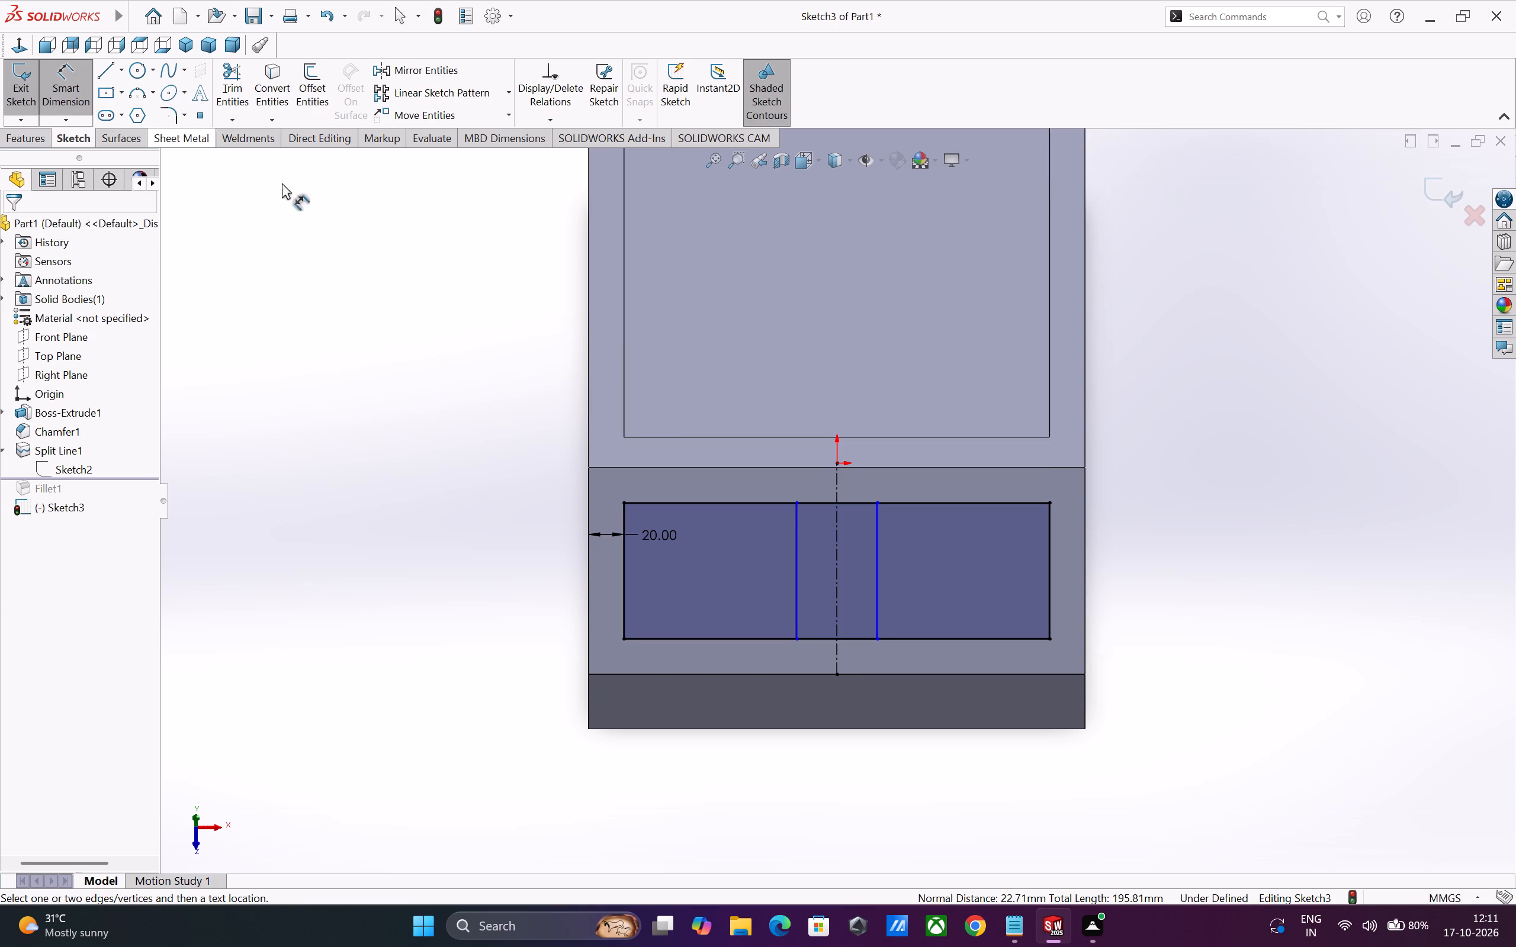
{"action": "left_click", "coordinate": [879, 596]}
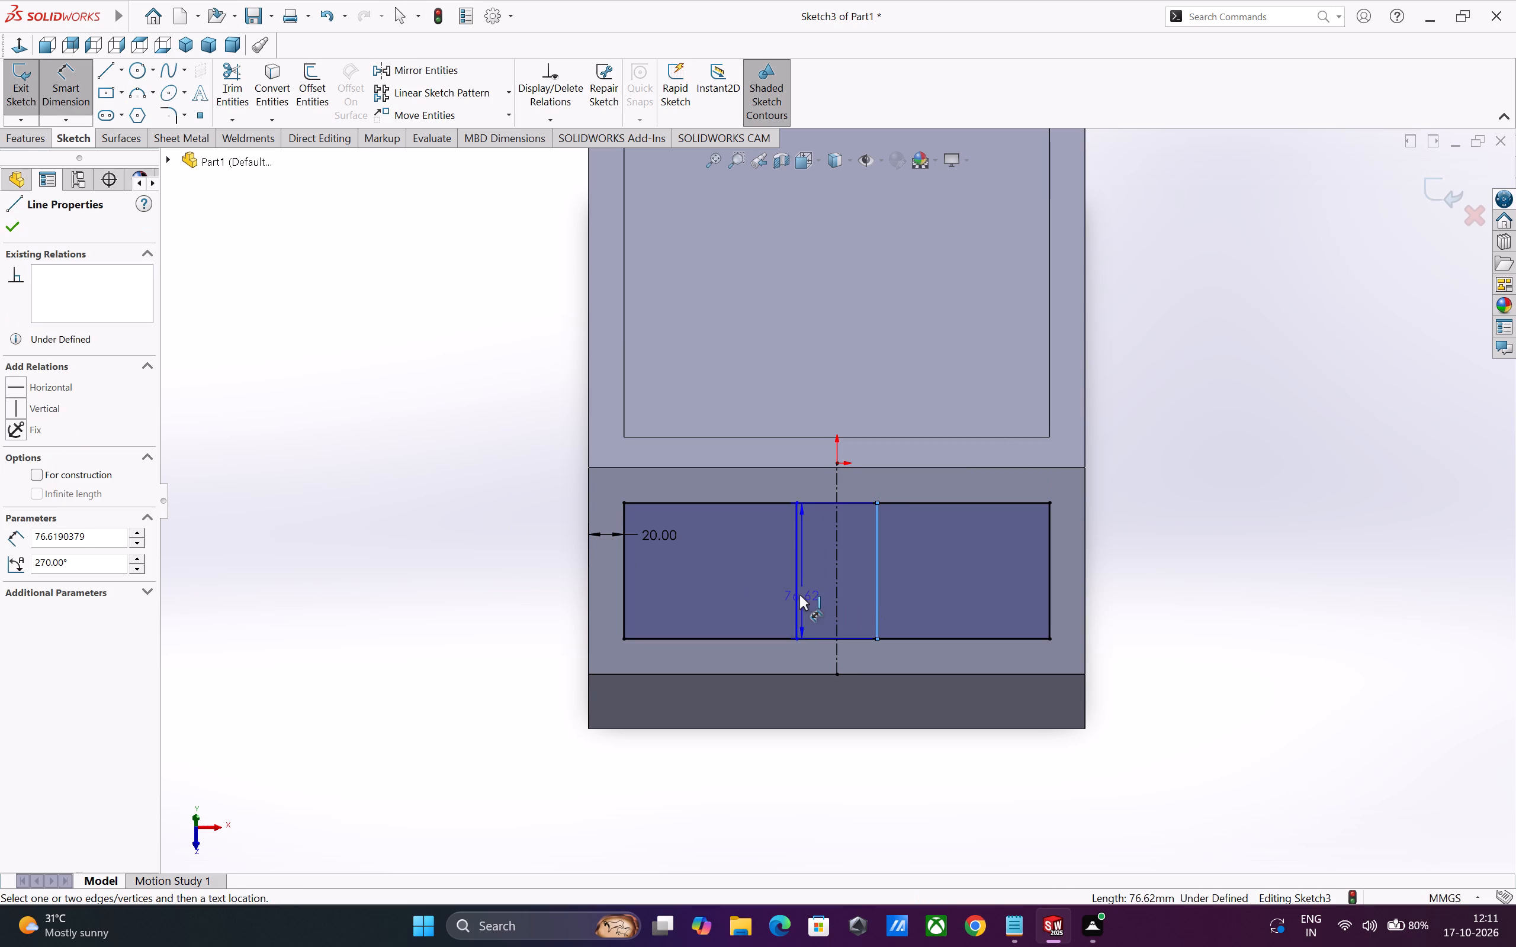
{"action": "left_click", "coordinate": [796, 595]}
{"action": "left_click", "coordinate": [967, 595]}
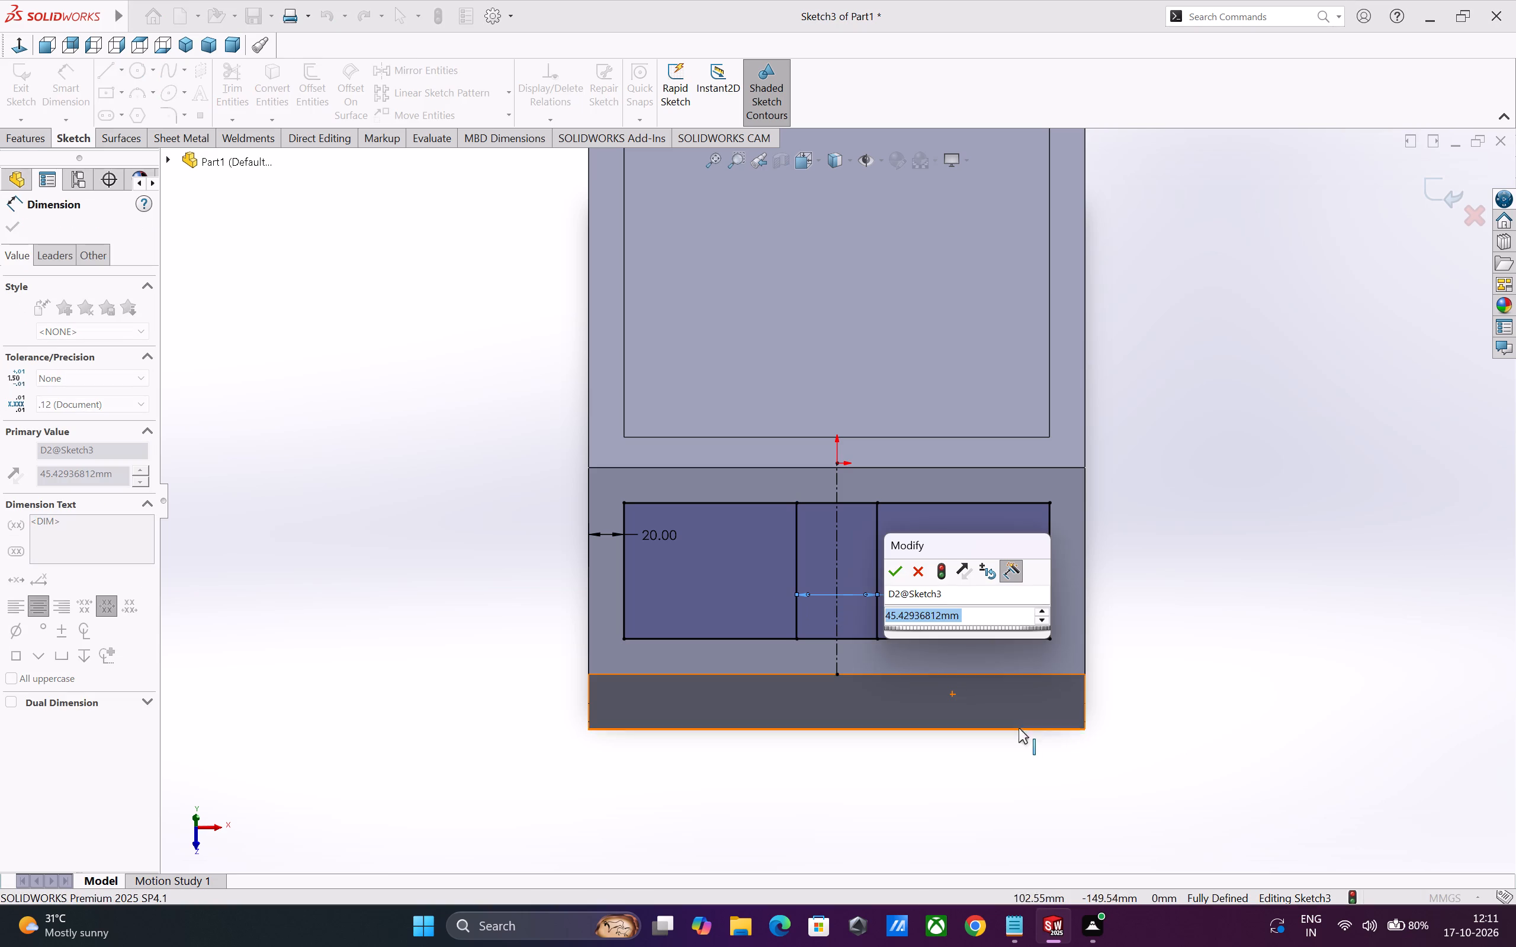
{"action": "type", "text": "30"}
{"action": "key", "text": "Return"}
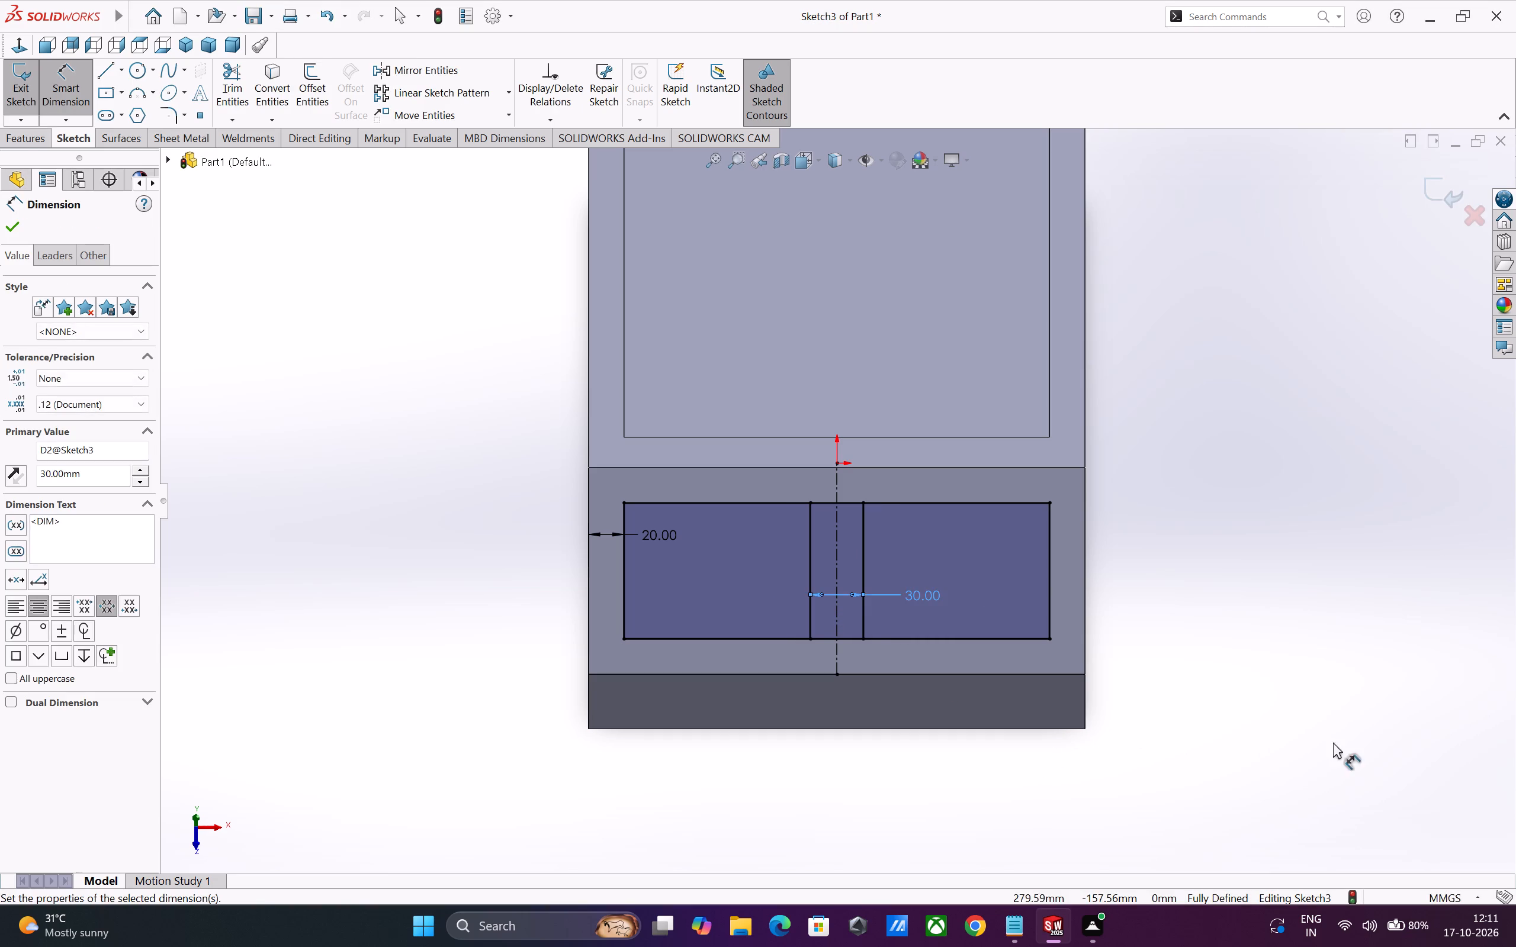
{"action": "left_click_drag", "start_coordinate": [1333, 742], "coordinate": [1319, 739]}
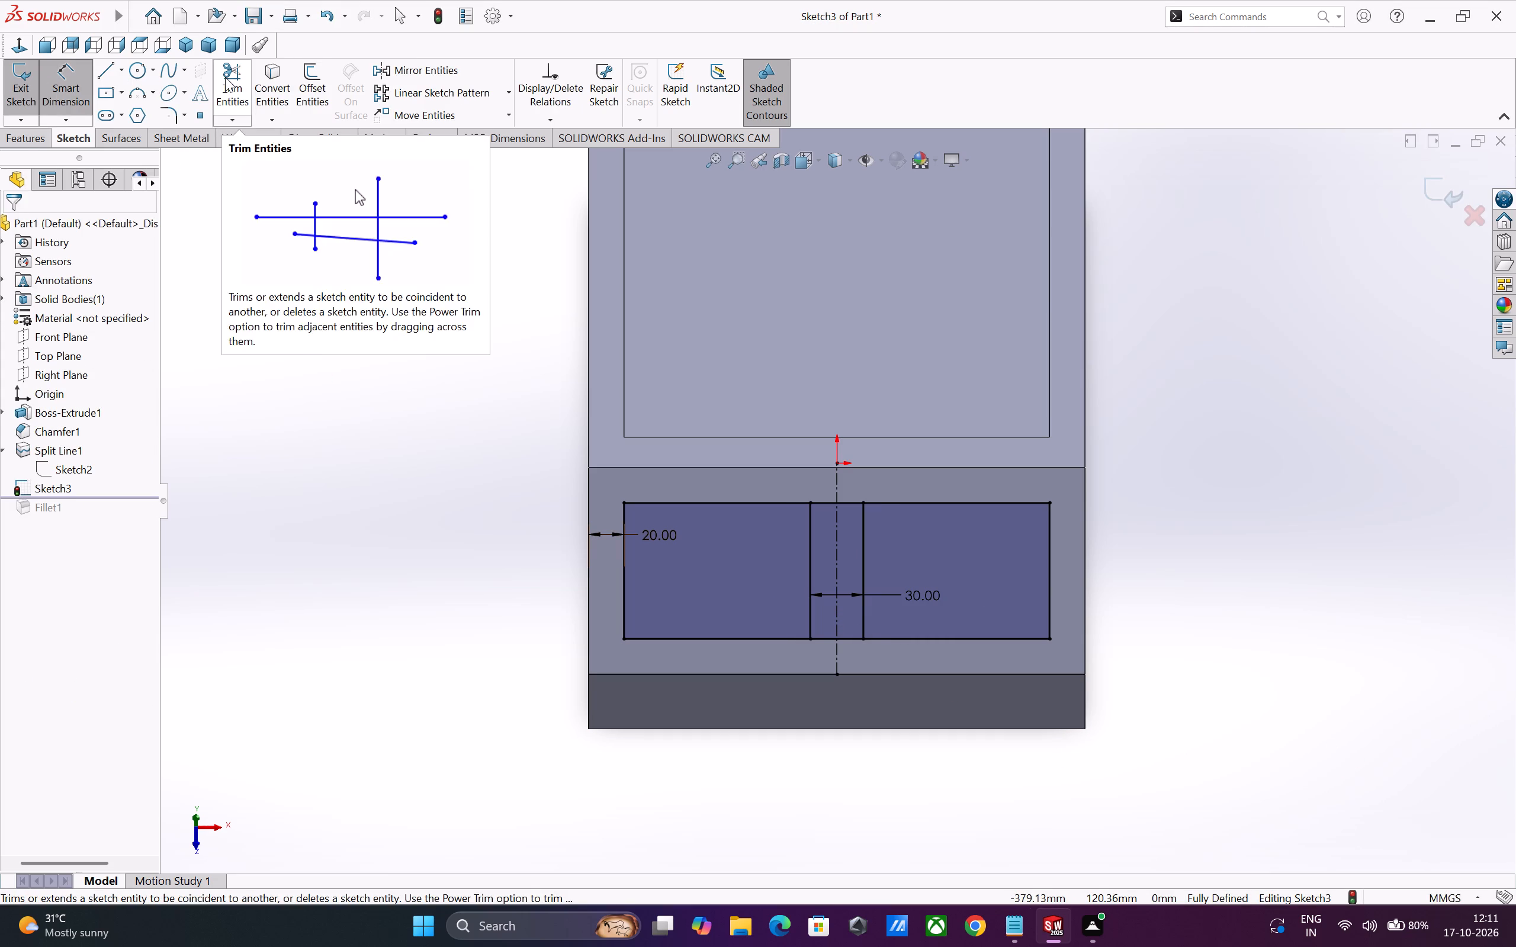
Trim the offset rectangle's upper and lower edges between the two vertical lines, keeping the trimmed segments as construction geometry.
{"action": "left_click", "coordinate": [225, 77]}
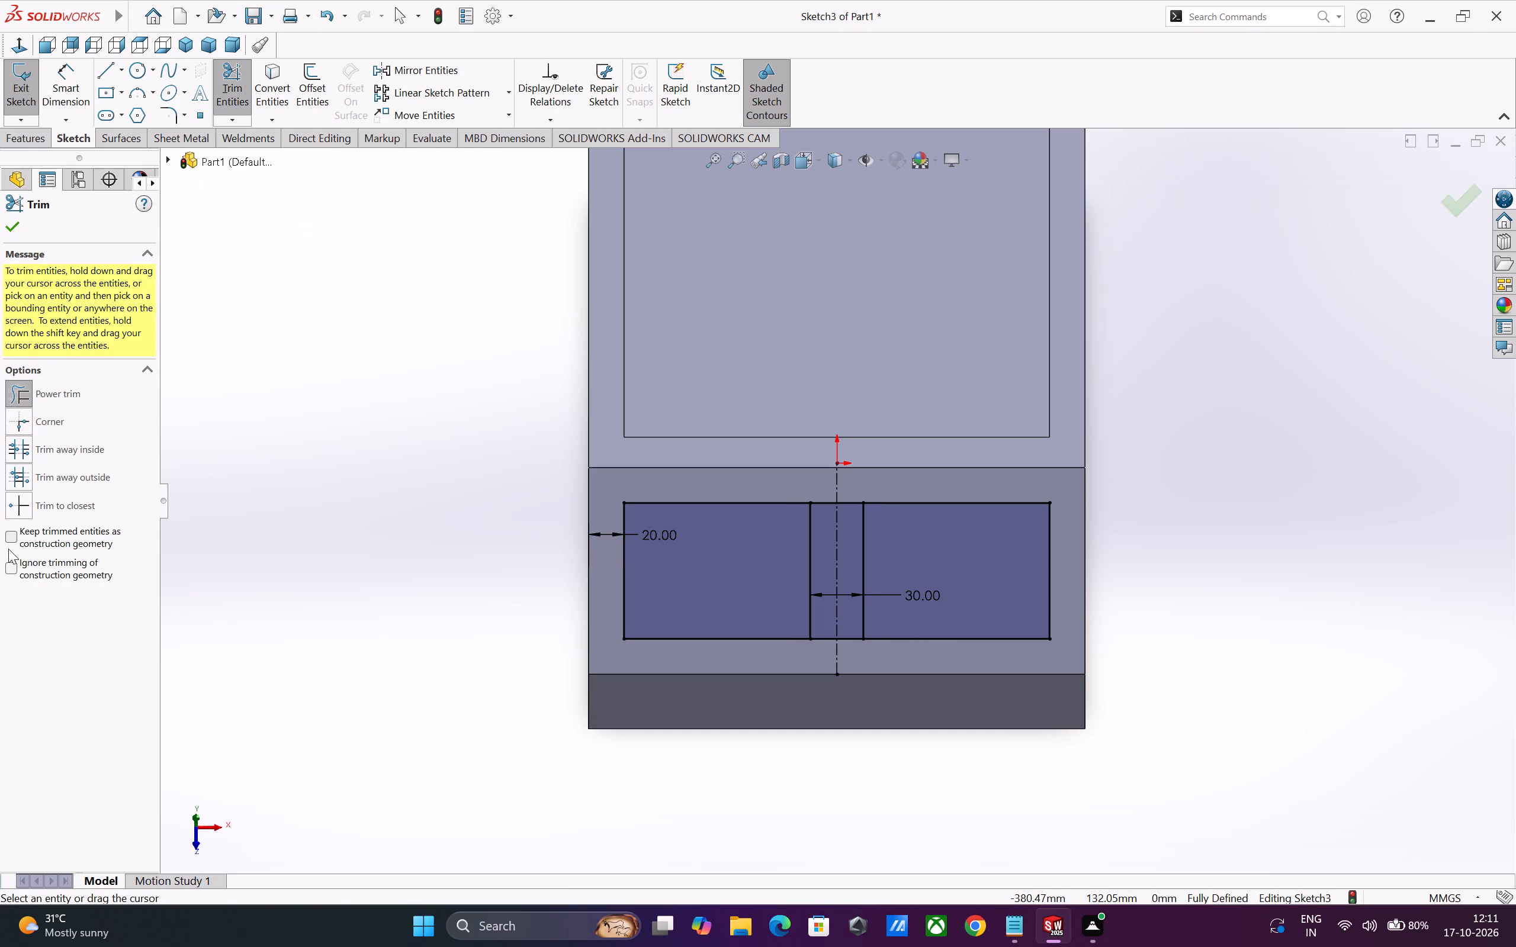
{"action": "left_click", "coordinate": [8, 539]}
{"action": "scroll", "coordinate": [876, 613], "scroll_direction": "up", "scroll_amount": 2}
{"action": "scroll", "coordinate": [846, 516], "scroll_direction": "down", "scroll_amount": 2}
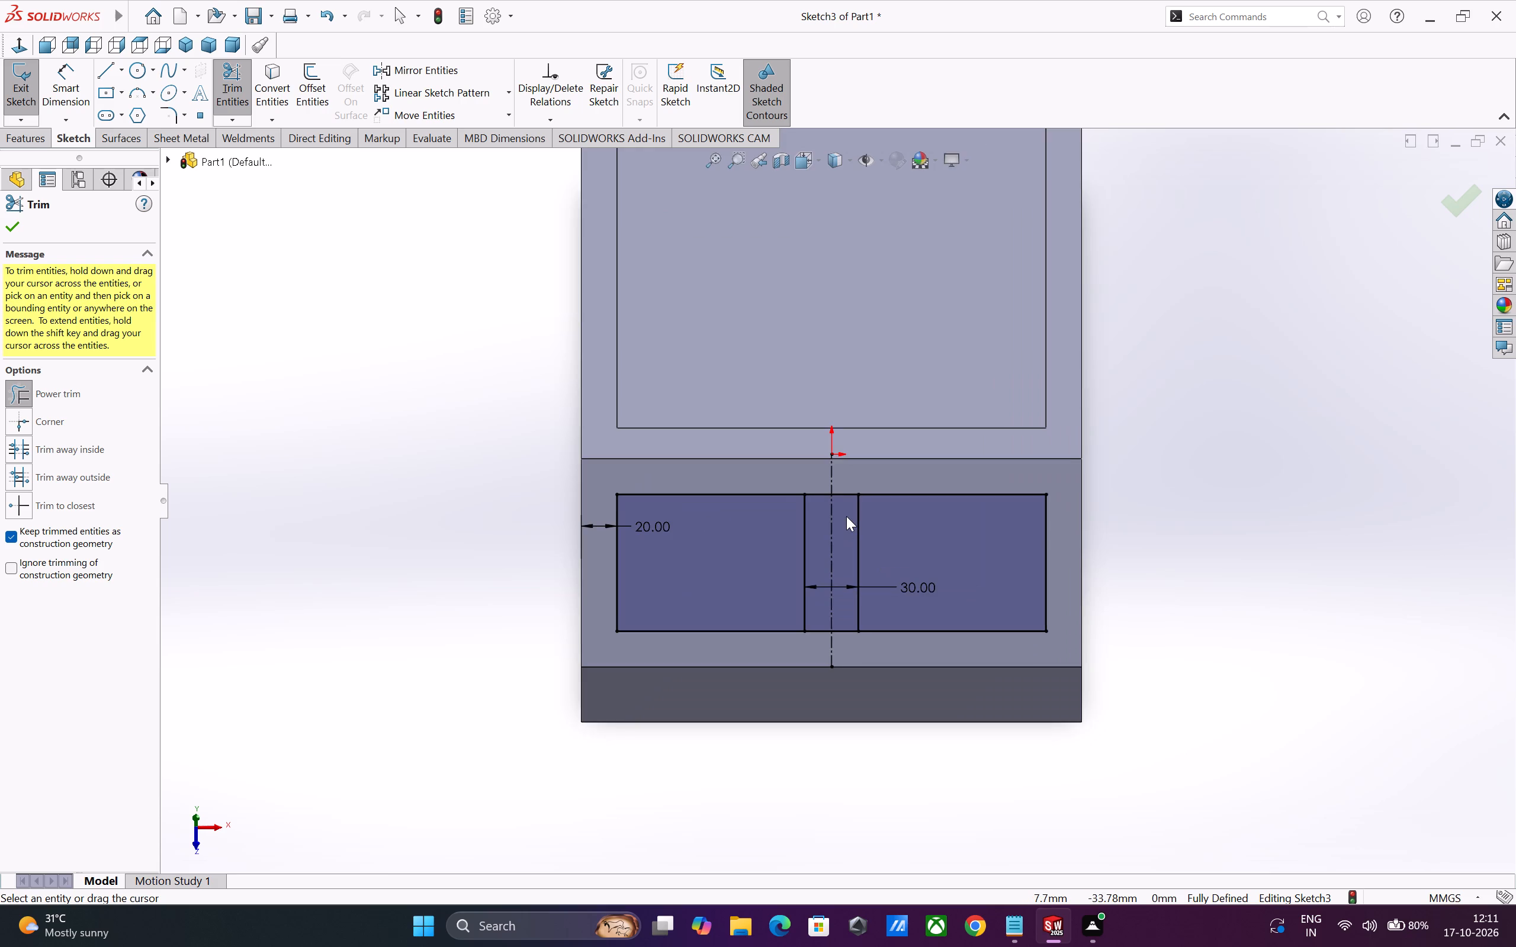
{"action": "scroll", "coordinate": [846, 516], "scroll_direction": "down", "scroll_amount": 1}
{"action": "left_click_drag", "start_coordinate": [807, 449], "coordinate": [813, 504]}
{"action": "left_click_drag", "start_coordinate": [840, 523], "coordinate": [840, 477]}
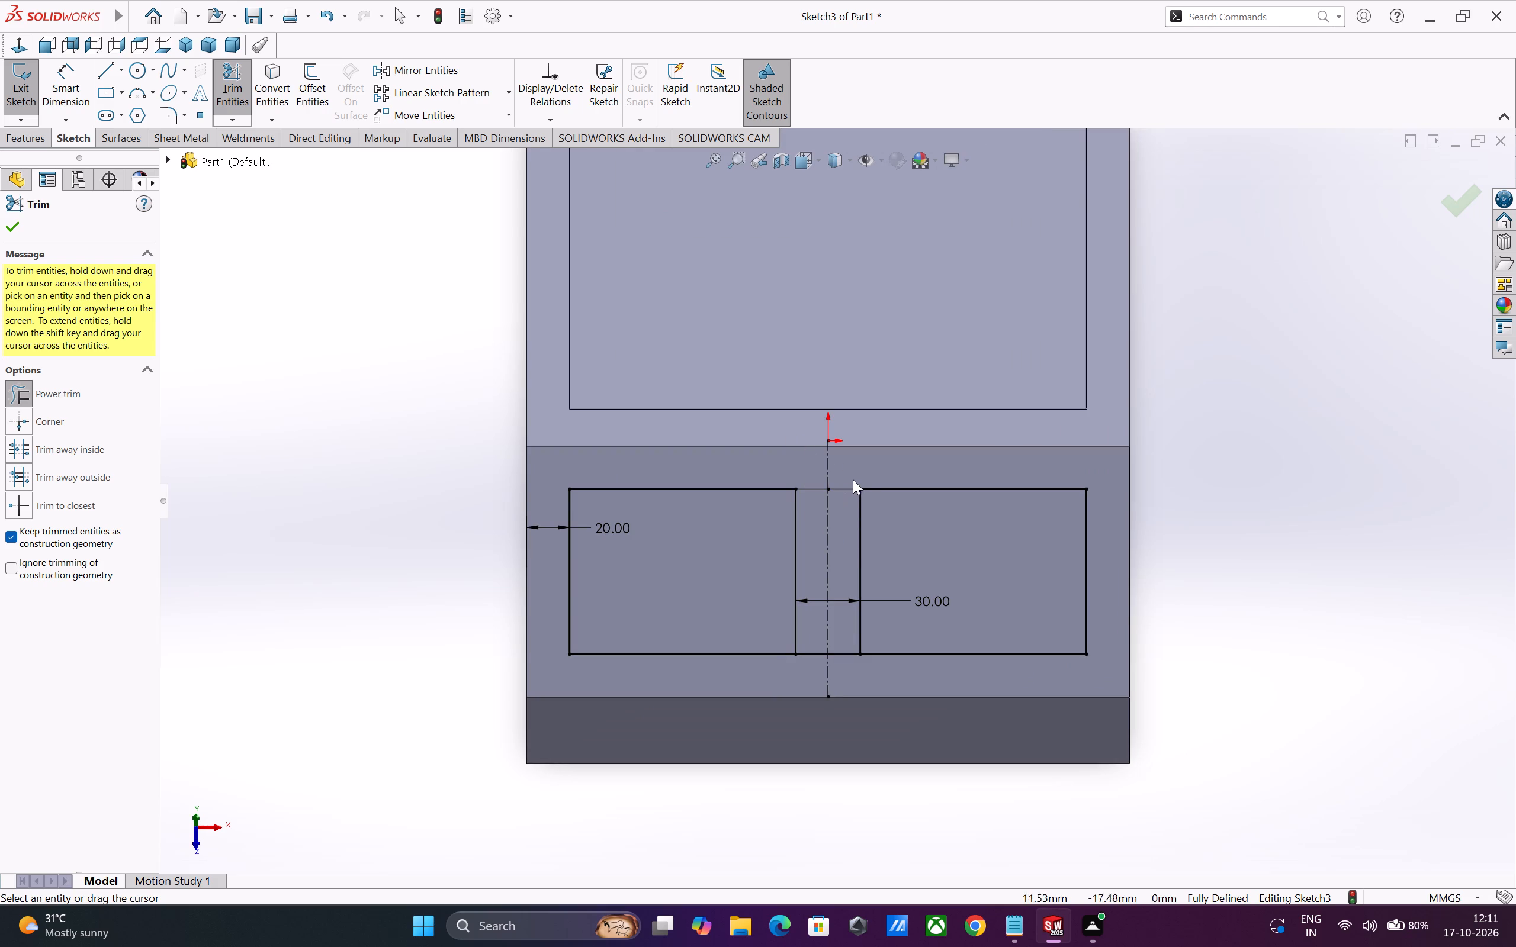
{"action": "left_click_drag", "start_coordinate": [821, 625], "coordinate": [814, 676]}
{"action": "left_click_drag", "start_coordinate": [841, 677], "coordinate": [843, 656]}
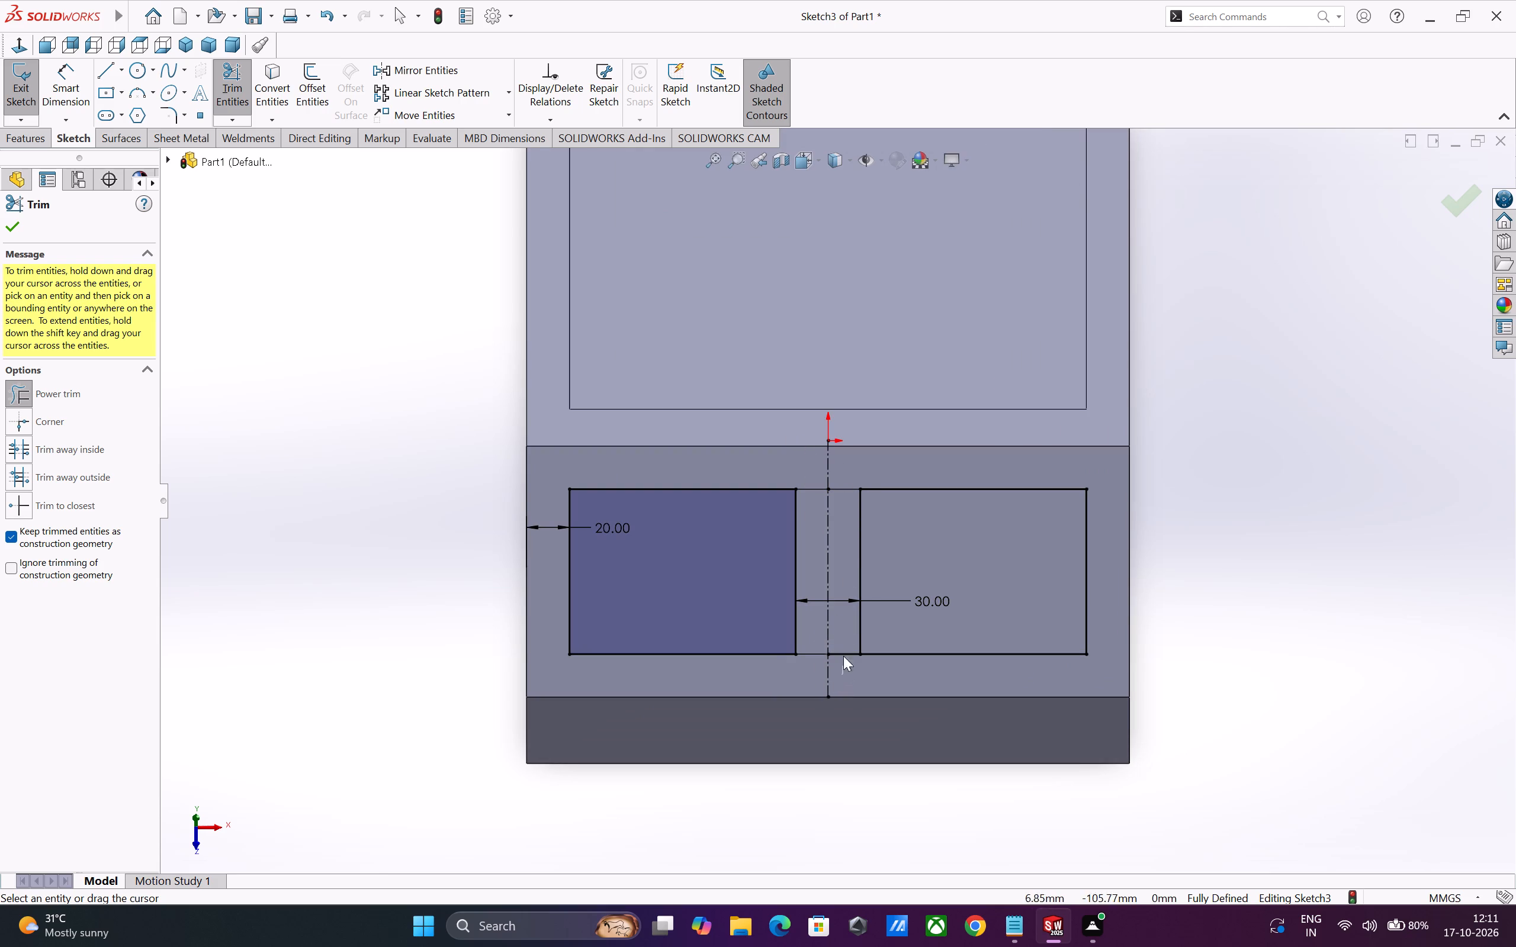
{"action": "left_click_drag", "start_coordinate": [843, 656], "coordinate": [843, 634]}
{"action": "left_click", "coordinate": [1245, 634]}
{"action": "scroll", "coordinate": [996, 655], "scroll_direction": "up", "scroll_amount": 2}
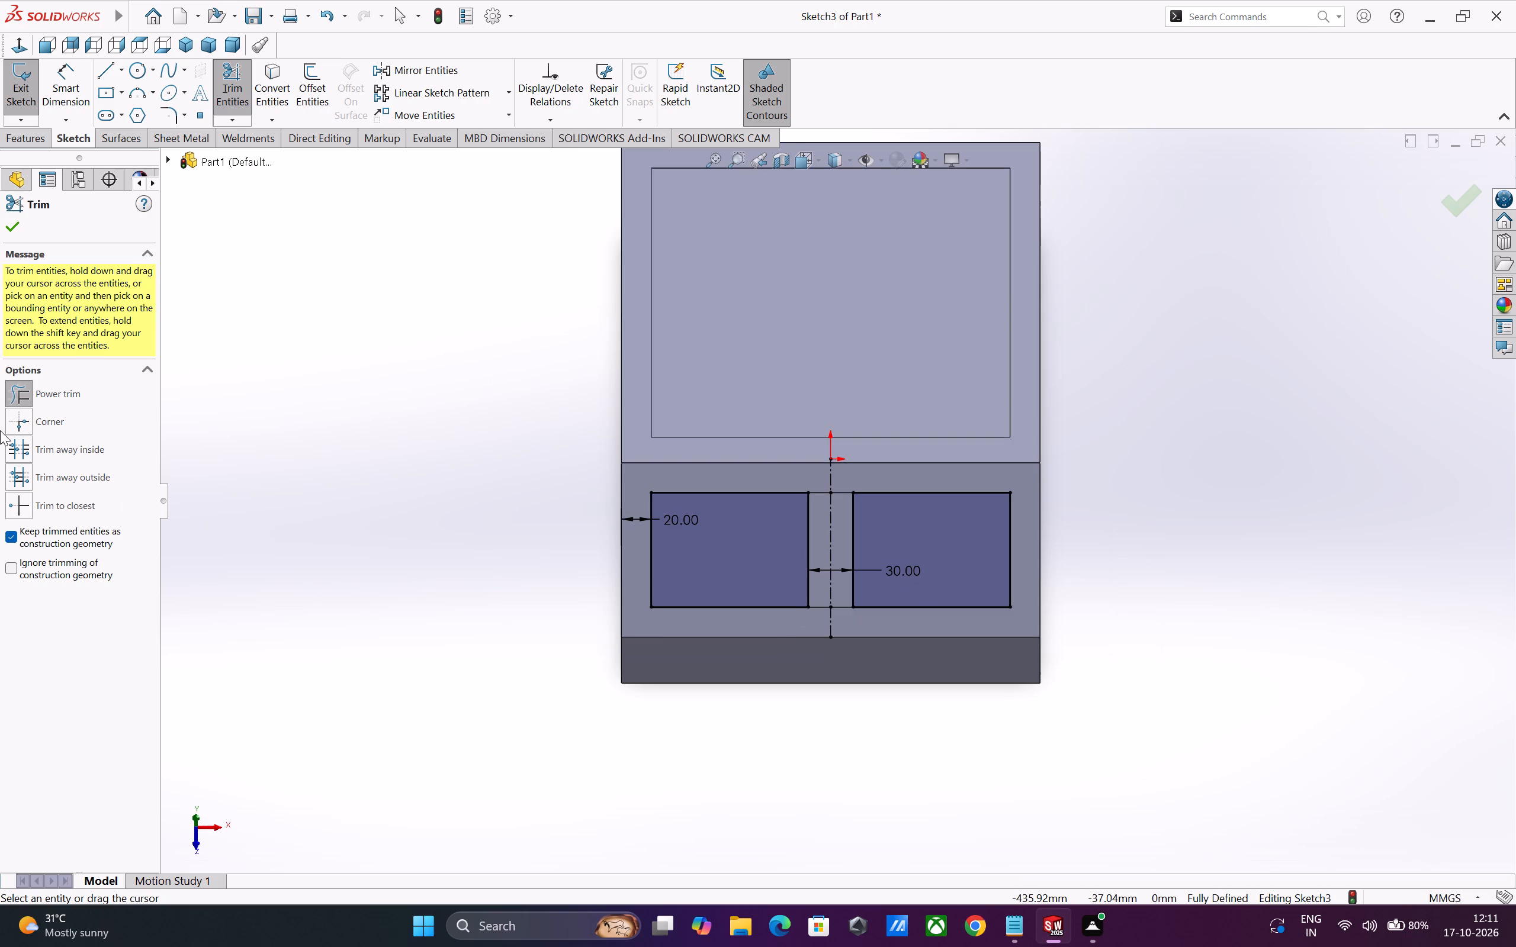
{"action": "left_click", "coordinate": [14, 233]}
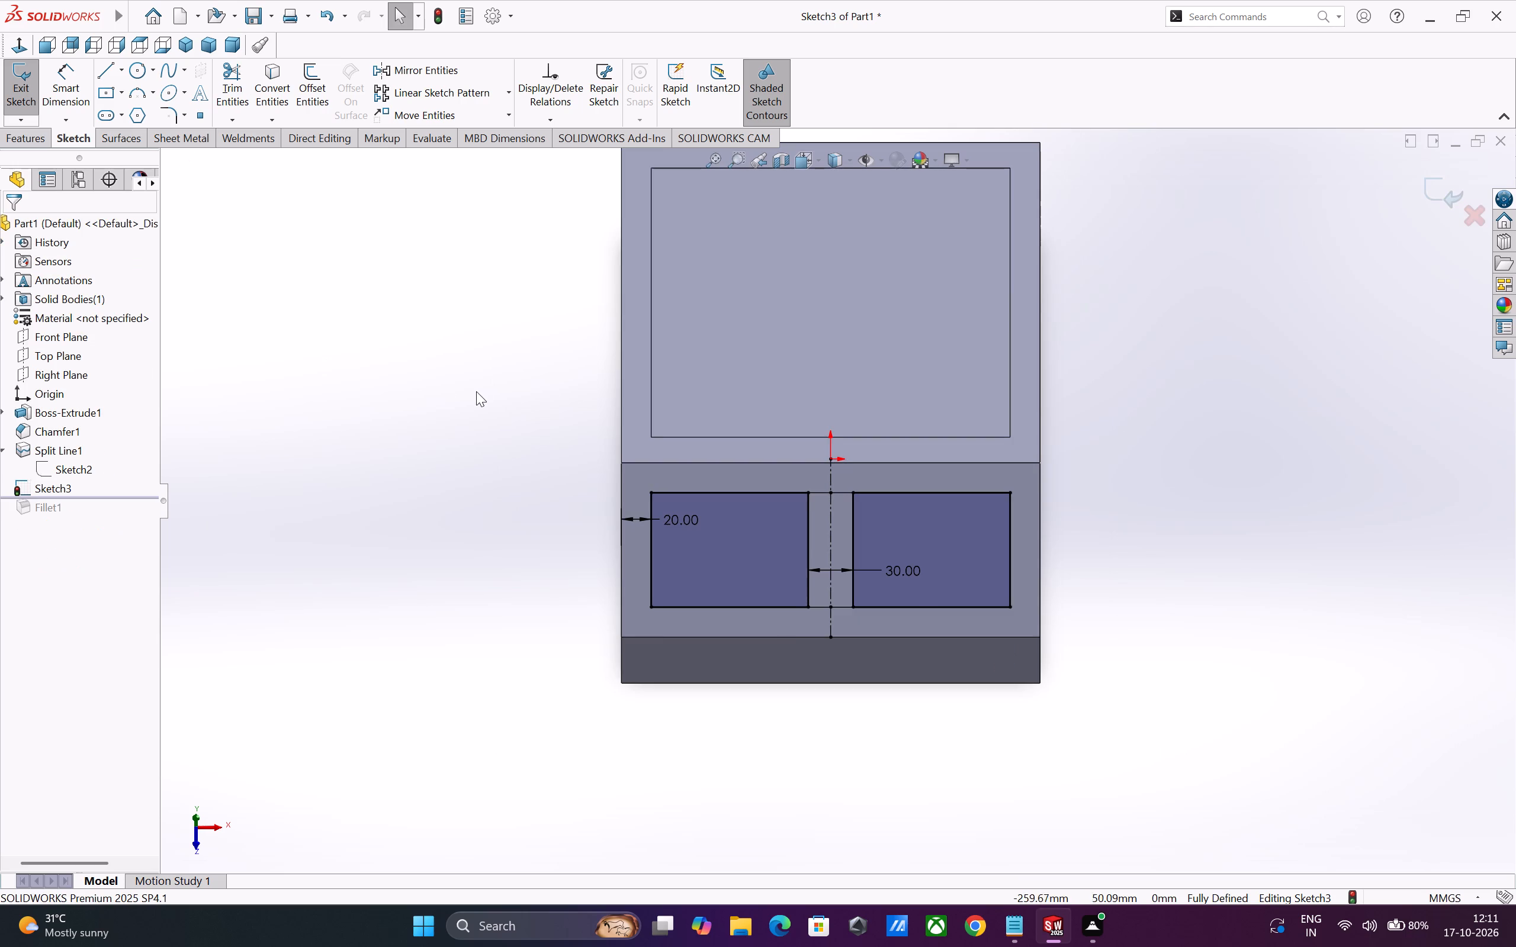
Create a projection Split Line on the chamfer face from the current sketch's two rectangles.
{"action": "left_click", "coordinate": [21, 143]}
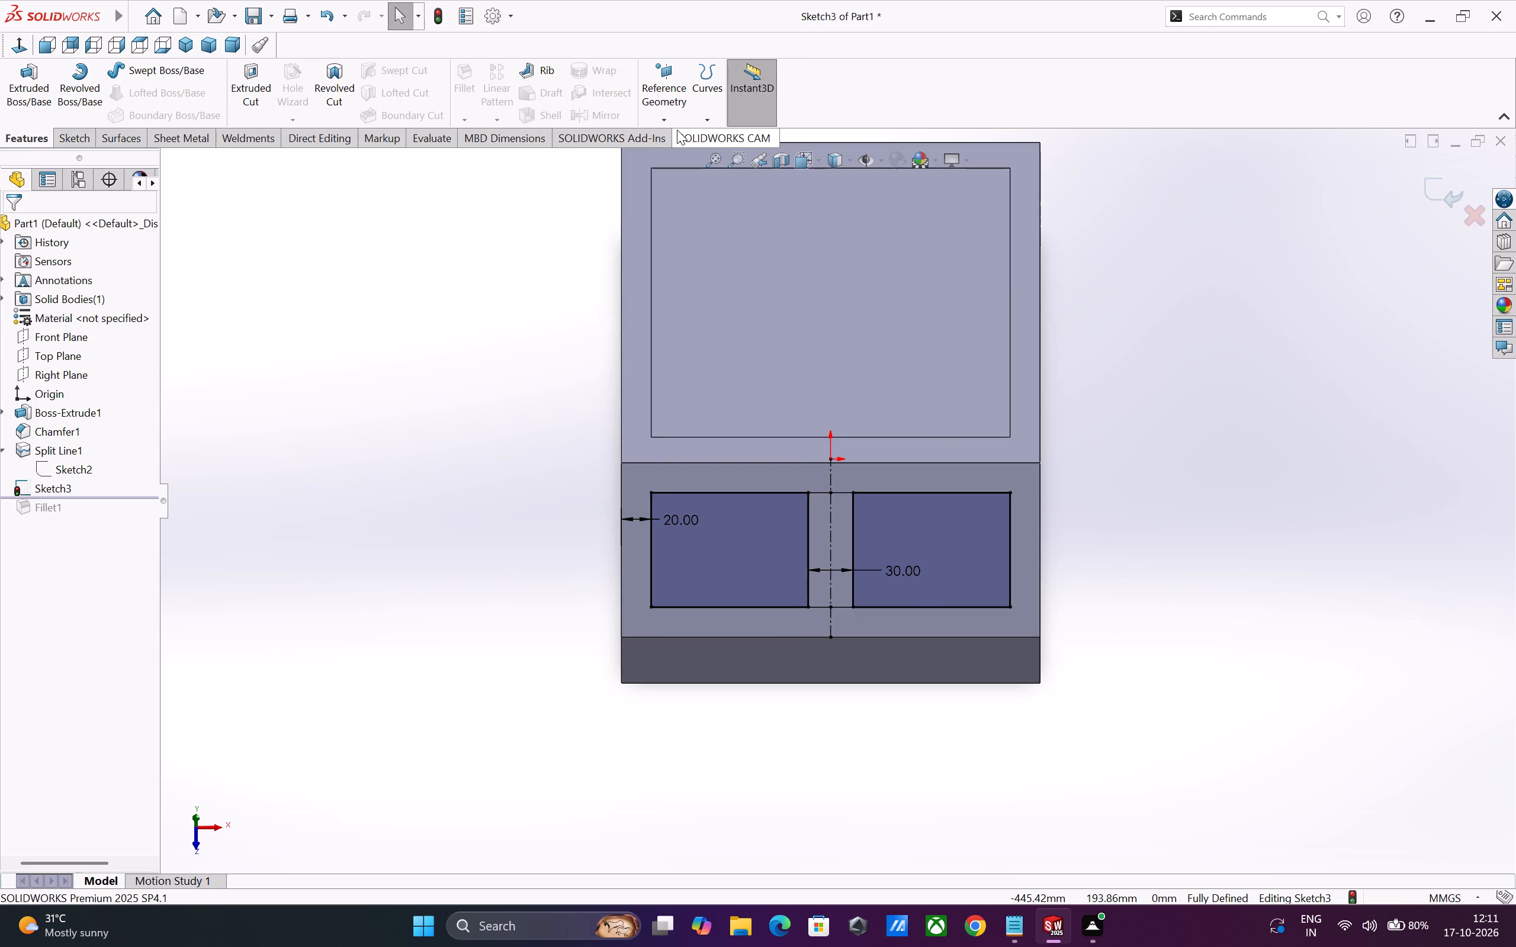
{"action": "left_click", "coordinate": [720, 125]}
{"action": "left_click", "coordinate": [722, 137]}
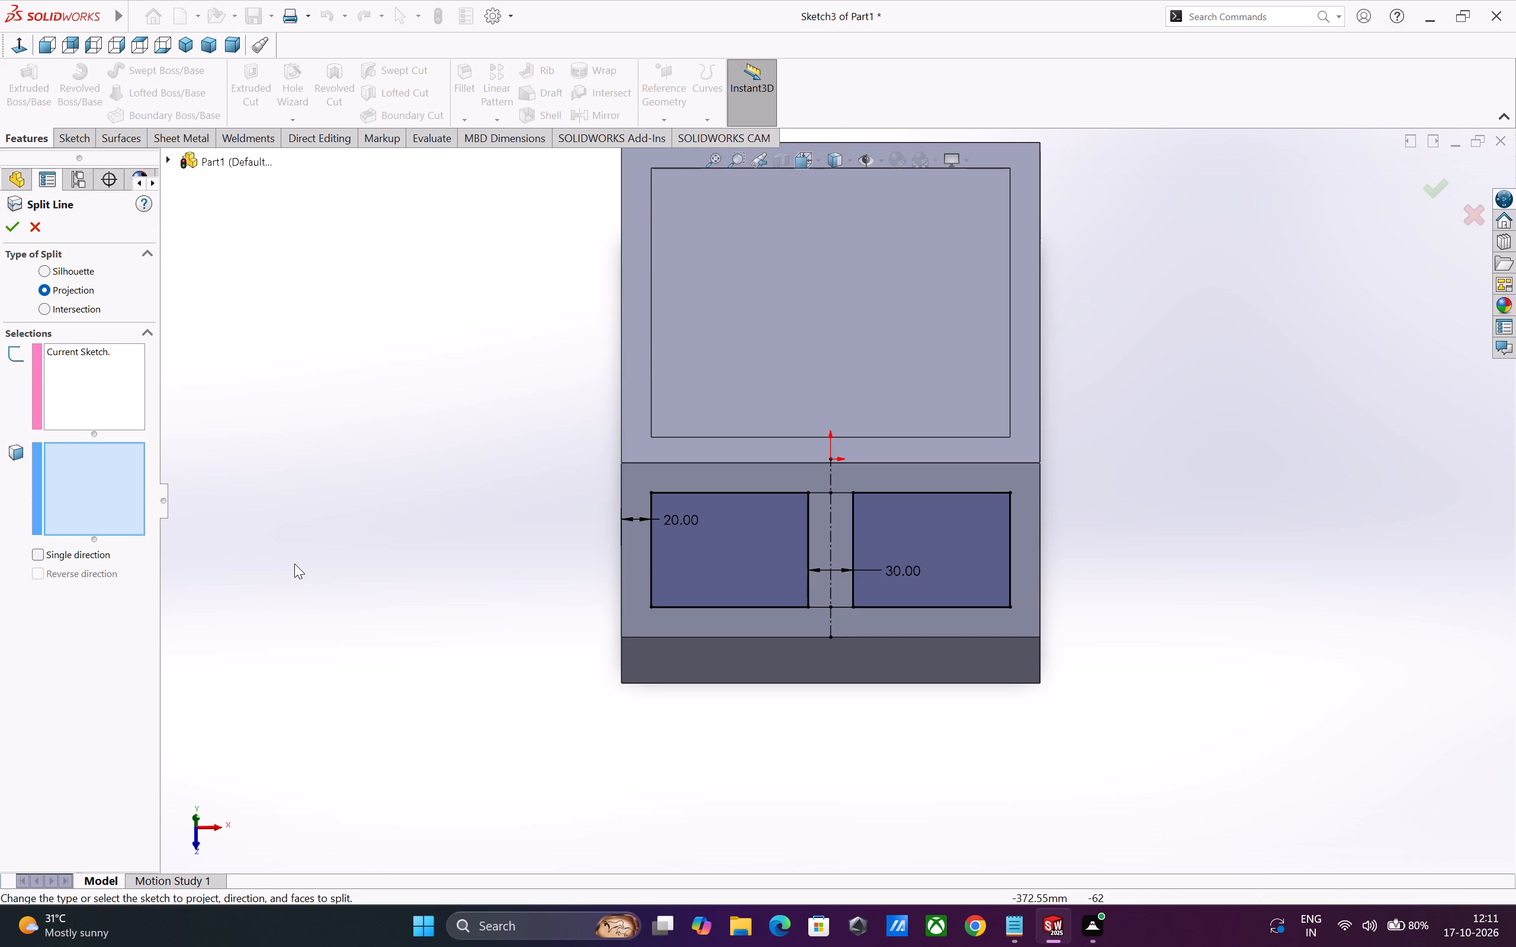
{"action": "left_click", "coordinate": [683, 624]}
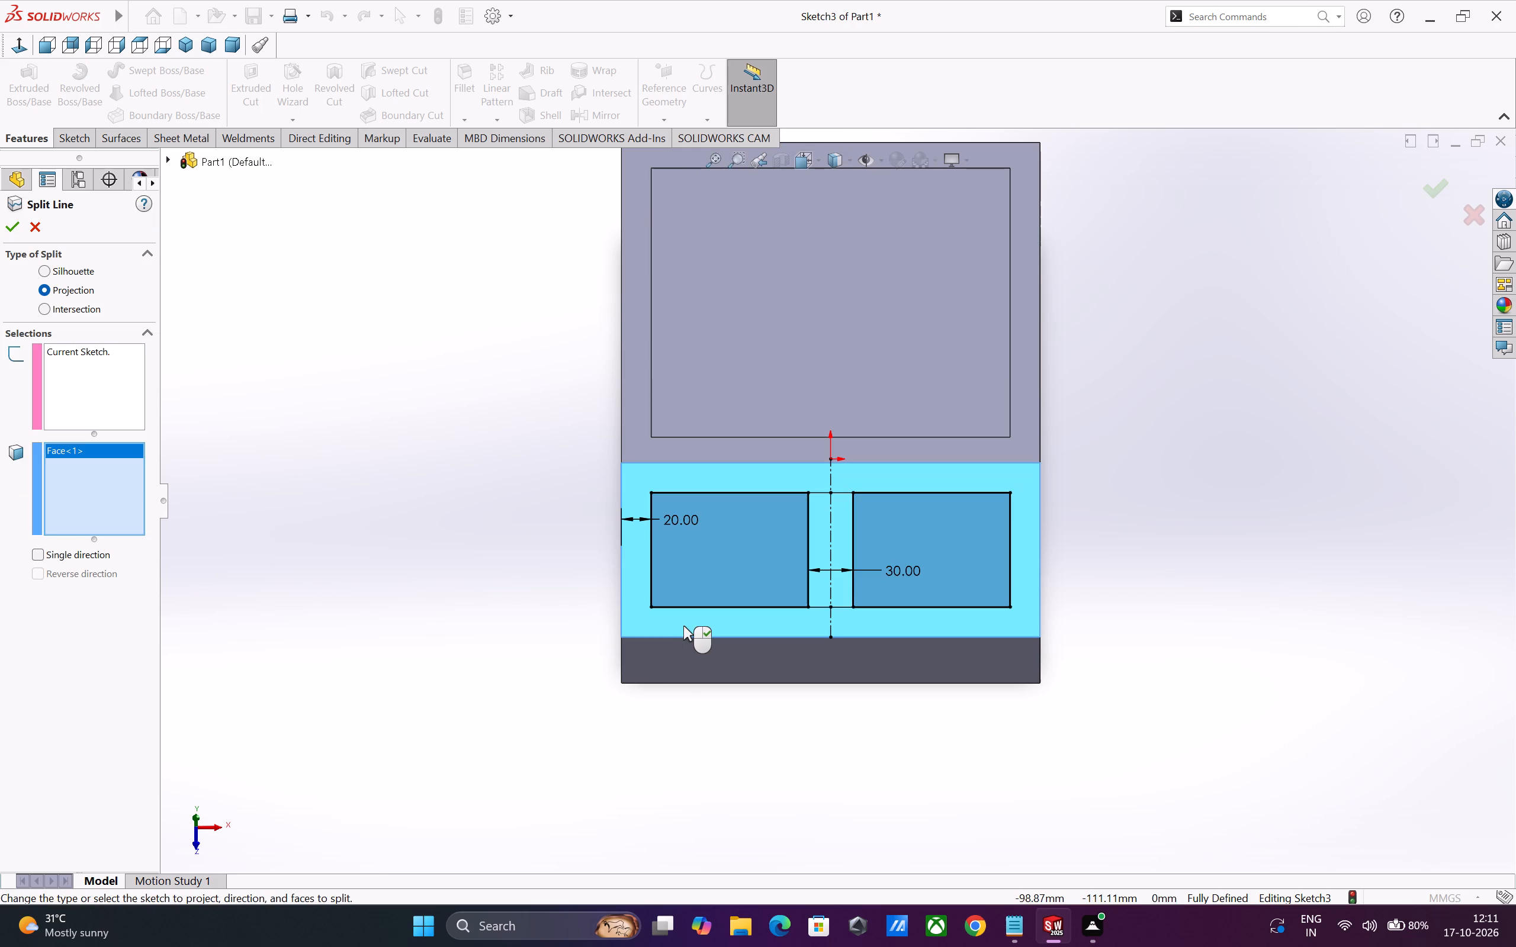
{"action": "left_click", "coordinate": [18, 236]}
Roll the feature history forward to include the fillet.
{"action": "scroll", "coordinate": [770, 684], "scroll_direction": "up", "scroll_amount": 3}
{"action": "scroll", "coordinate": [828, 594], "scroll_direction": "down", "scroll_amount": 2}
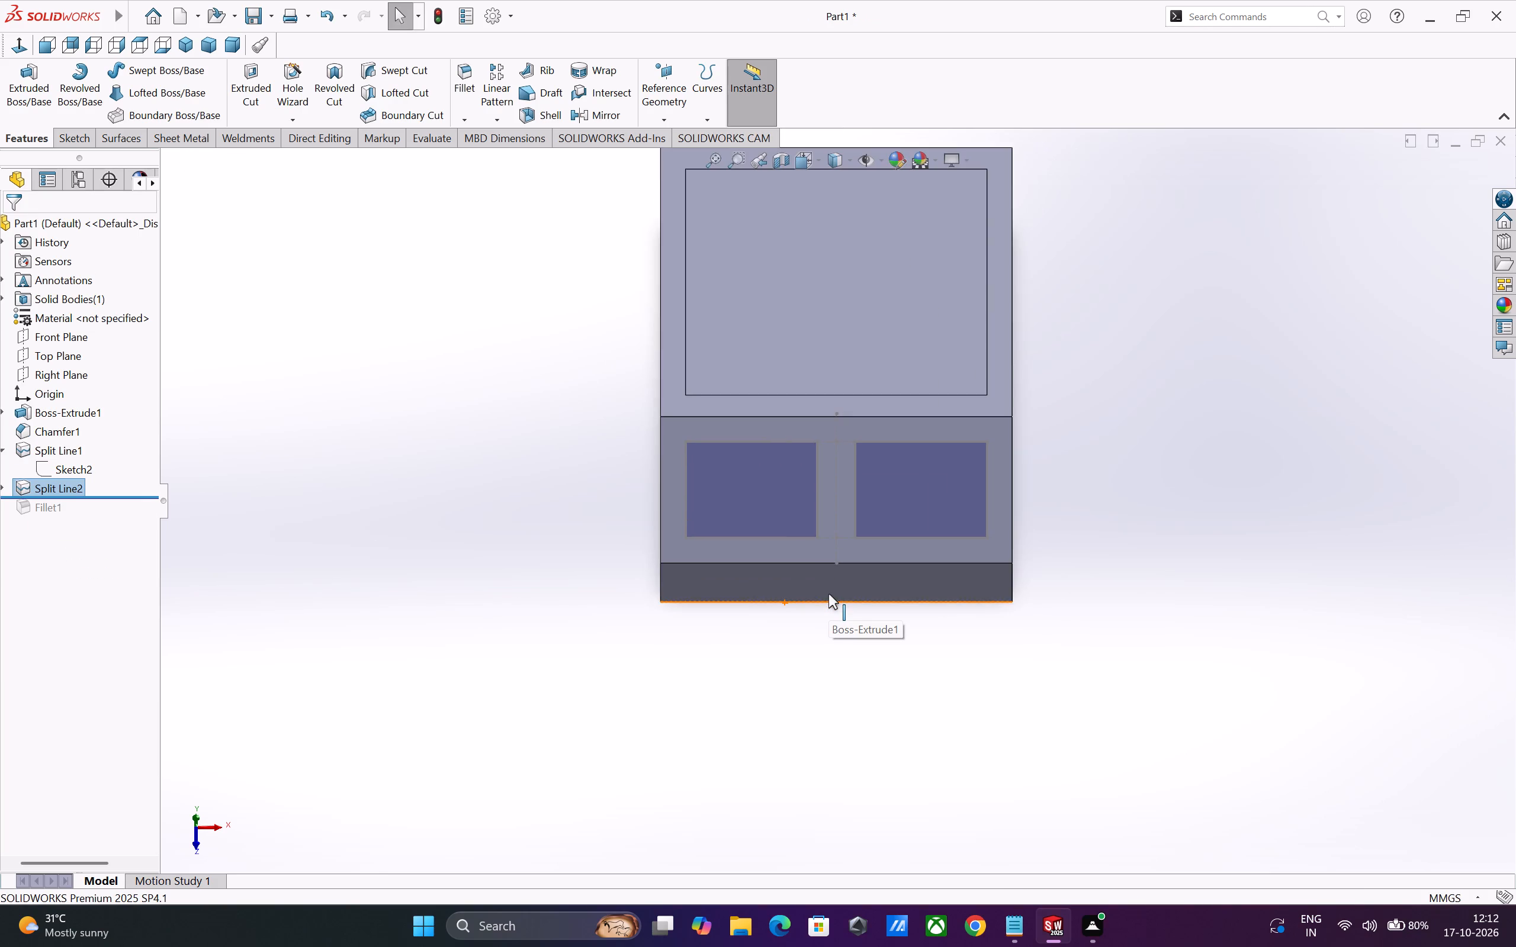
{"action": "scroll", "coordinate": [828, 594], "scroll_direction": "down", "scroll_amount": 1}
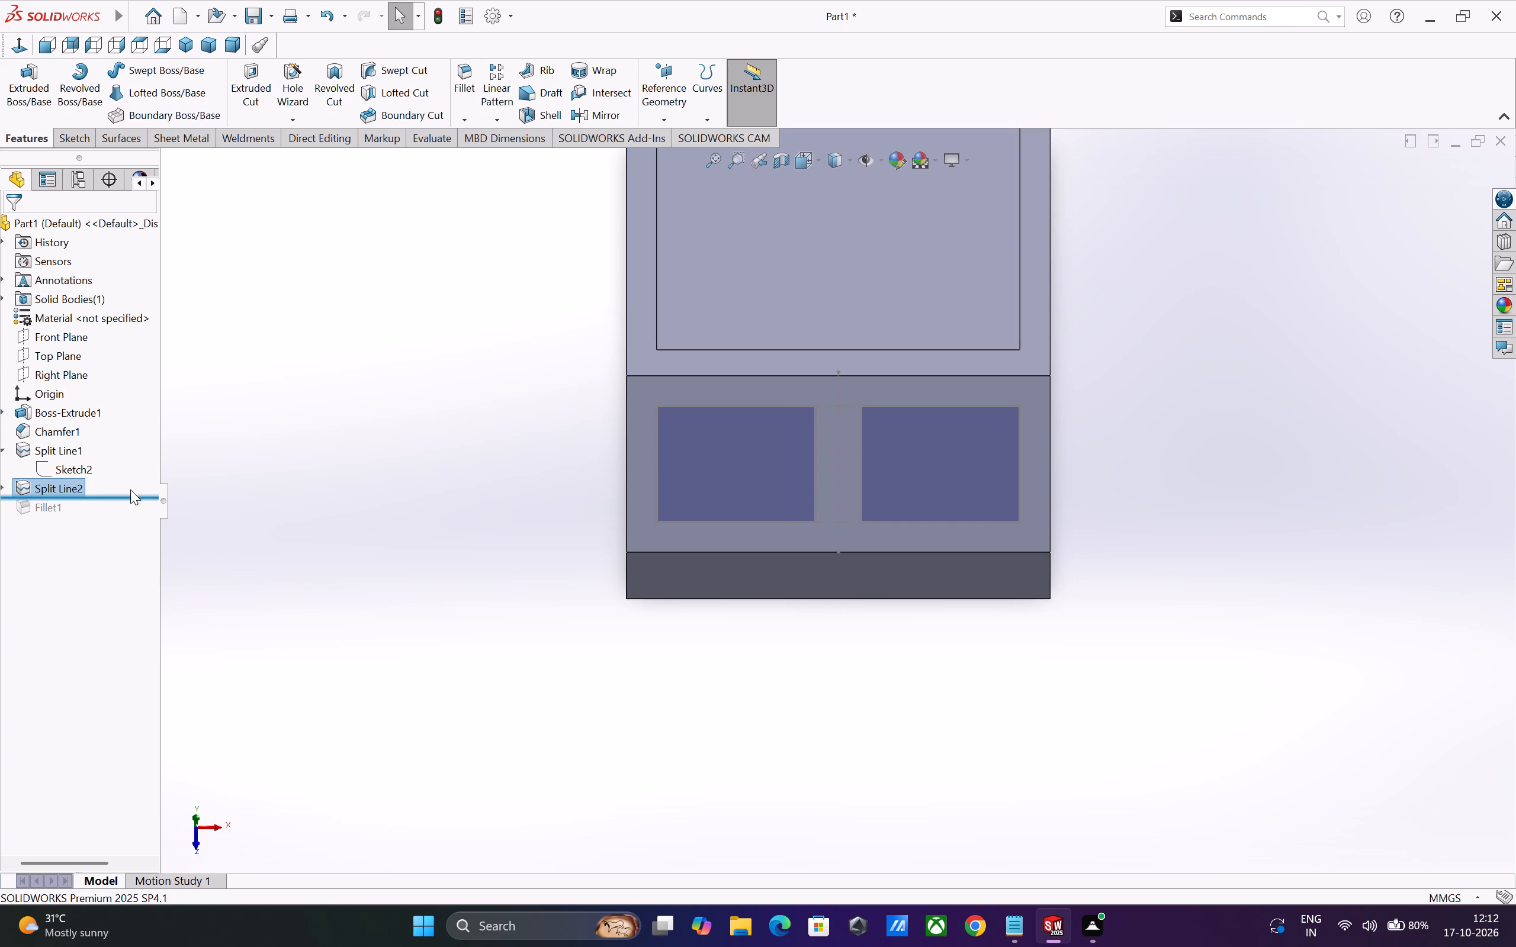
{"action": "left_click_drag", "start_coordinate": [130, 495], "coordinate": [130, 518]}
{"action": "left_click", "coordinate": [388, 627]}
Examine the split outlines on the block's top and chamfer faces from an angled view.
{"action": "scroll", "coordinate": [692, 706], "scroll_direction": "up", "scroll_amount": 2}
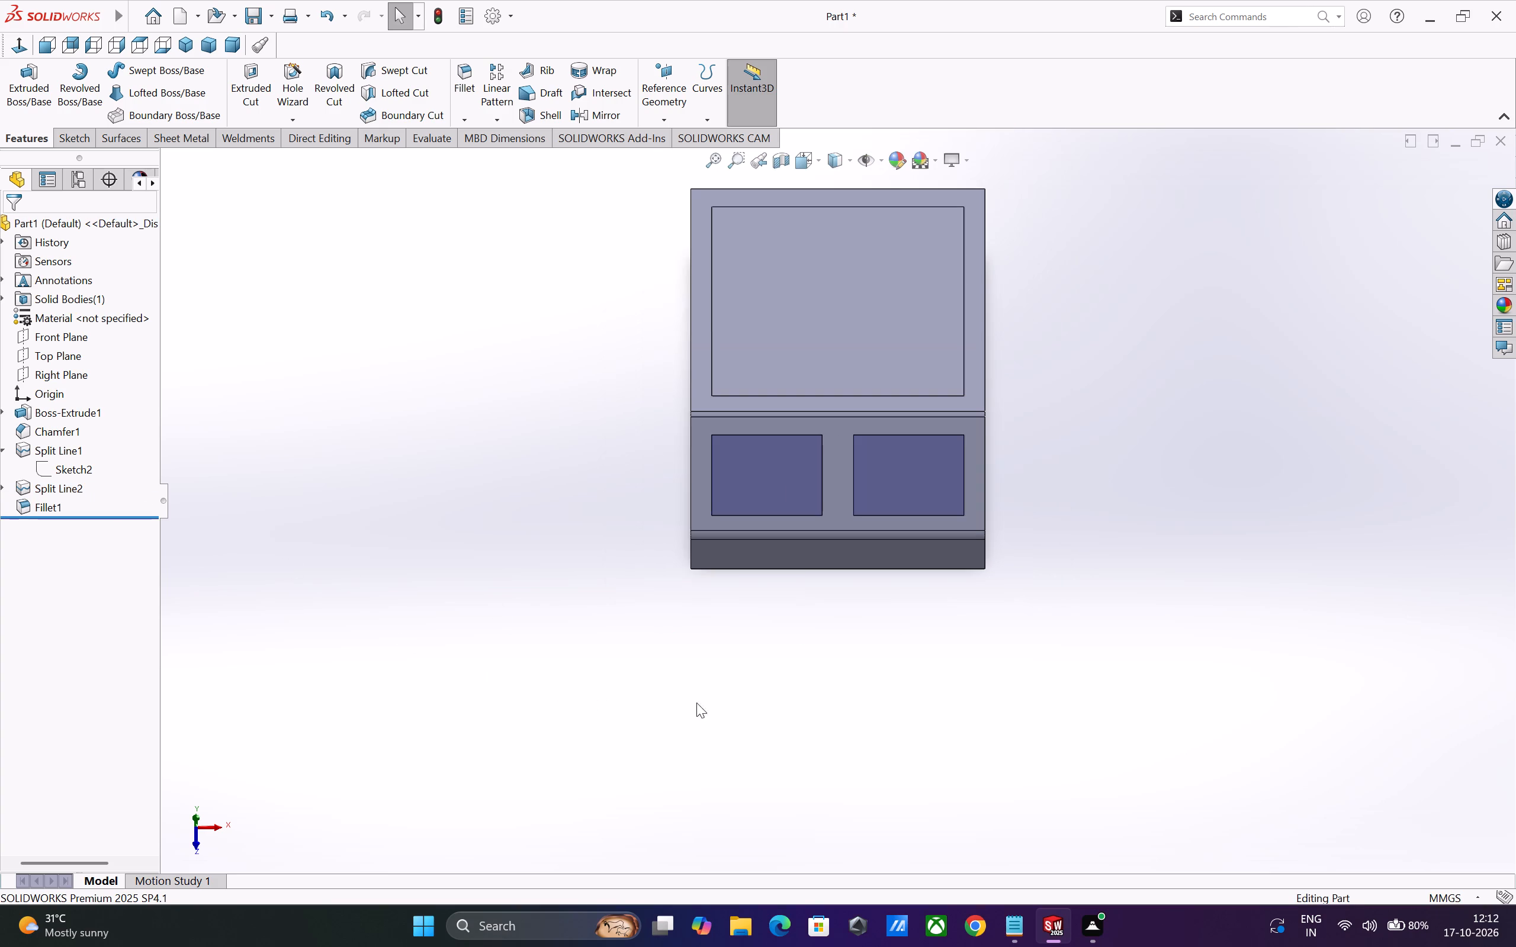
{"action": "scroll", "coordinate": [900, 399], "scroll_direction": "down", "scroll_amount": 2}
{"action": "middle_click_drag", "start_coordinate": [1019, 444], "coordinate": [991, 447]}
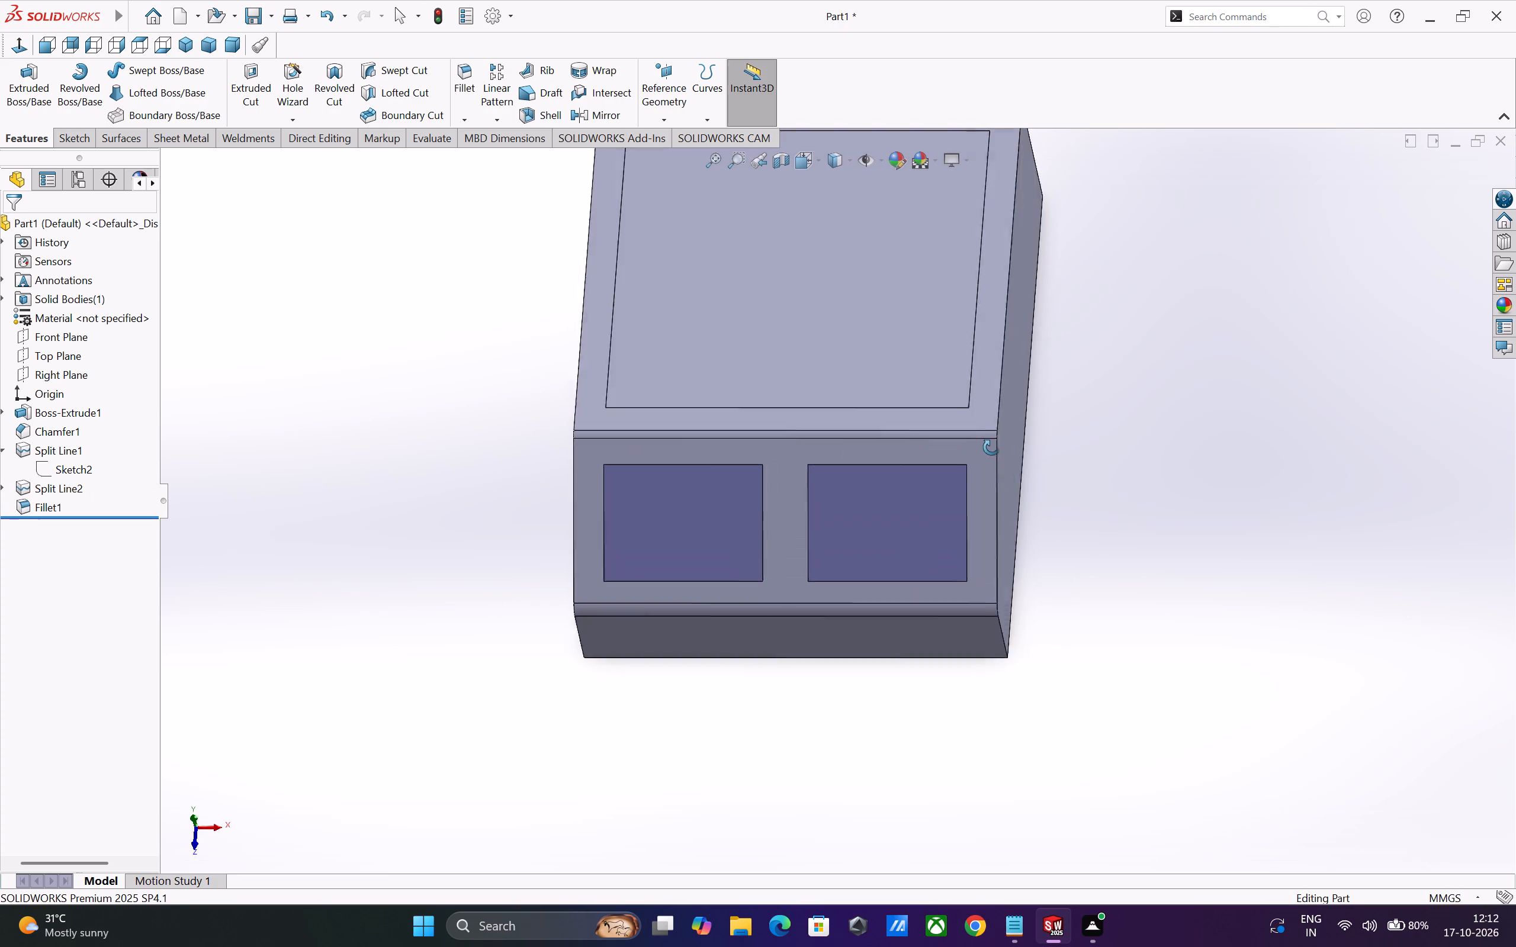
{"action": "middle_click_drag", "start_coordinate": [991, 447], "coordinate": [929, 471]}
{"action": "scroll", "coordinate": [855, 596], "scroll_direction": "up", "scroll_amount": 2}
{"action": "left_click", "coordinate": [1049, 598]}
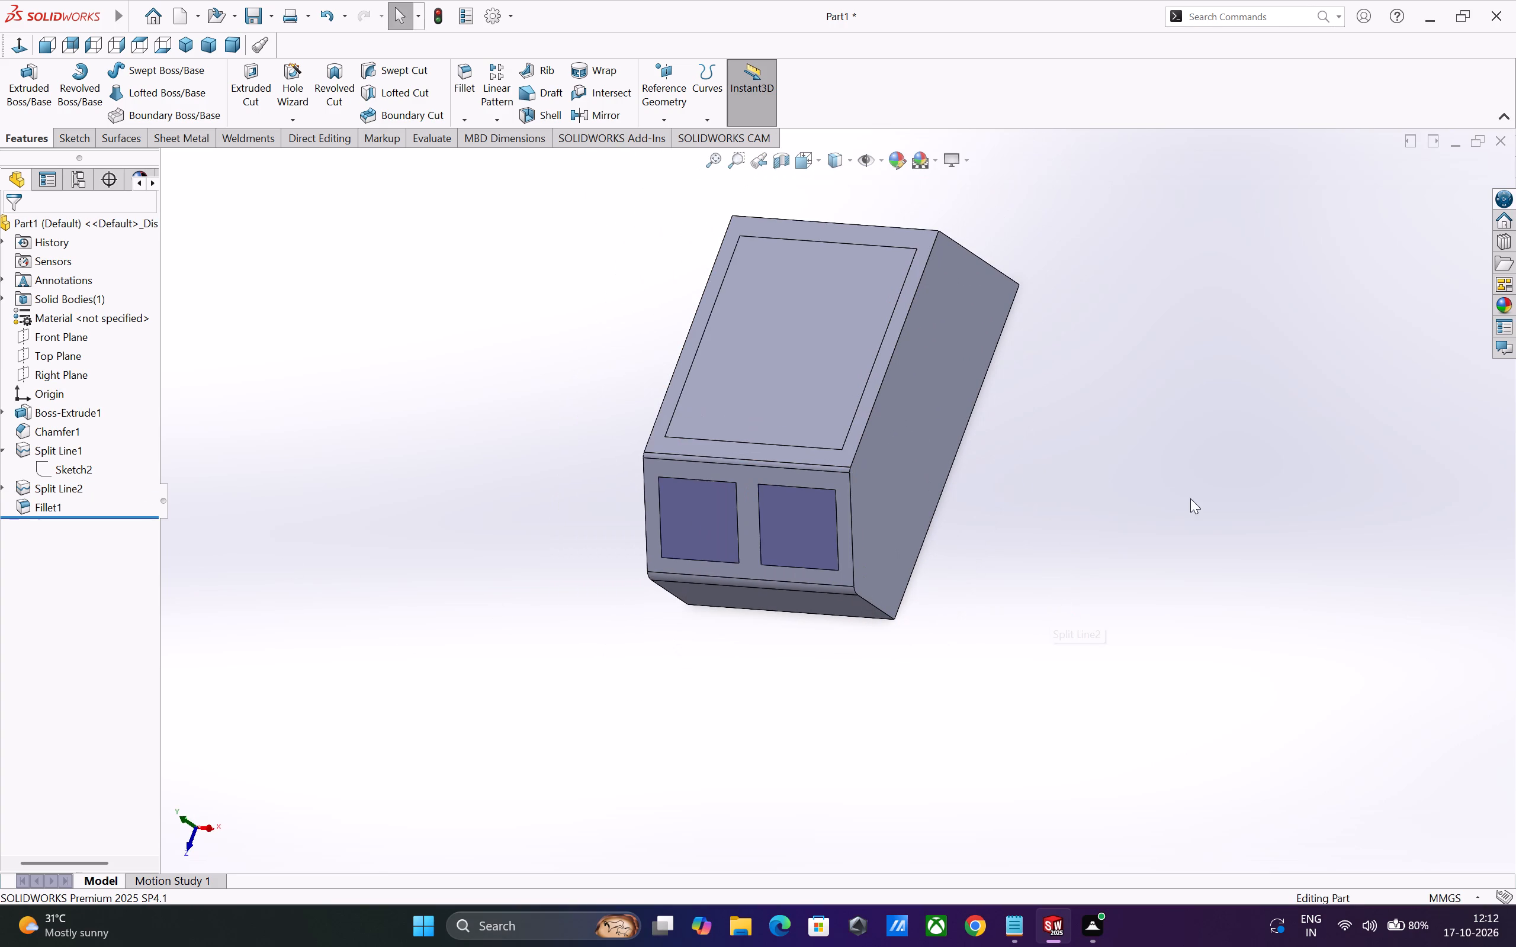
{"action": "scroll", "coordinate": [775, 478], "scroll_direction": "up", "scroll_amount": 3}
{"action": "scroll", "coordinate": [785, 407], "scroll_direction": "down", "scroll_amount": 2}
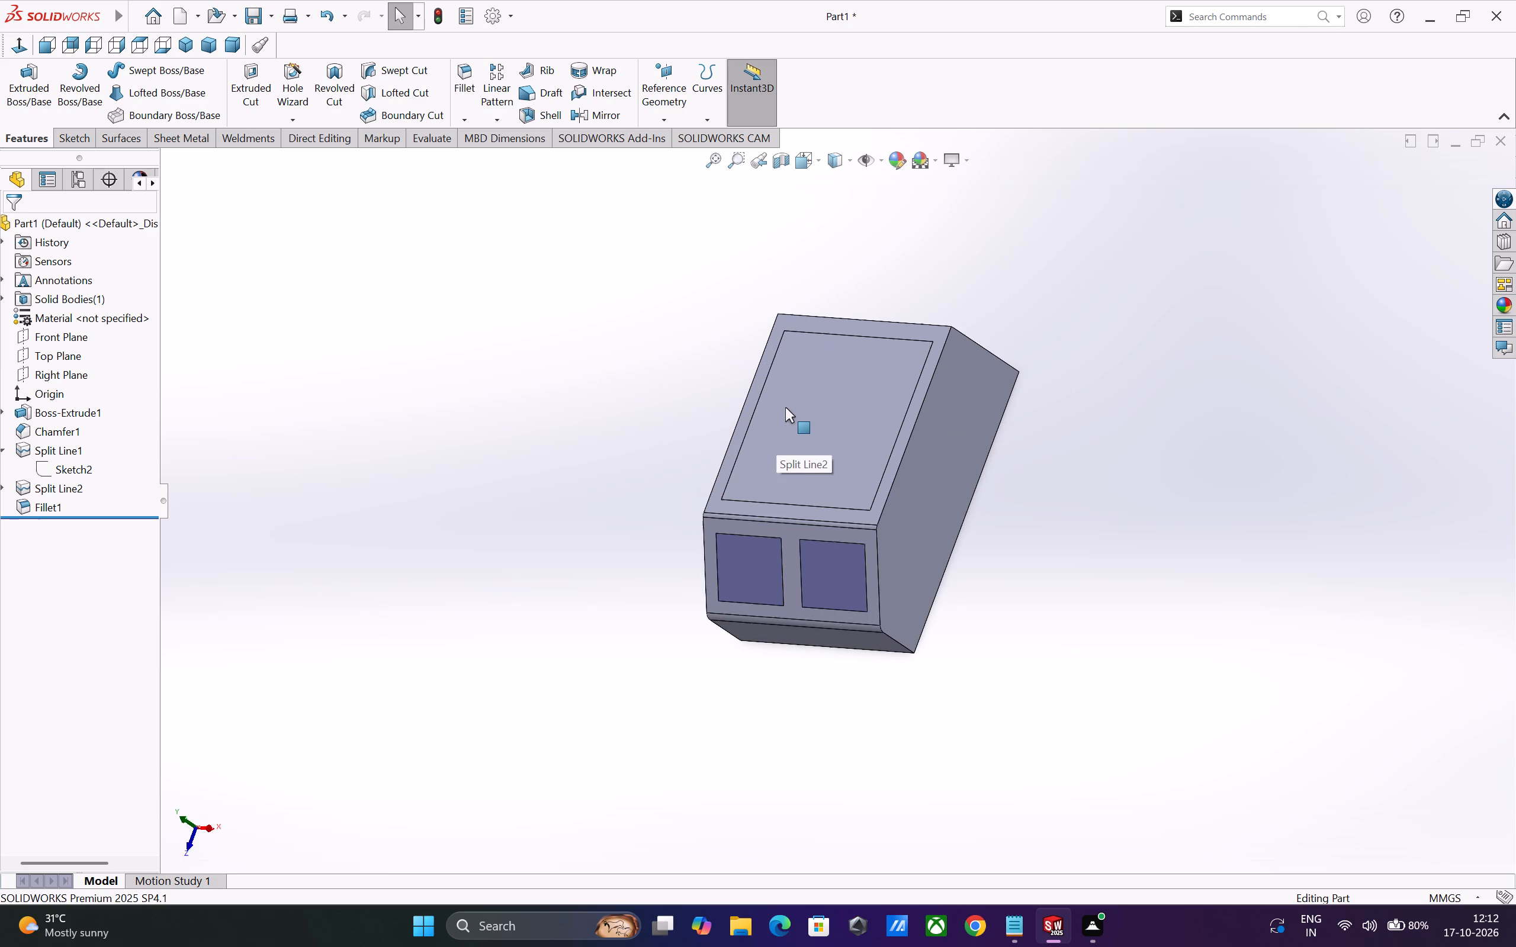
{"action": "scroll", "coordinate": [785, 407], "scroll_direction": "down", "scroll_amount": 1}
{"action": "scroll", "coordinate": [855, 515], "scroll_direction": "up", "scroll_amount": 2}
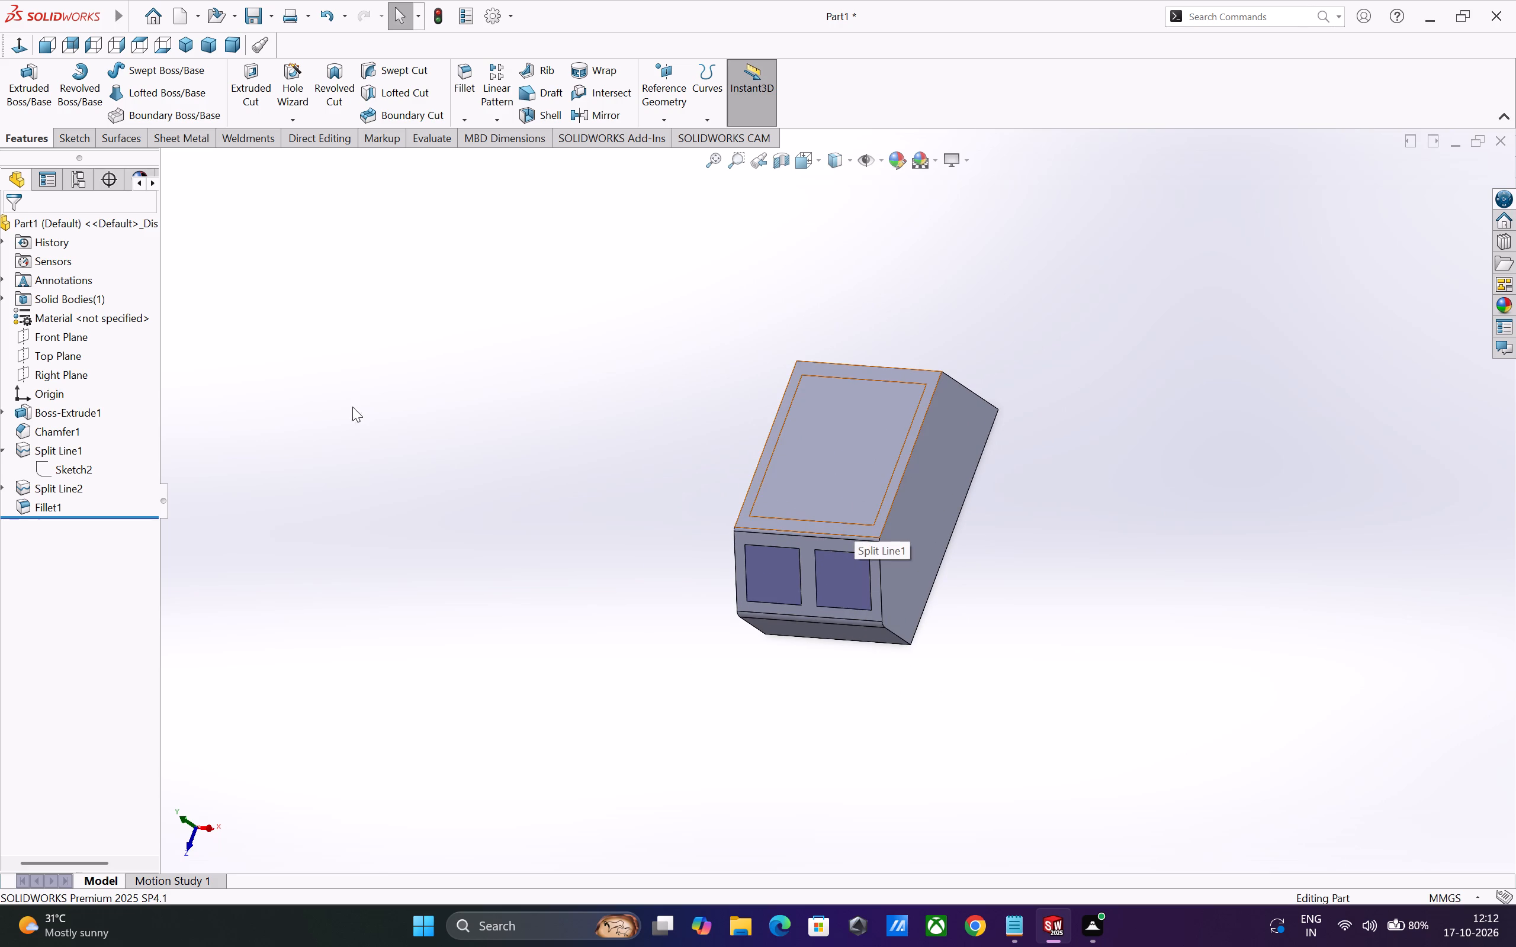
Shell the block to 1 mm thickness, removing the two split rectangles on the chamfer and the inner rectangle on top.
{"action": "left_click", "coordinate": [528, 119]}
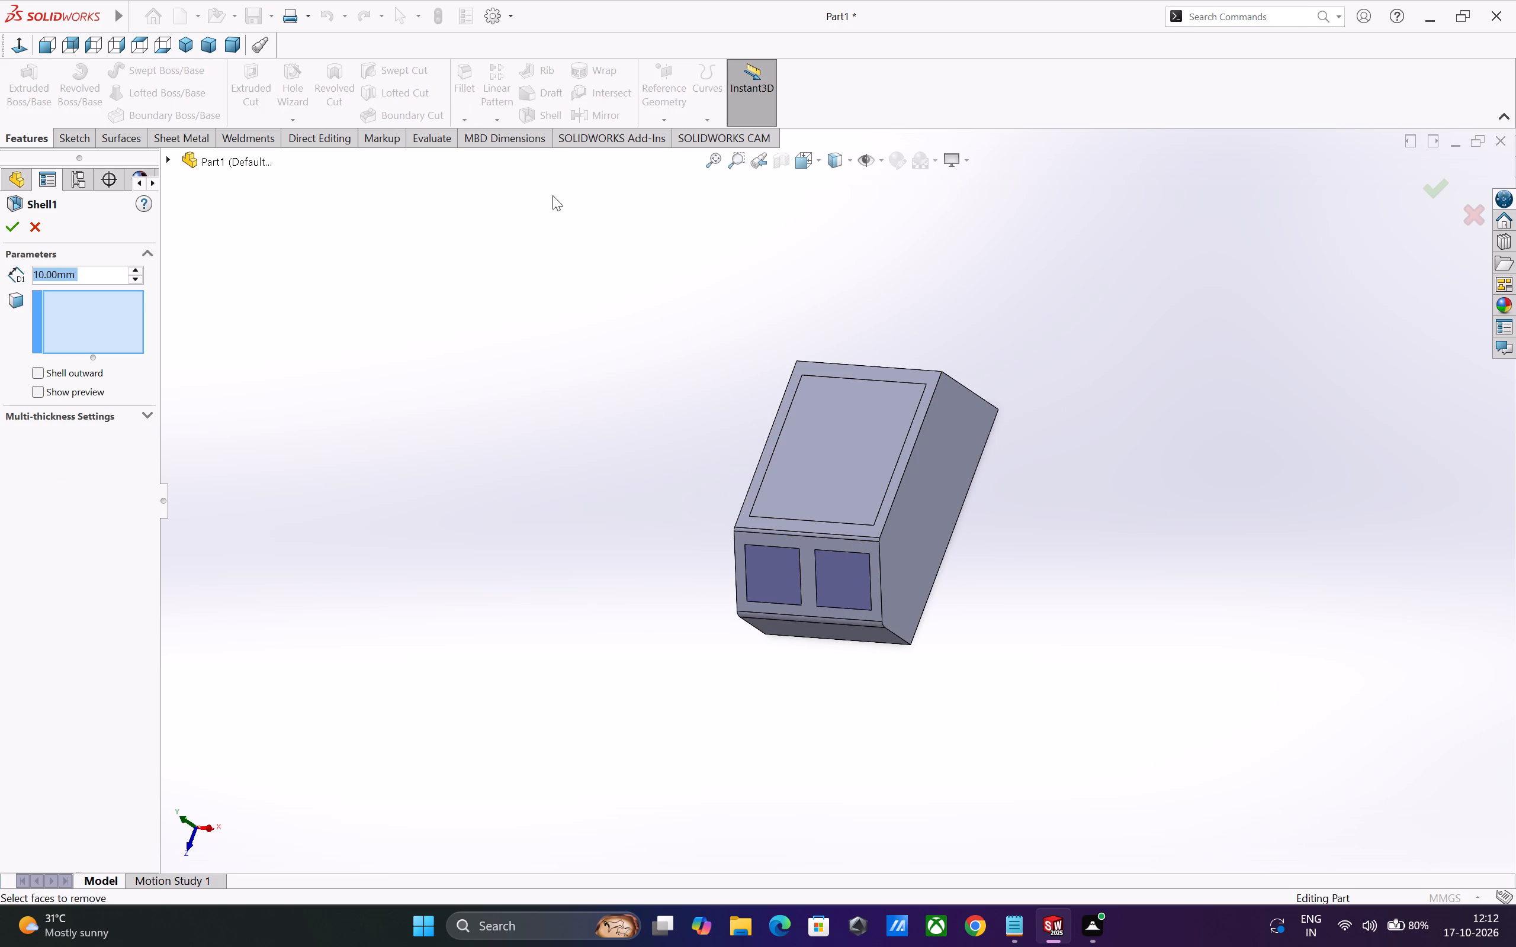
{"action": "key", "text": "1"}
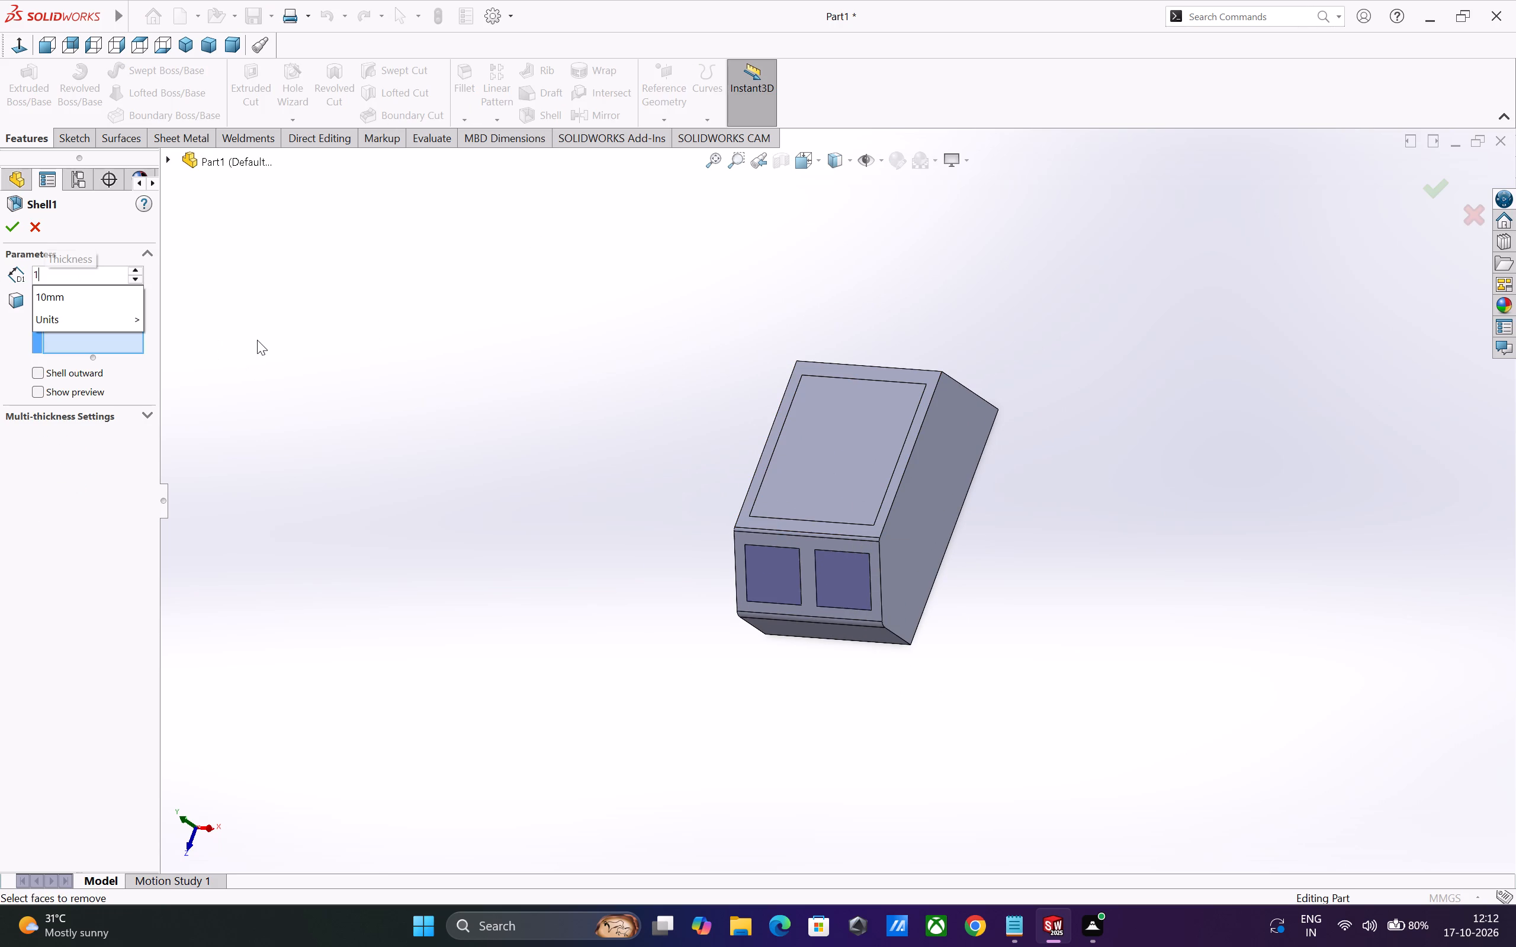
{"action": "key", "text": "Return"}
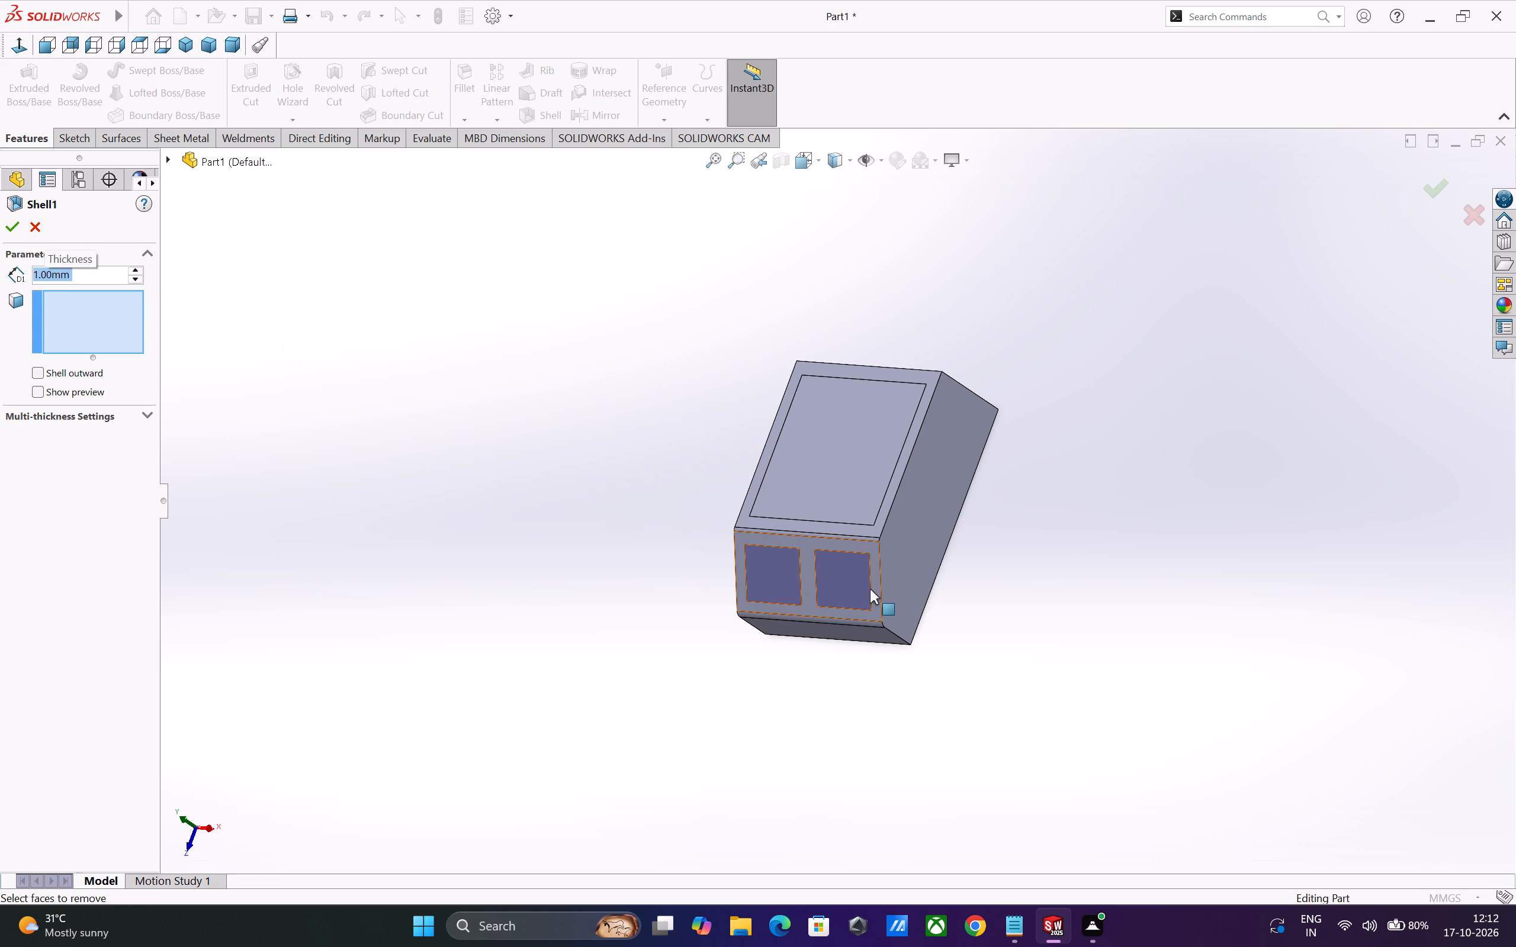
{"action": "left_click", "coordinate": [848, 587]}
{"action": "left_click", "coordinate": [778, 592]}
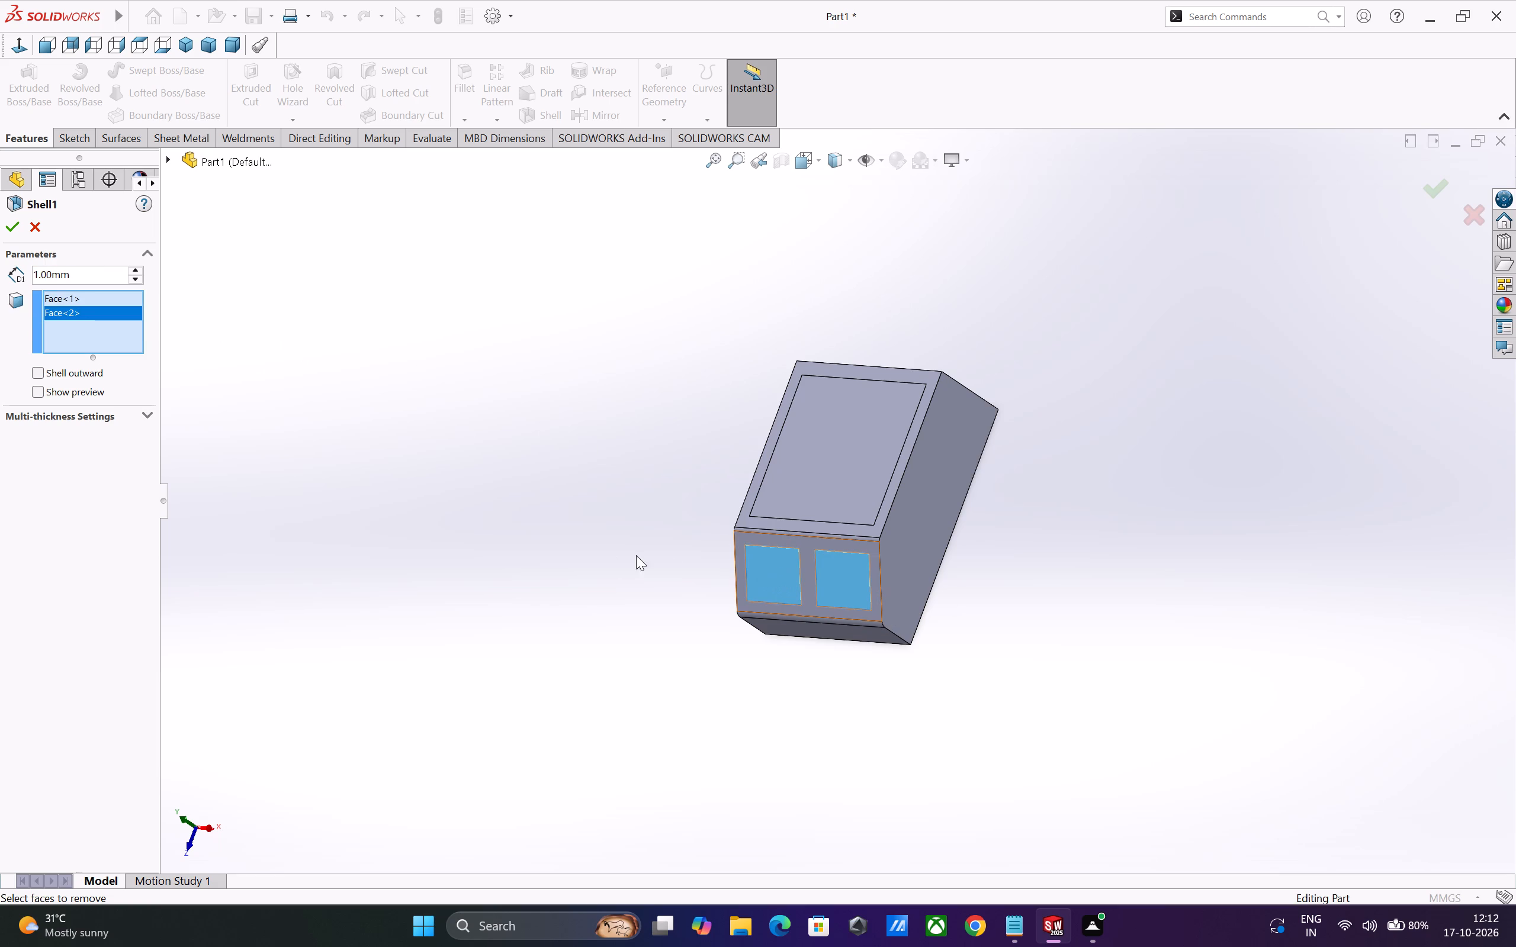
{"action": "left_click", "coordinate": [791, 448]}
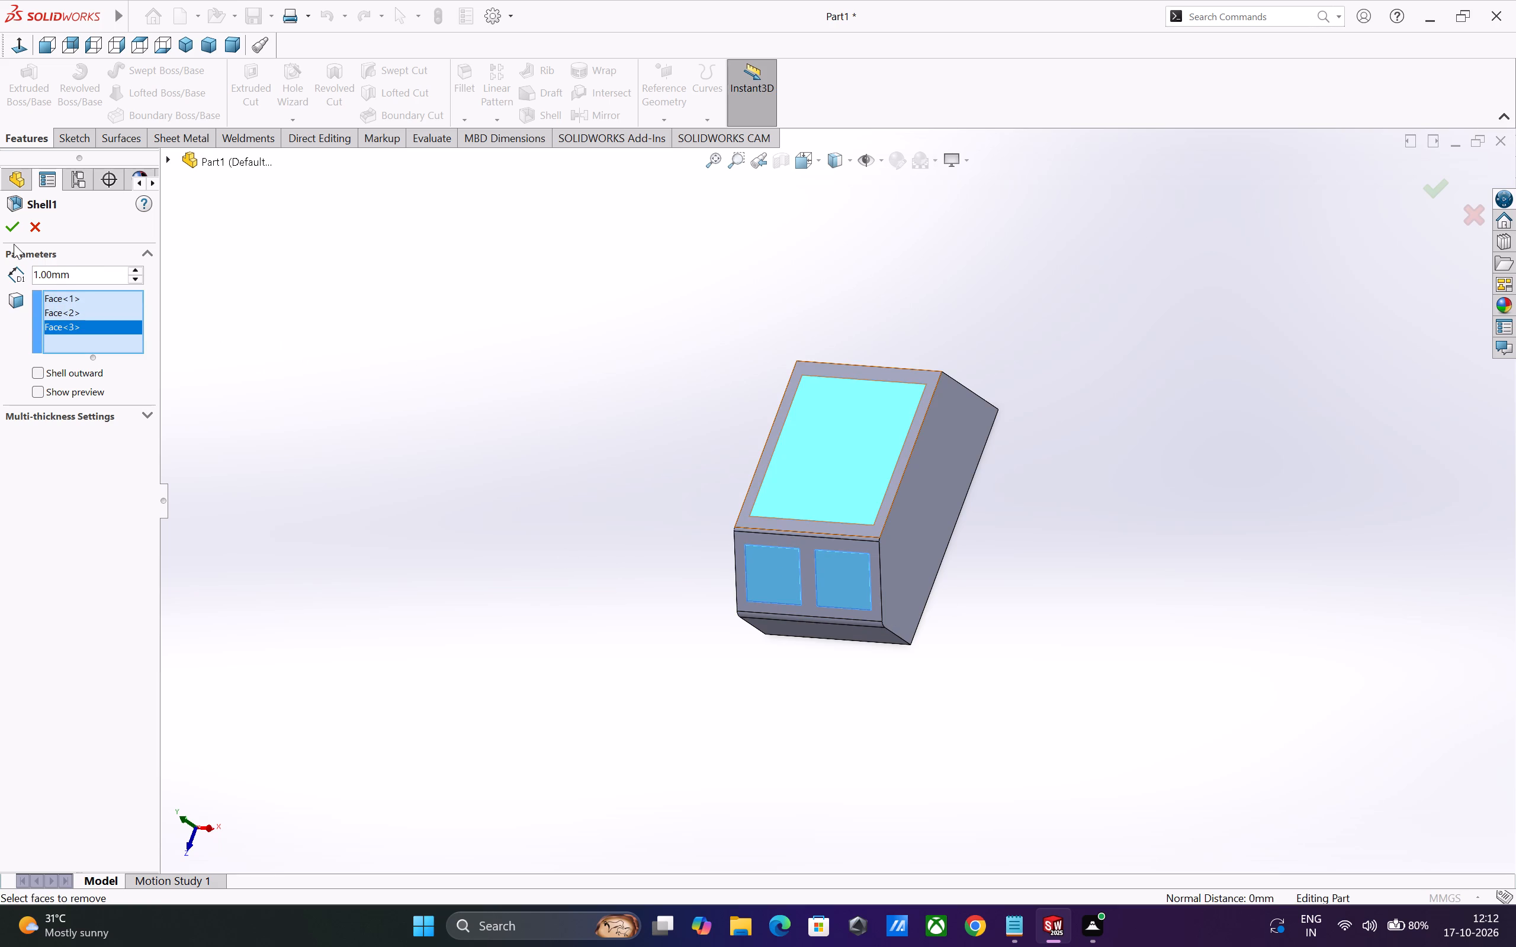
{"action": "left_click", "coordinate": [7, 233]}
{"action": "left_click", "coordinate": [529, 474]}
Inspect the shelled body from several angles, including its openings, interior and underside.
{"action": "middle_click_drag", "start_coordinate": [718, 626], "coordinate": [710, 419]}
{"action": "scroll", "coordinate": [796, 529], "scroll_direction": "down", "scroll_amount": 2}
{"action": "left_click", "coordinate": [1216, 619]}
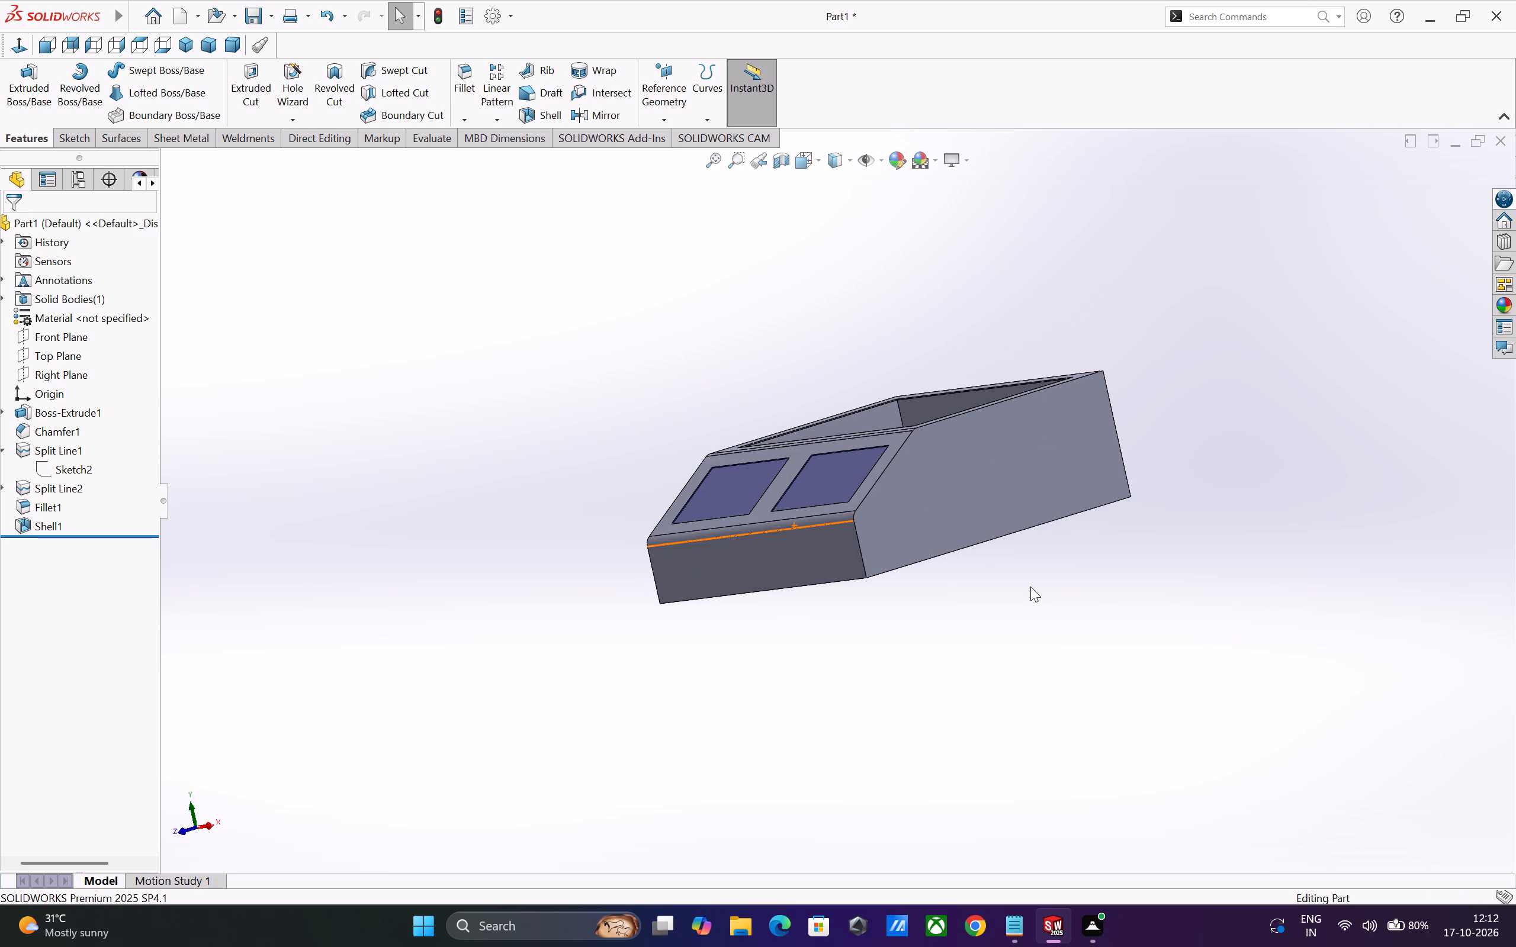
{"action": "middle_click_drag", "start_coordinate": [1030, 587], "coordinate": [1030, 771]}
{"action": "scroll", "coordinate": [1033, 692], "scroll_direction": "down", "scroll_amount": 1}
{"action": "scroll", "coordinate": [772, 606], "scroll_direction": "down", "scroll_amount": 3}
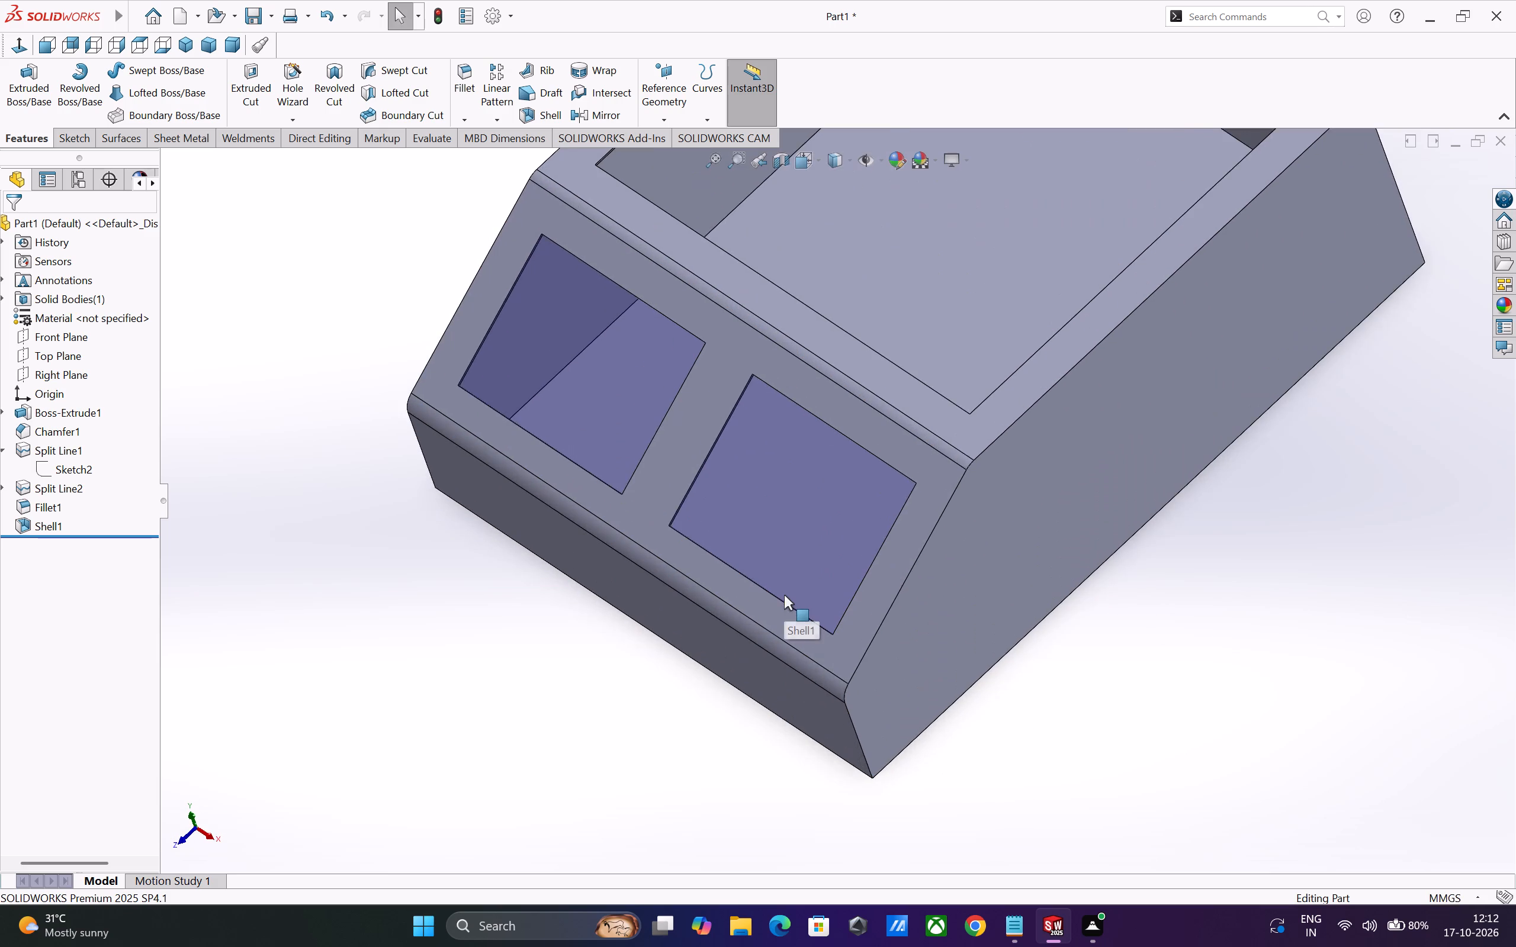
{"action": "scroll", "coordinate": [784, 595], "scroll_direction": "up", "scroll_amount": 4}
{"action": "scroll", "coordinate": [841, 484], "scroll_direction": "down", "scroll_amount": 3}
{"action": "scroll", "coordinate": [841, 484], "scroll_direction": "up", "scroll_amount": 2}
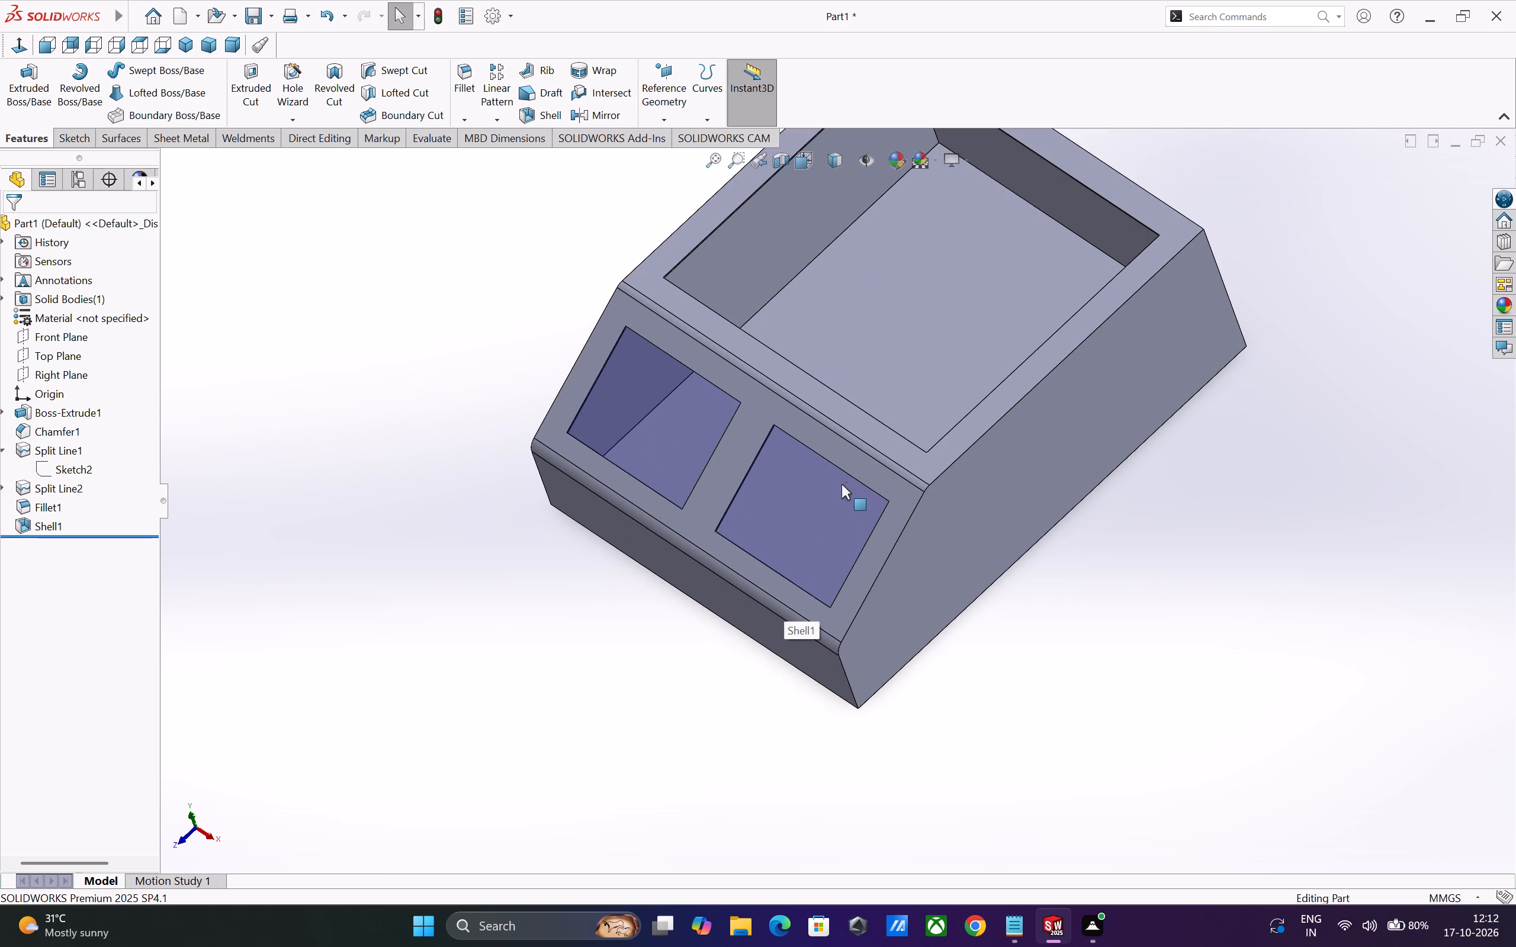
{"action": "scroll", "coordinate": [897, 411], "scroll_direction": "up", "scroll_amount": 1}
{"action": "middle_click_drag", "start_coordinate": [897, 411], "coordinate": [990, 210]}
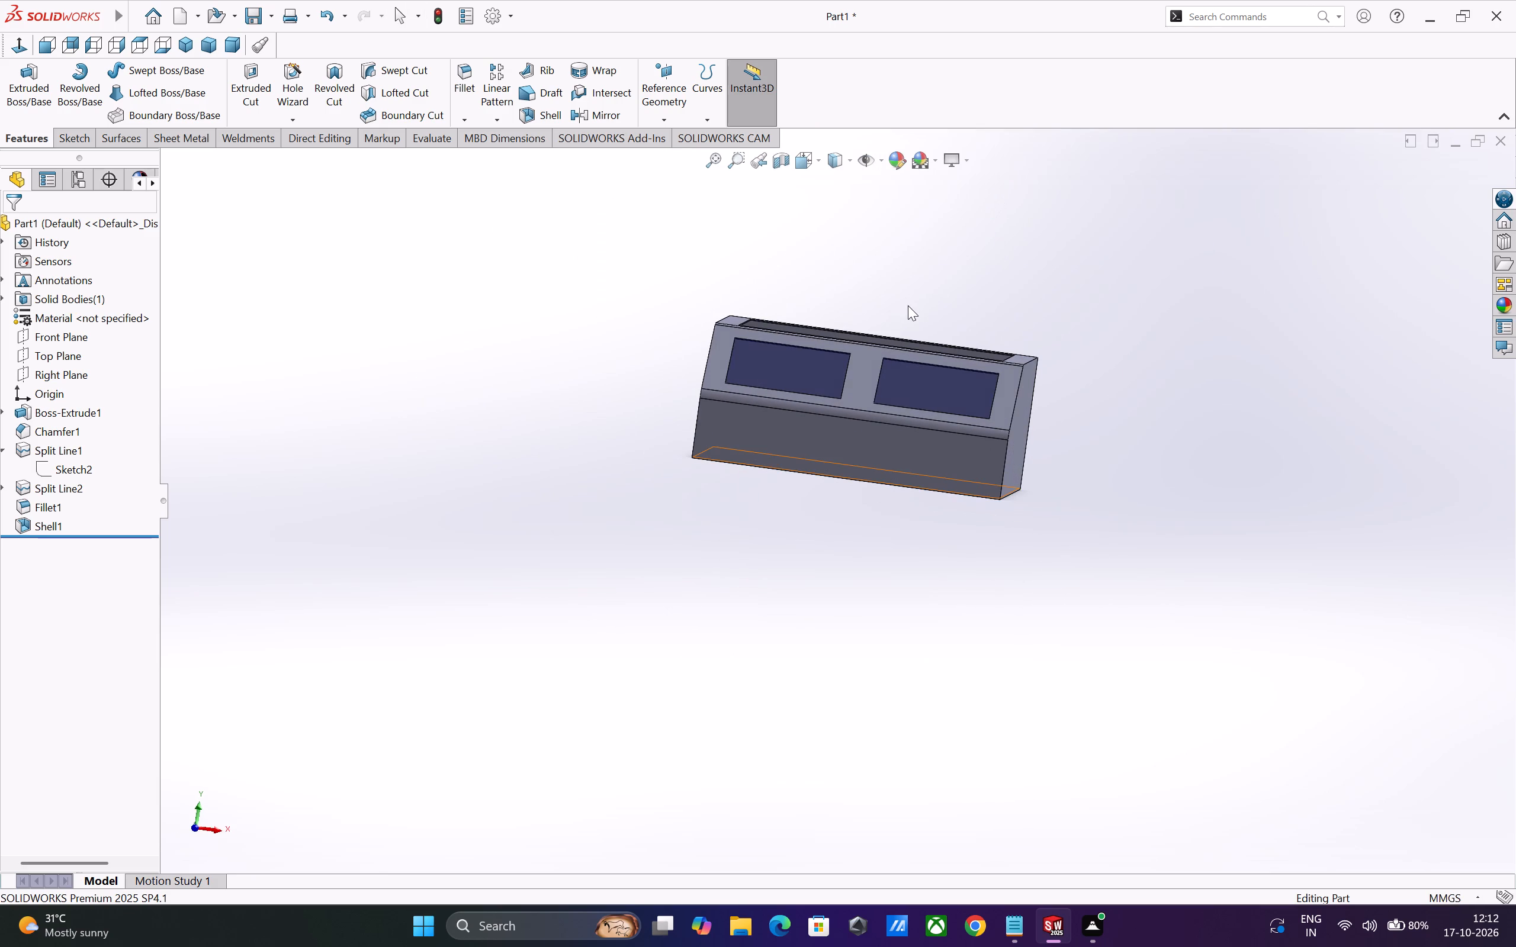
{"action": "middle_click_drag", "start_coordinate": [905, 382], "coordinate": [817, 424]}
{"action": "scroll", "coordinate": [902, 487], "scroll_direction": "up", "scroll_amount": 1}
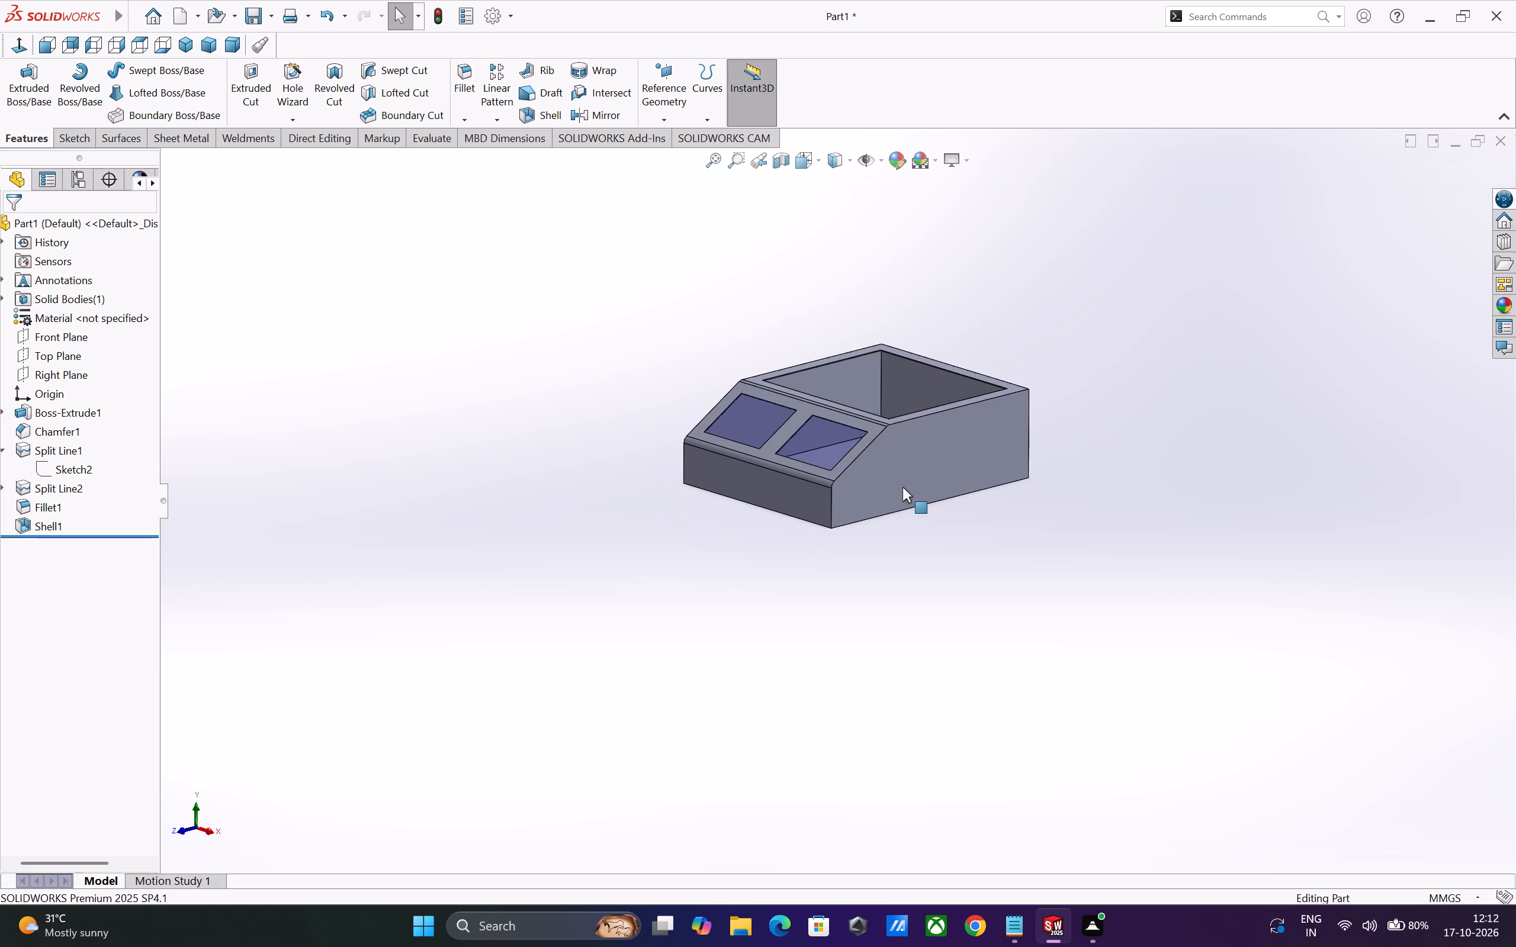
{"action": "scroll", "coordinate": [902, 487], "scroll_direction": "up", "scroll_amount": 1}
{"action": "middle_click_drag", "start_coordinate": [868, 396], "coordinate": [861, 558]}
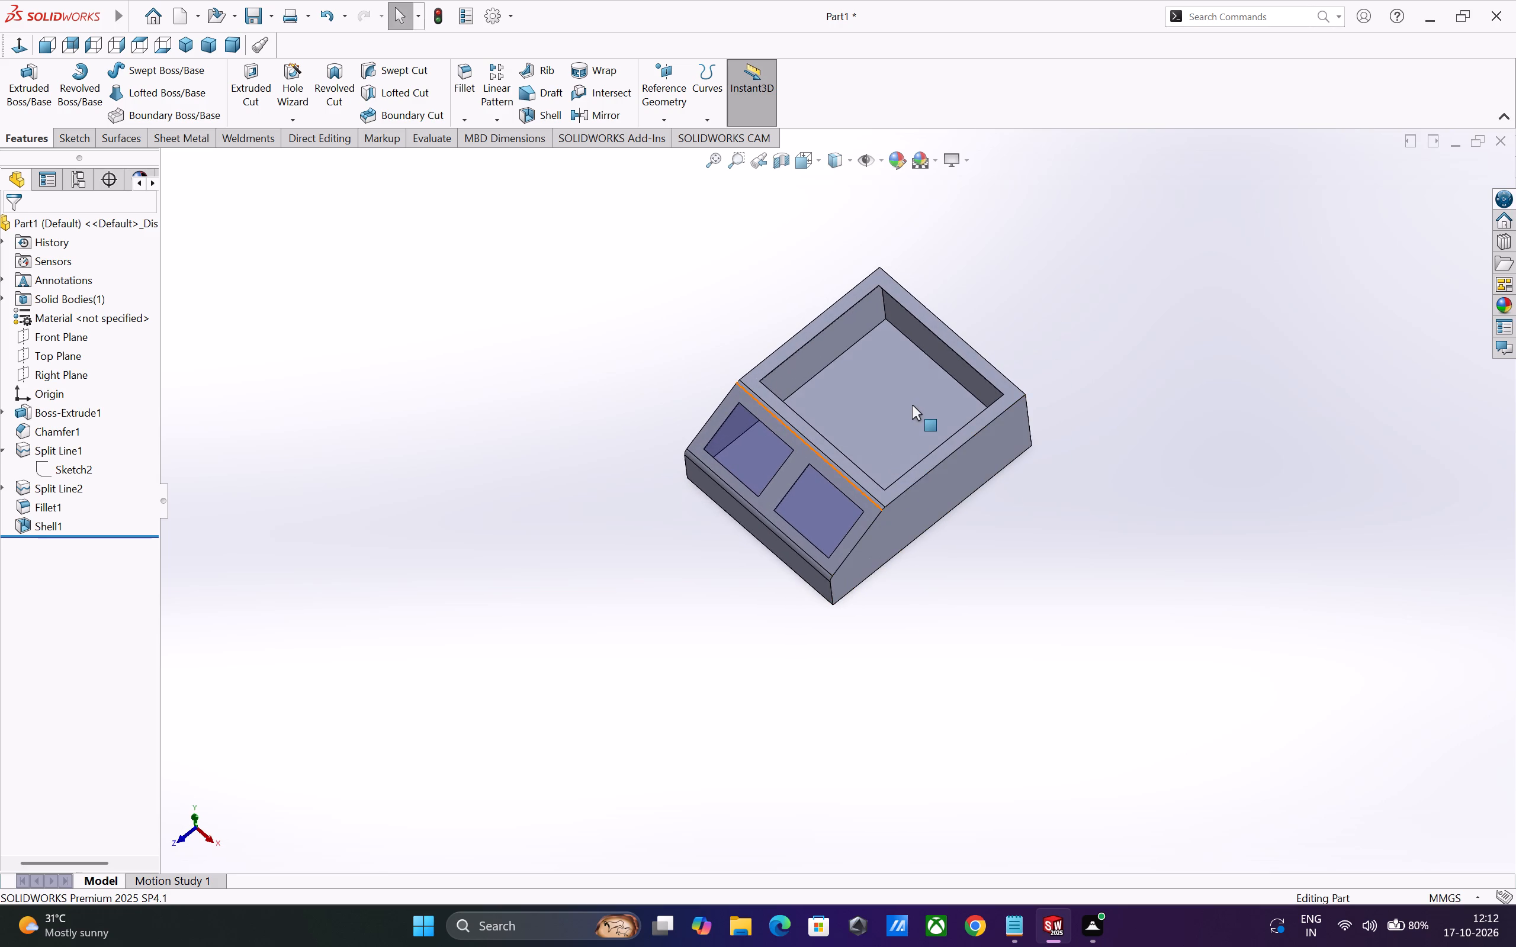
{"action": "scroll", "coordinate": [912, 405], "scroll_direction": "down", "scroll_amount": 2}
{"action": "middle_click_drag", "start_coordinate": [911, 407], "coordinate": [924, 404]}
{"action": "scroll", "coordinate": [924, 405], "scroll_direction": "up", "scroll_amount": 1}
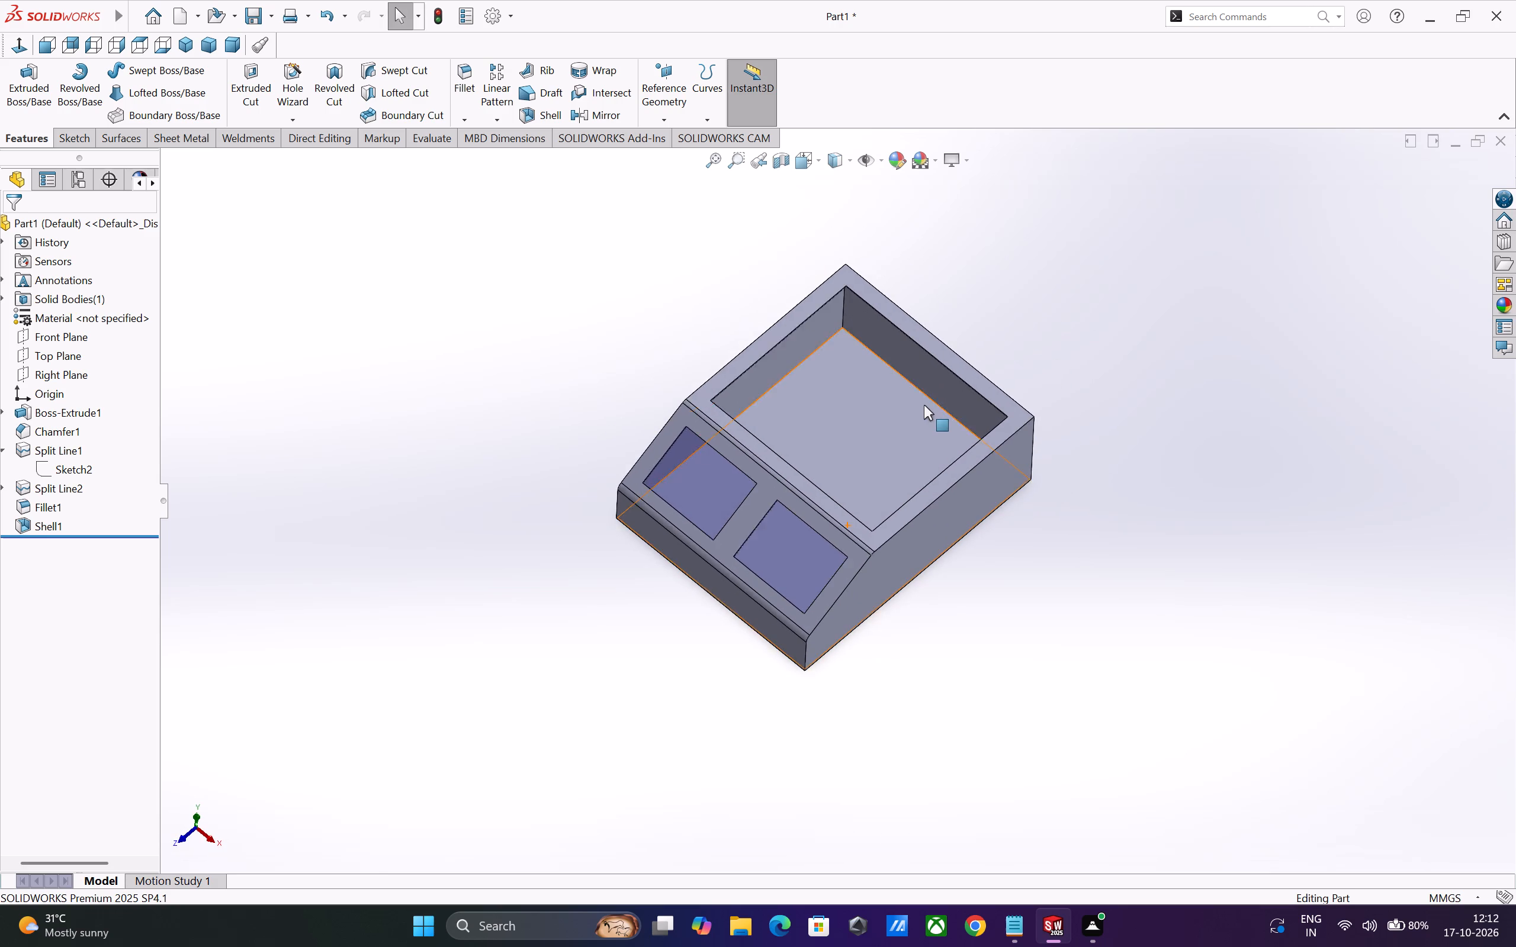
{"action": "scroll", "coordinate": [924, 405], "scroll_direction": "up", "scroll_amount": 3}
{"action": "middle_click_drag", "start_coordinate": [871, 444], "coordinate": [889, 448]}
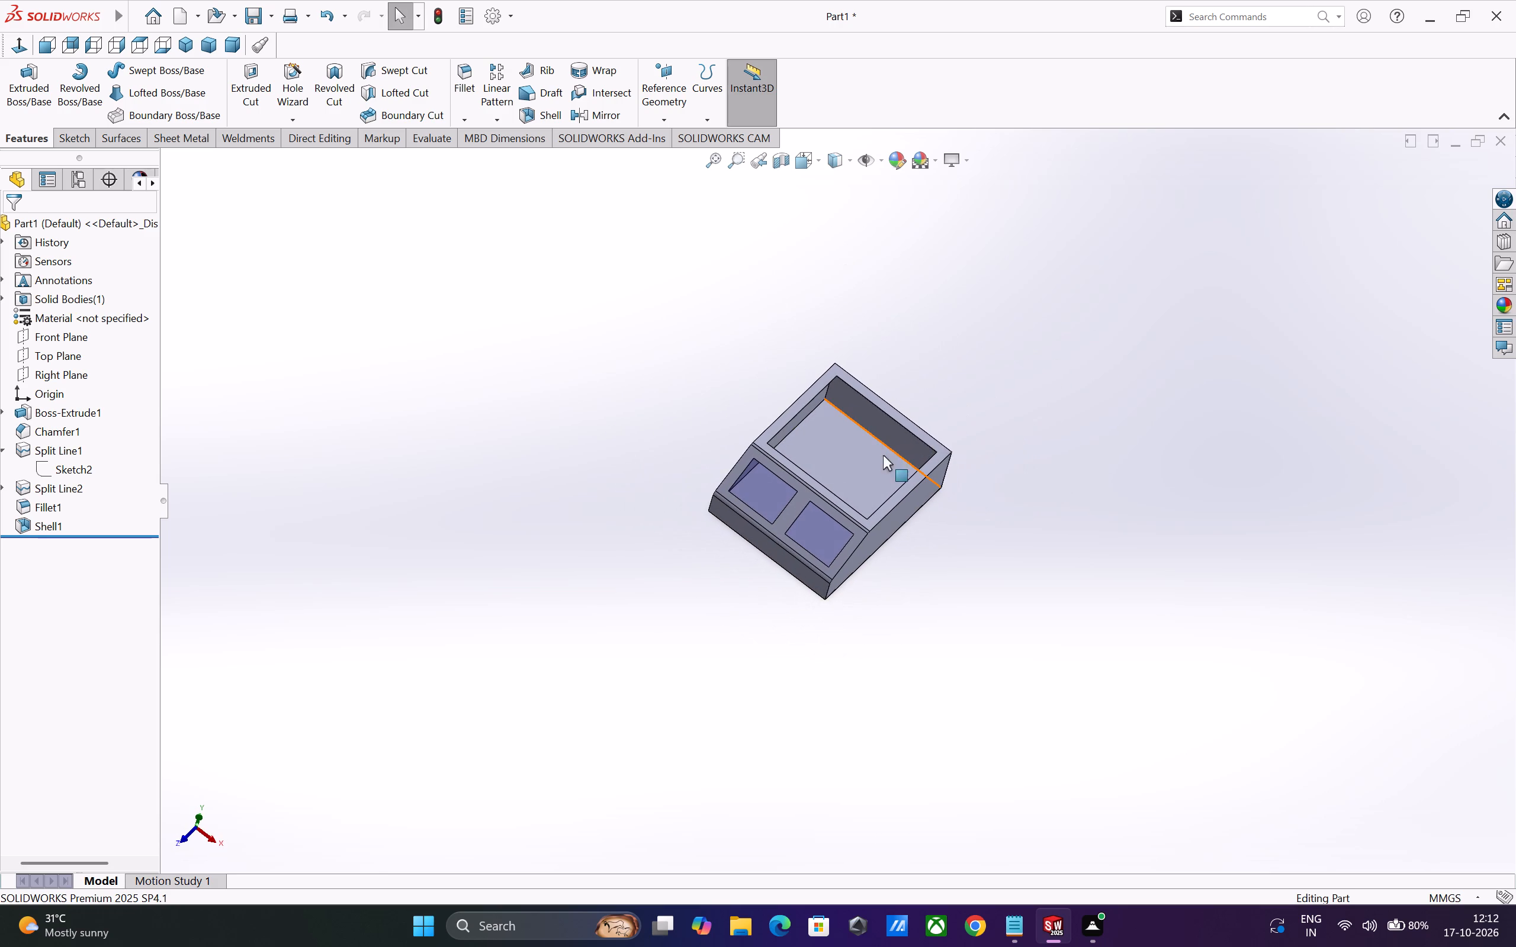
{"action": "scroll", "coordinate": [864, 470], "scroll_direction": "down", "scroll_amount": 2}
{"action": "middle_click_drag", "start_coordinate": [769, 441], "coordinate": [969, 458]}
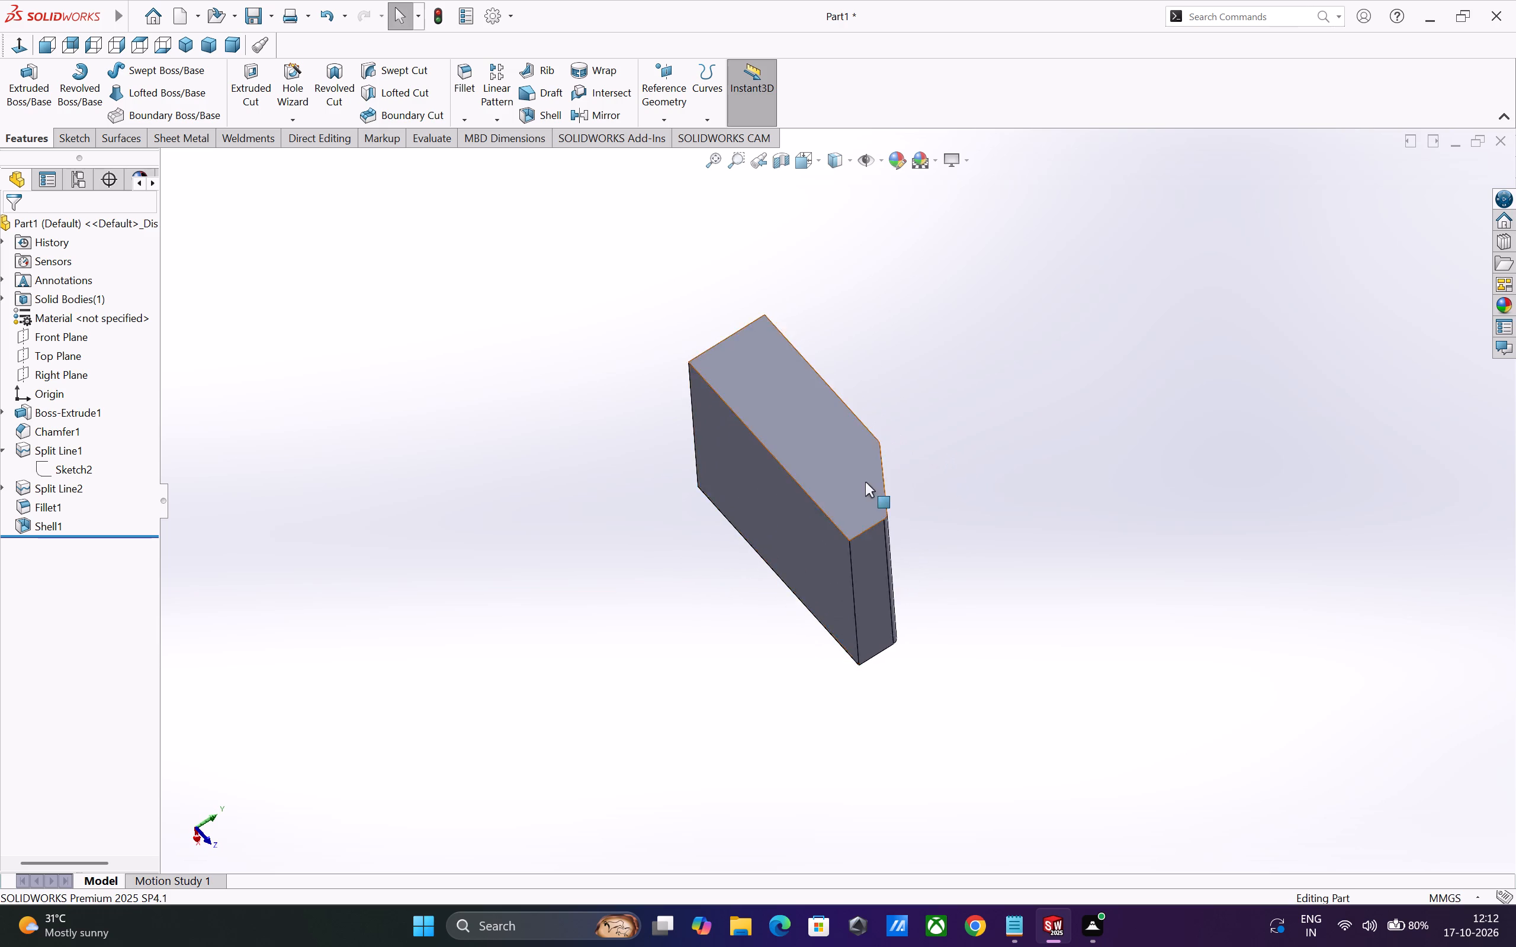
{"action": "scroll", "coordinate": [864, 482], "scroll_direction": "up", "scroll_amount": 3}
{"action": "scroll", "coordinate": [855, 461], "scroll_direction": "down", "scroll_amount": 3}
{"action": "middle_click_drag", "start_coordinate": [845, 465], "coordinate": [637, 474]}
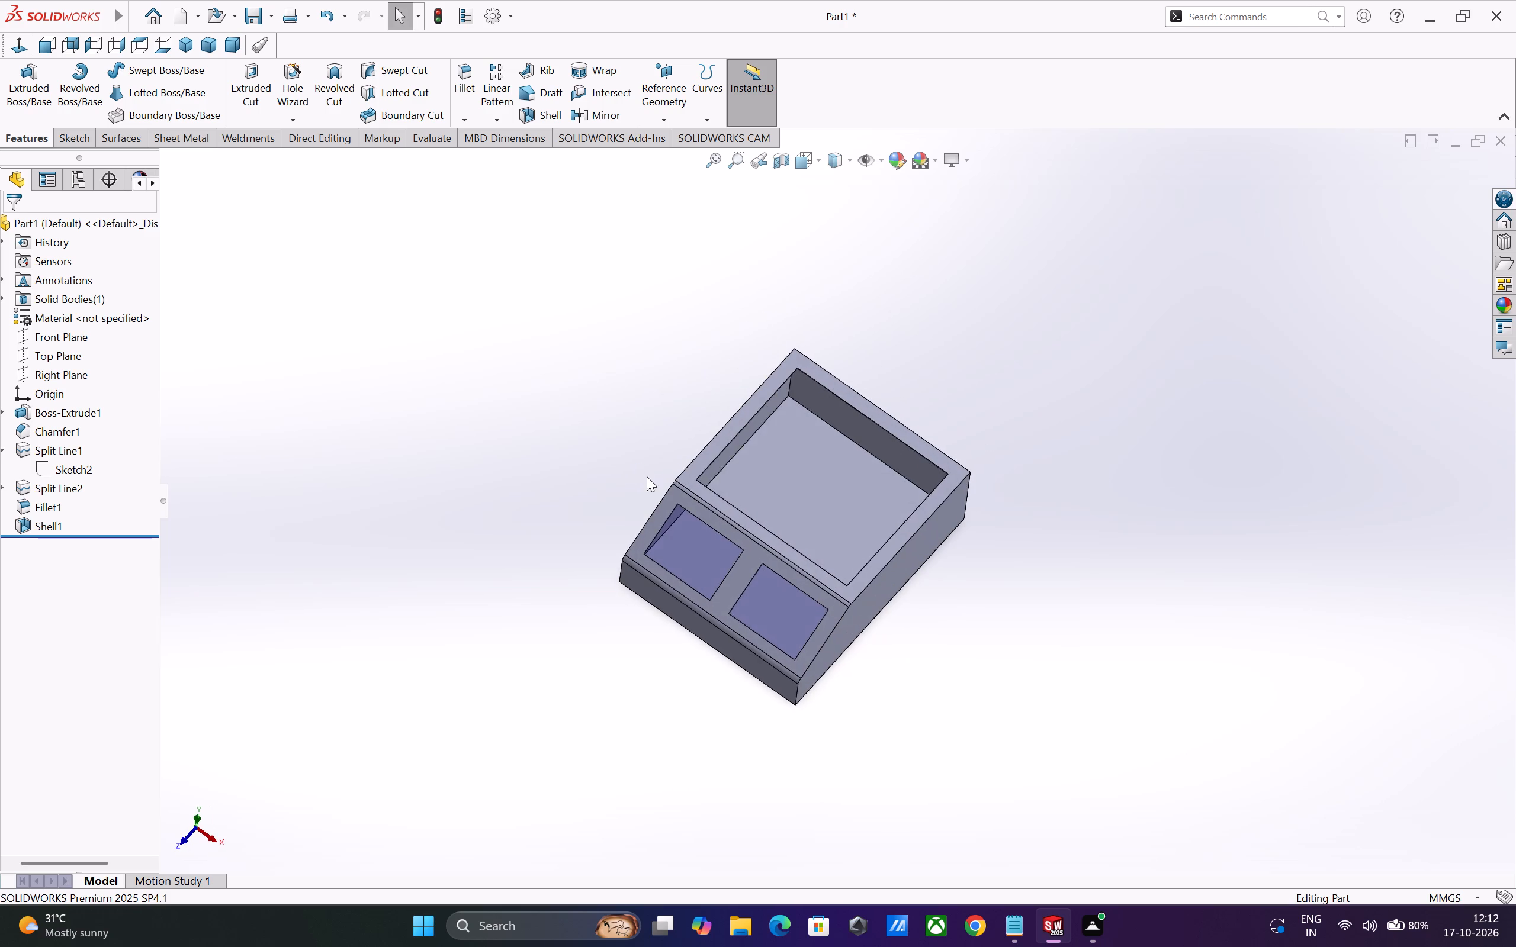
{"action": "scroll", "coordinate": [708, 487], "scroll_direction": "up", "scroll_amount": 2}
{"action": "middle_click_drag", "start_coordinate": [713, 482], "coordinate": [695, 491]}
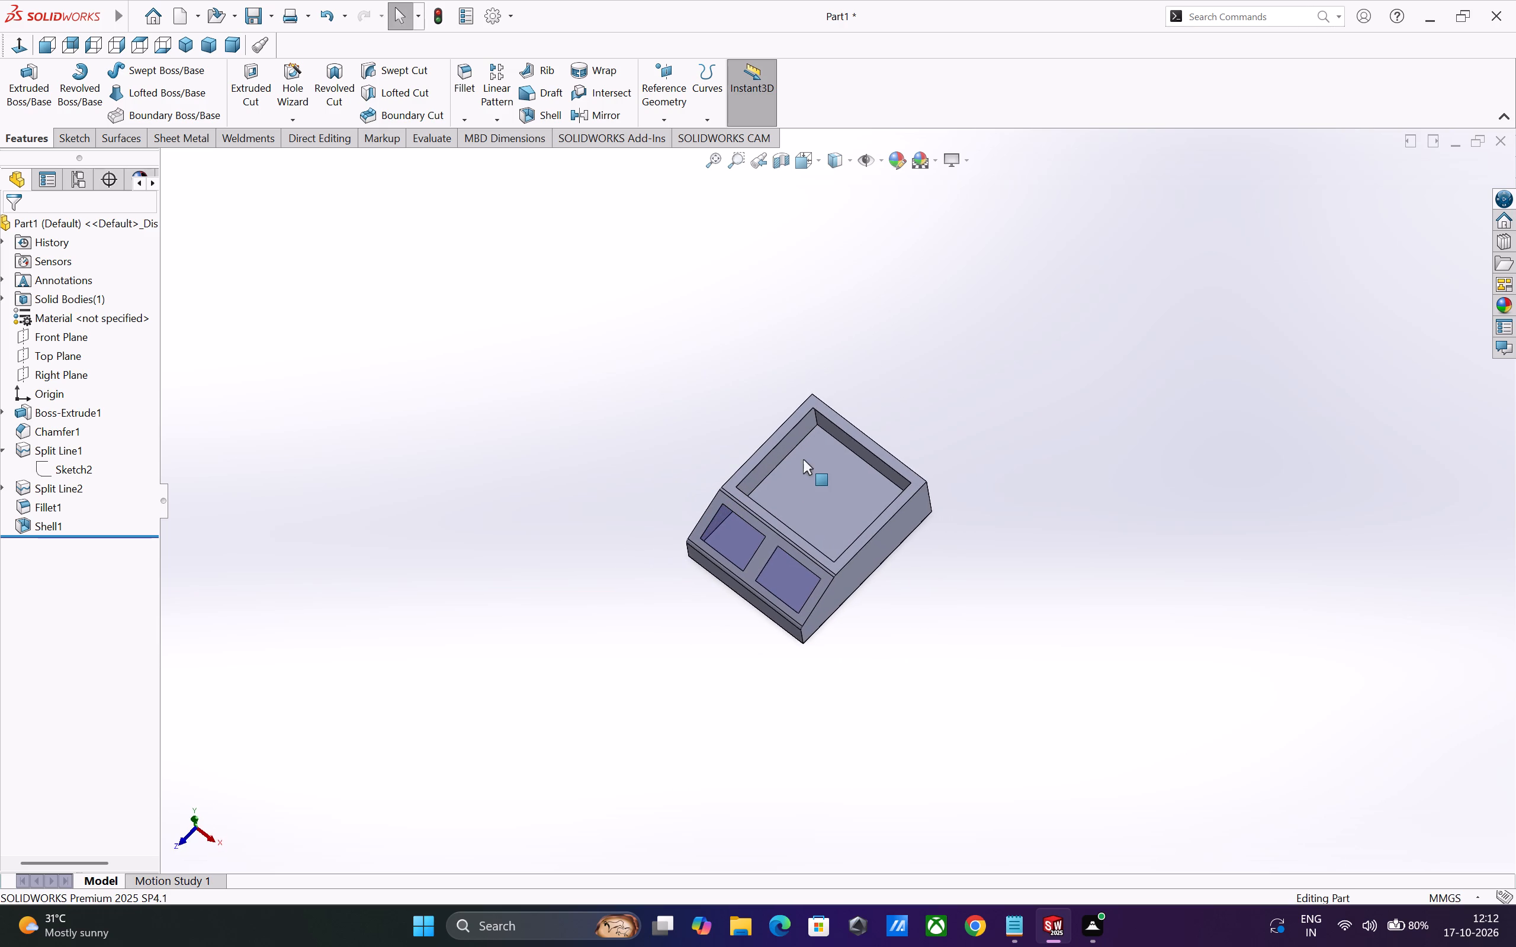
Open a new sketch on the housing's top rim face.
{"action": "left_click", "coordinate": [772, 439]}
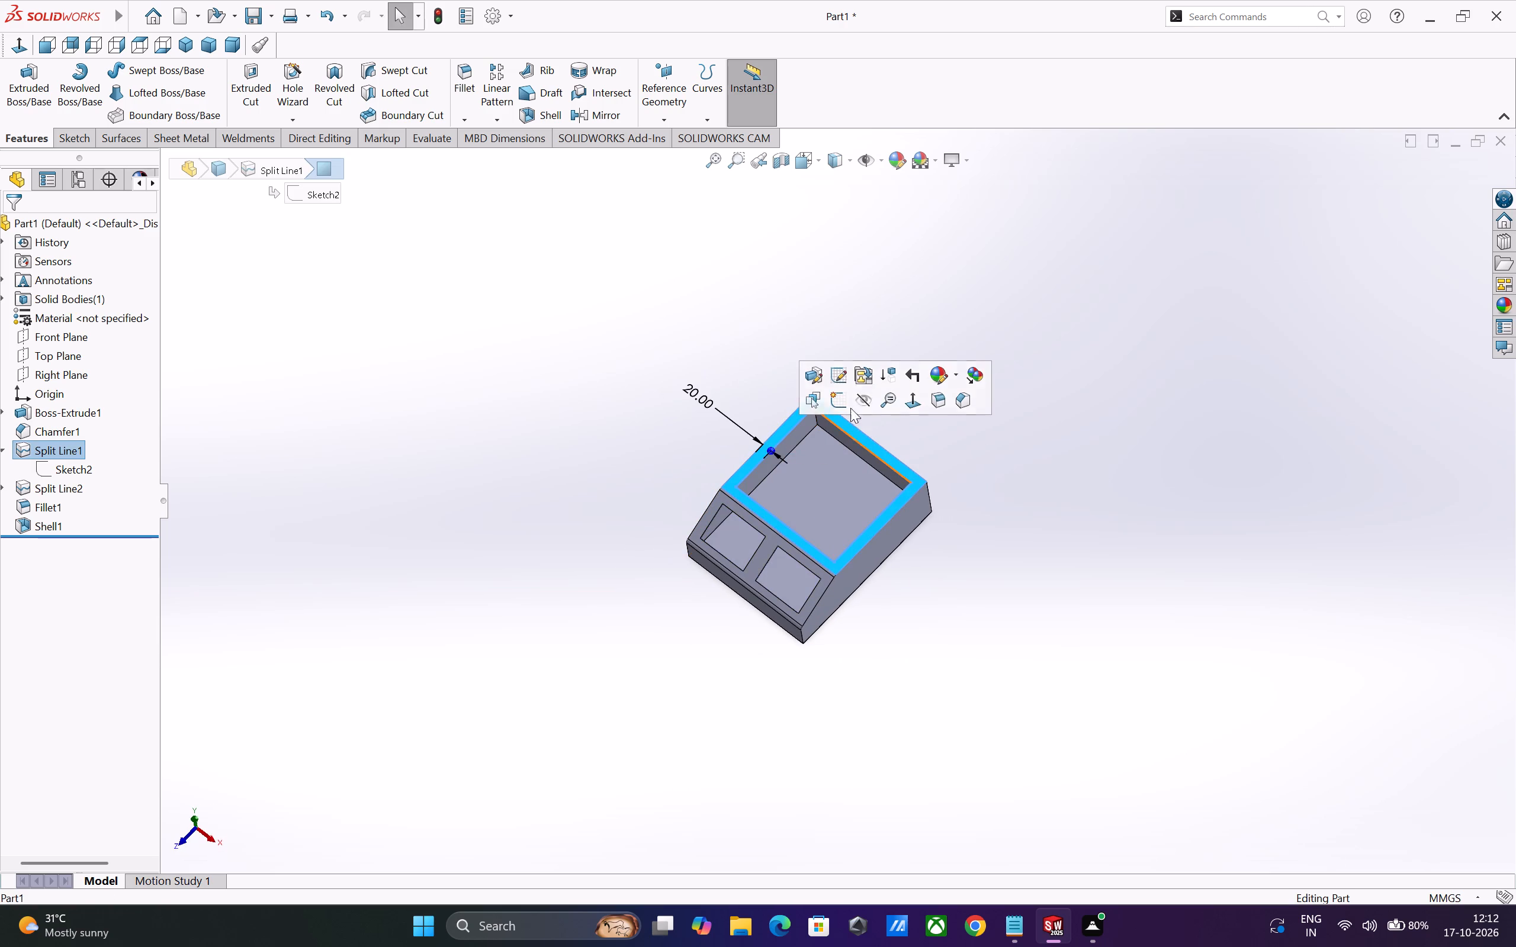
{"action": "left_click", "coordinate": [840, 406]}
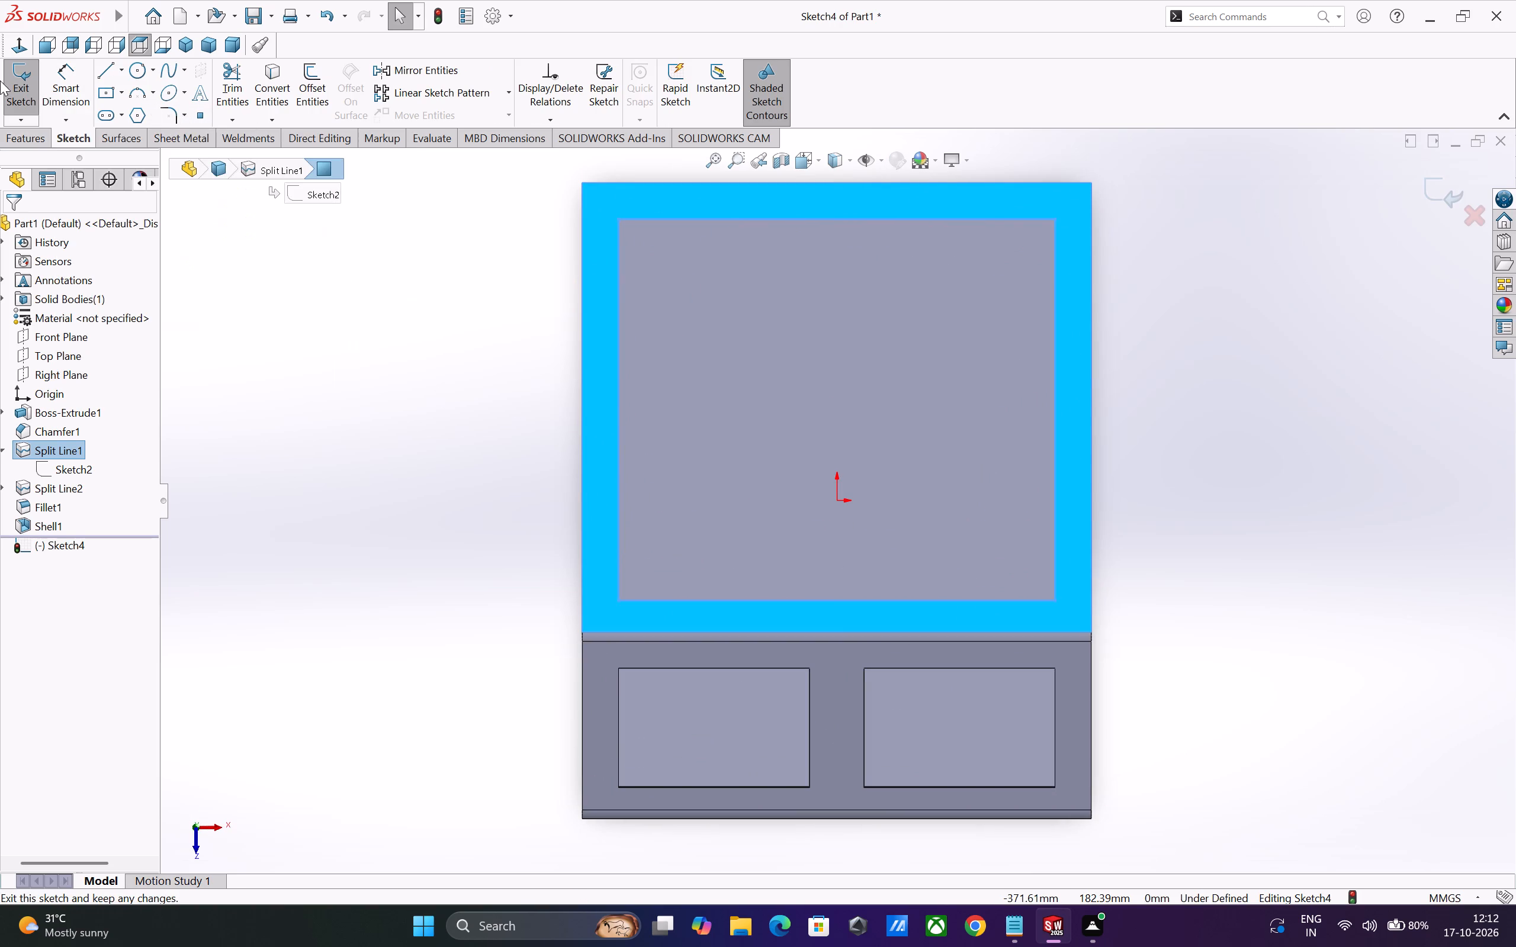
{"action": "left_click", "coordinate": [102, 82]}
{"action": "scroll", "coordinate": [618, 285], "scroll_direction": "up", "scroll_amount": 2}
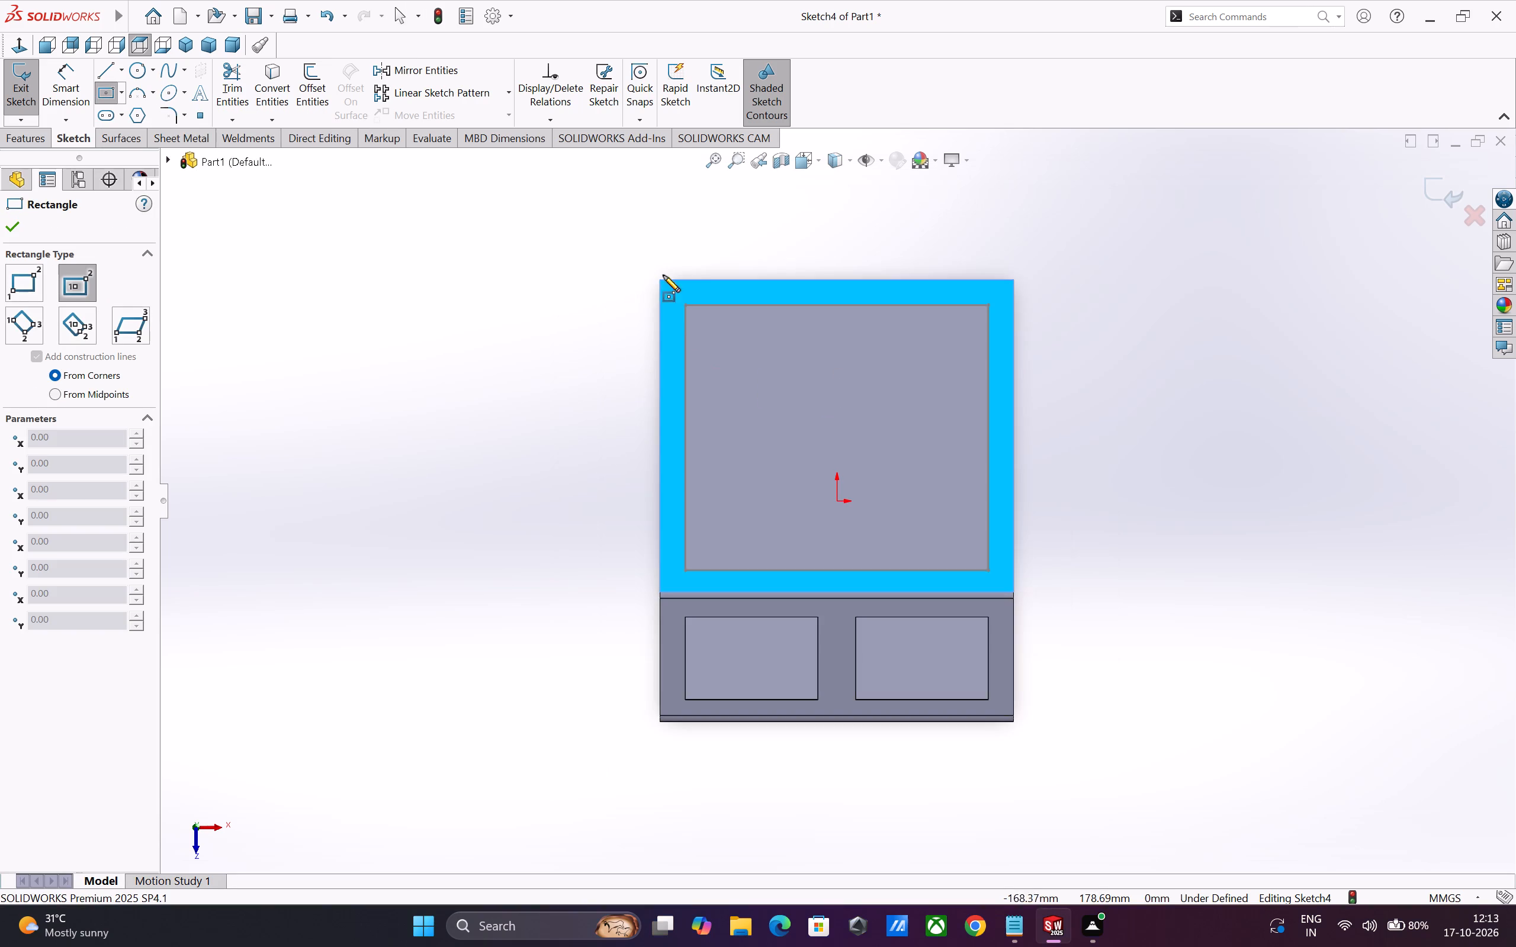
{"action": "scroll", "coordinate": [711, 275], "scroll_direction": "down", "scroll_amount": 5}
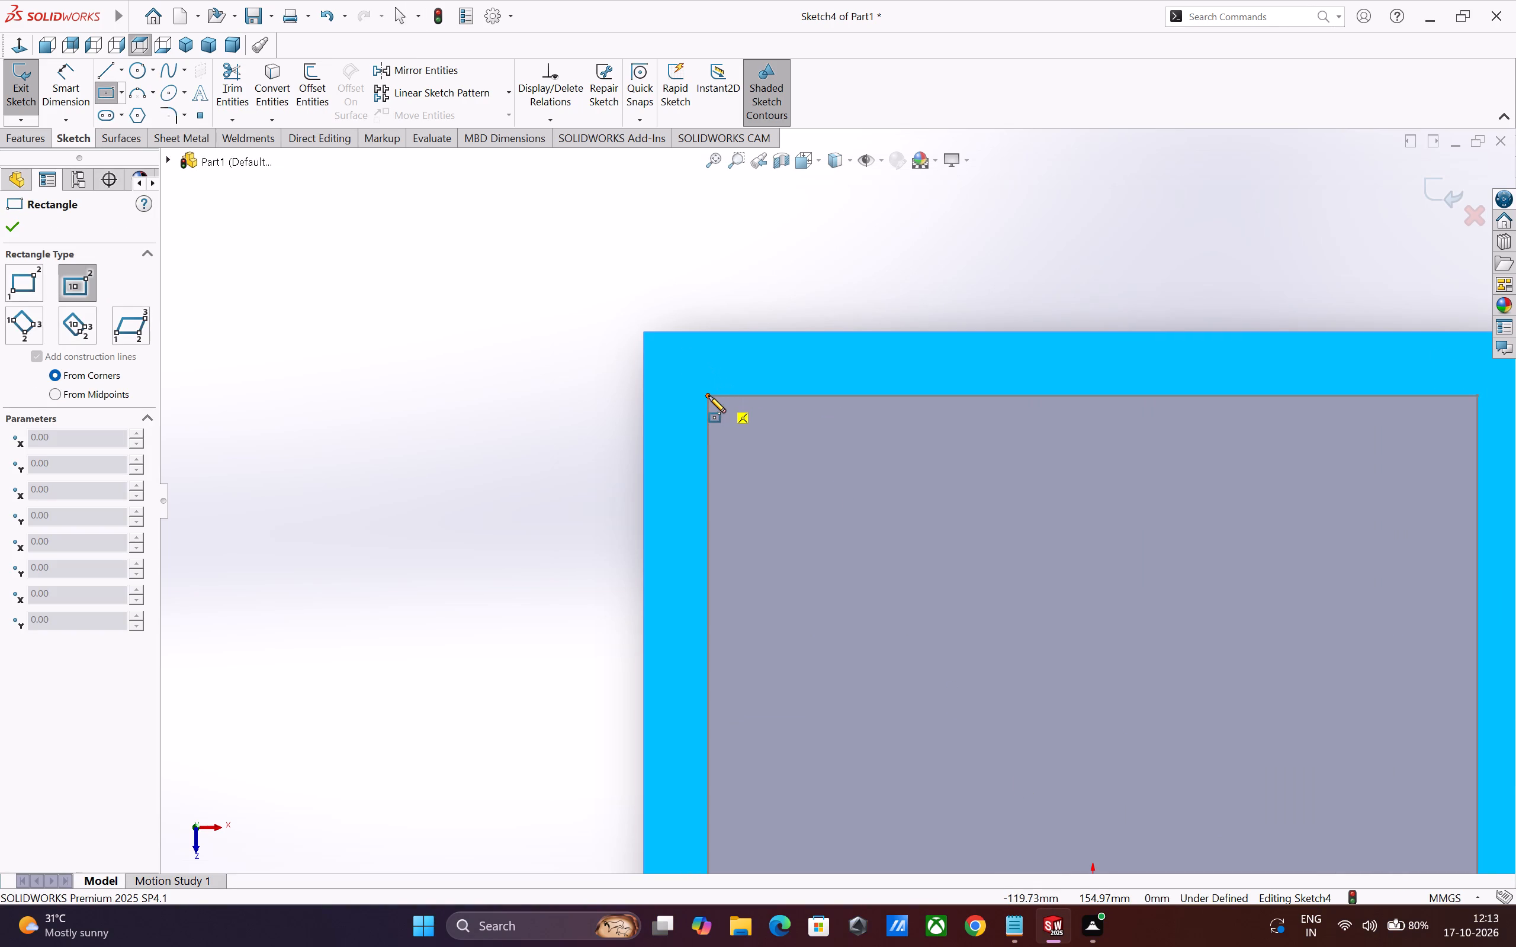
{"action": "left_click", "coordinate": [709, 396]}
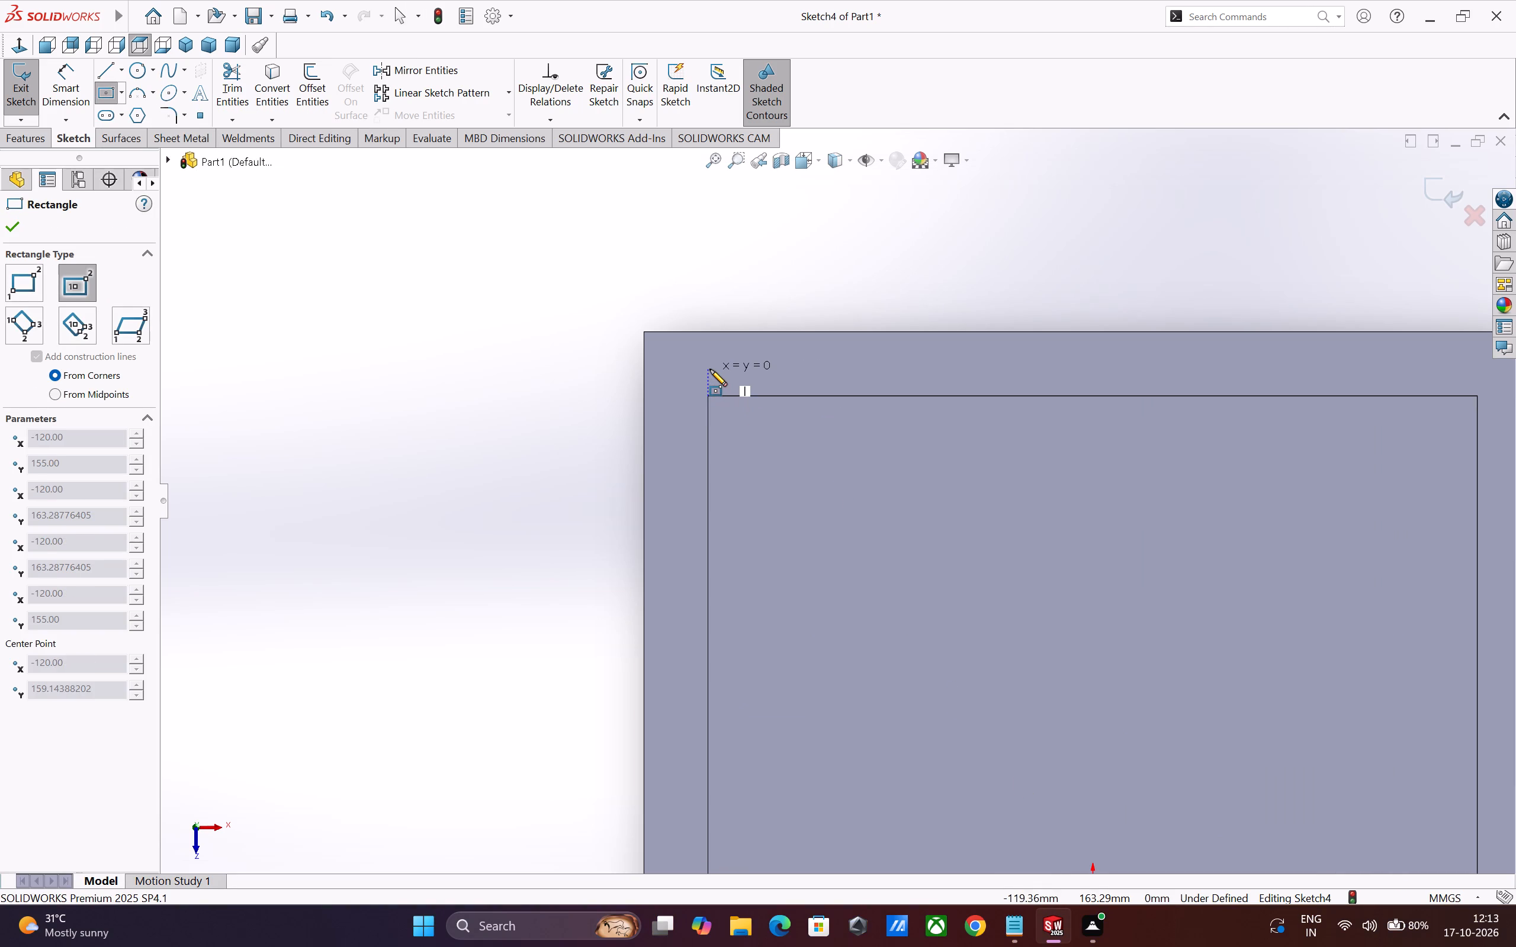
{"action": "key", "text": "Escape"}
Sketch an L-shaped line on the rim: about 9.6 mm from the opening's rear-left corner toward the back, then 20 mm to the outer side edge.
{"action": "left_click", "coordinate": [105, 63]}
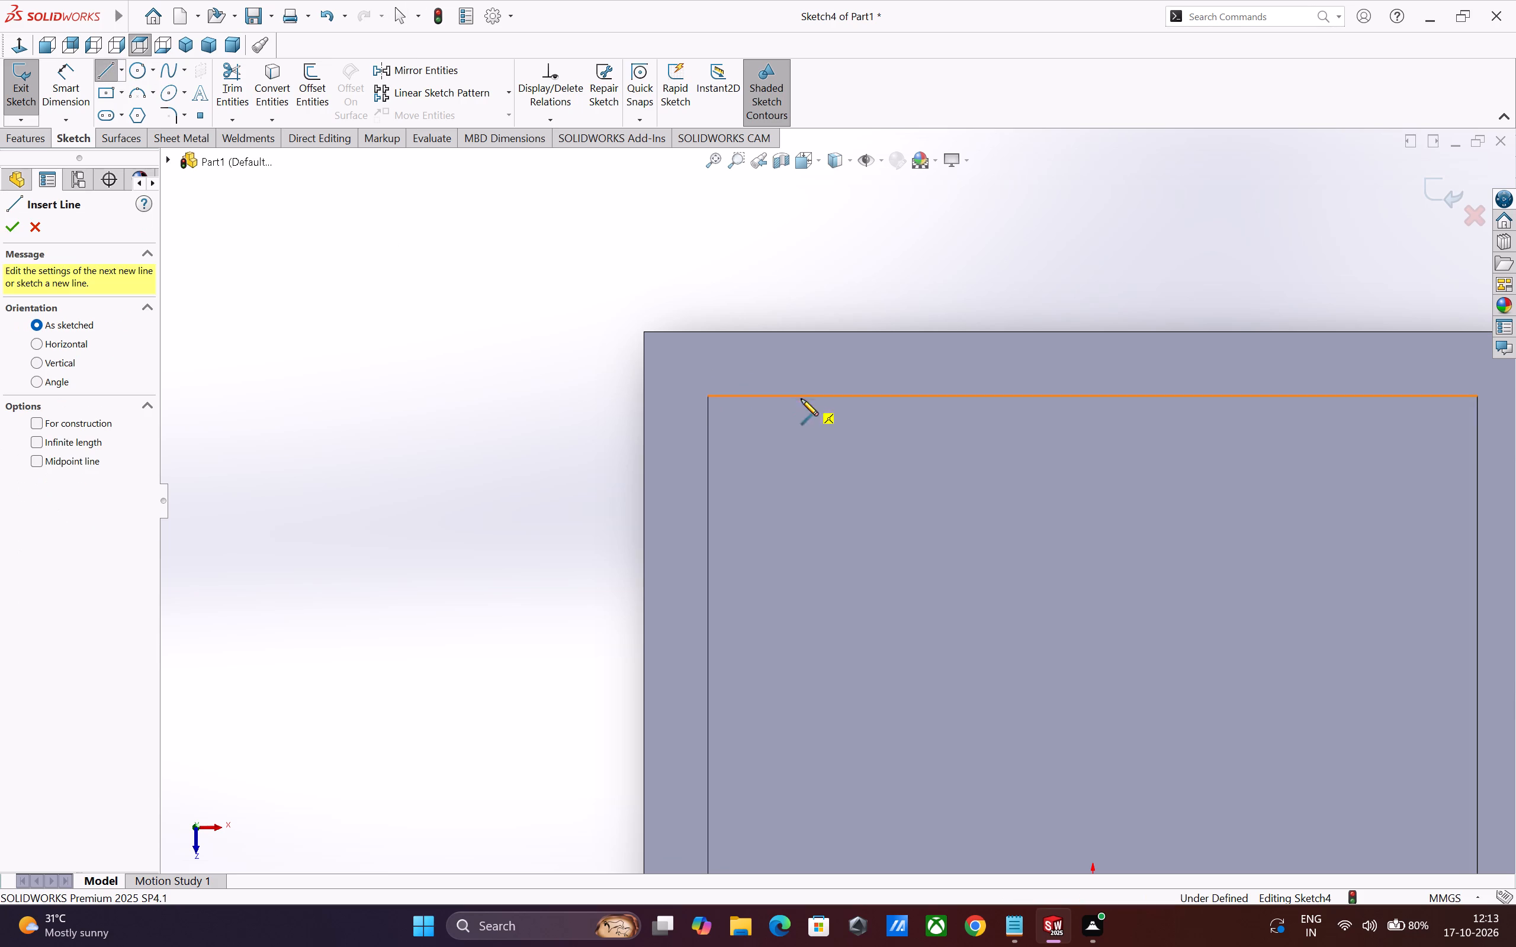
{"action": "left_click", "coordinate": [709, 397]}
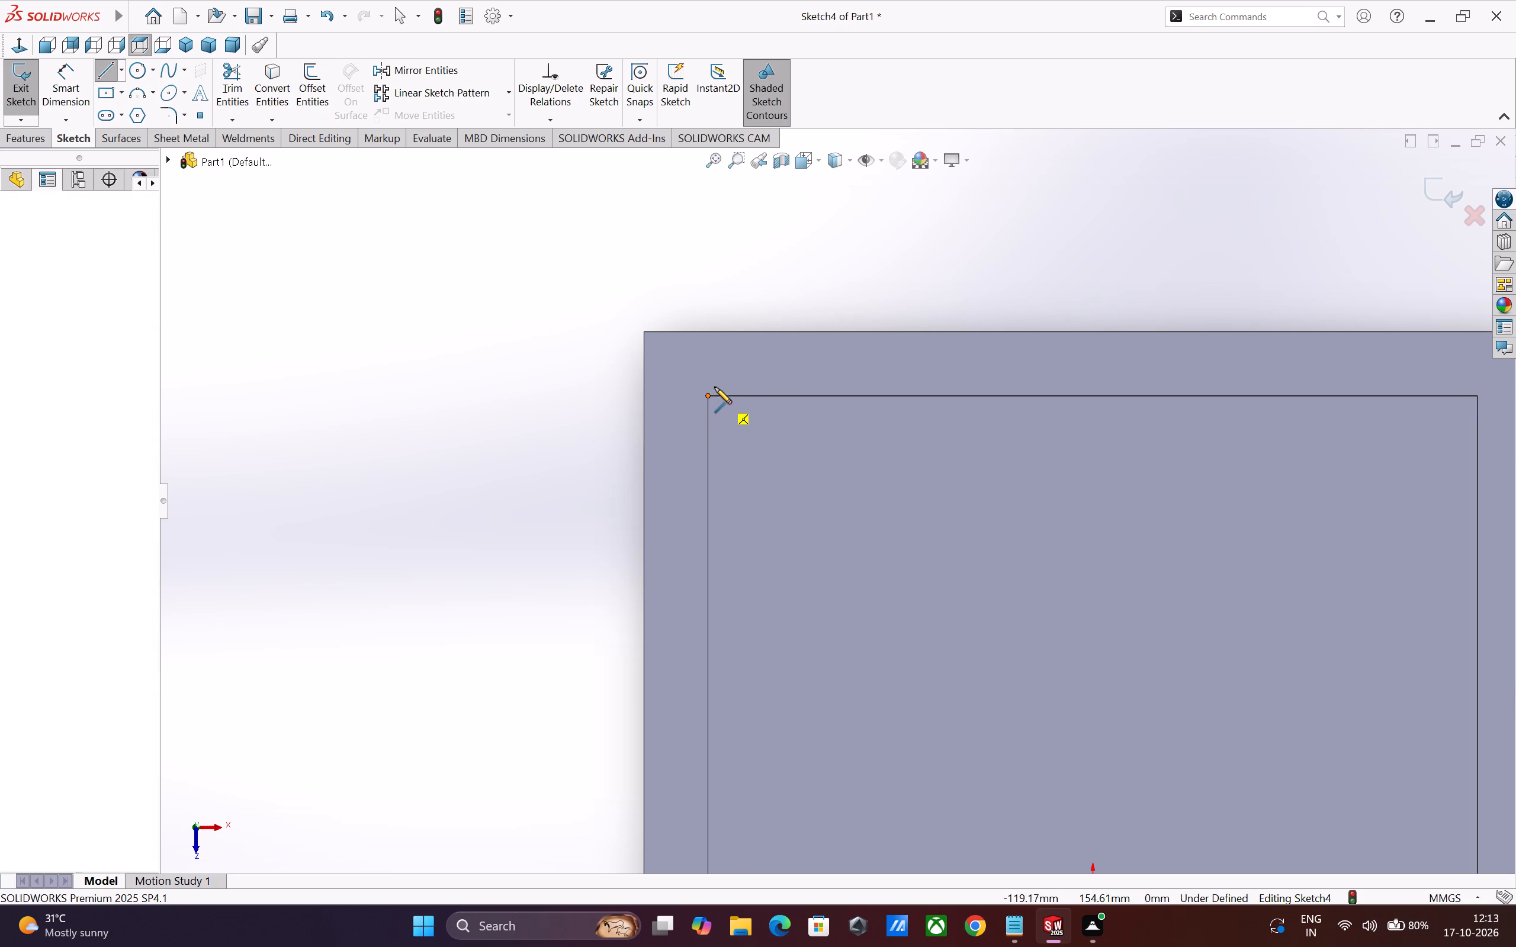
{"action": "left_click", "coordinate": [708, 365]}
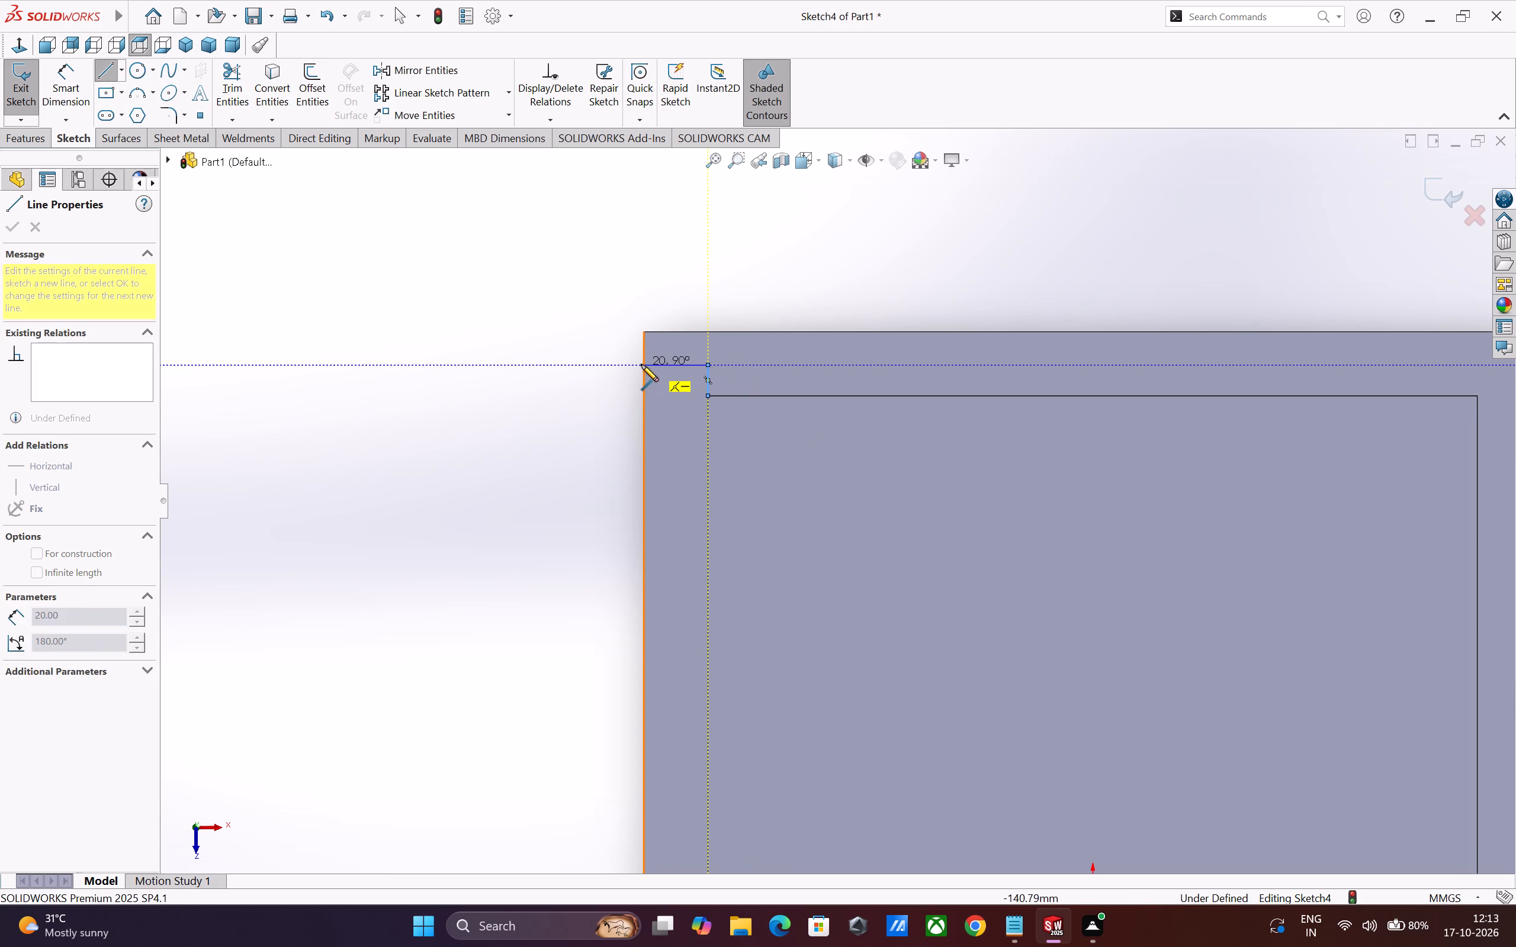
{"action": "left_click", "coordinate": [643, 365]}
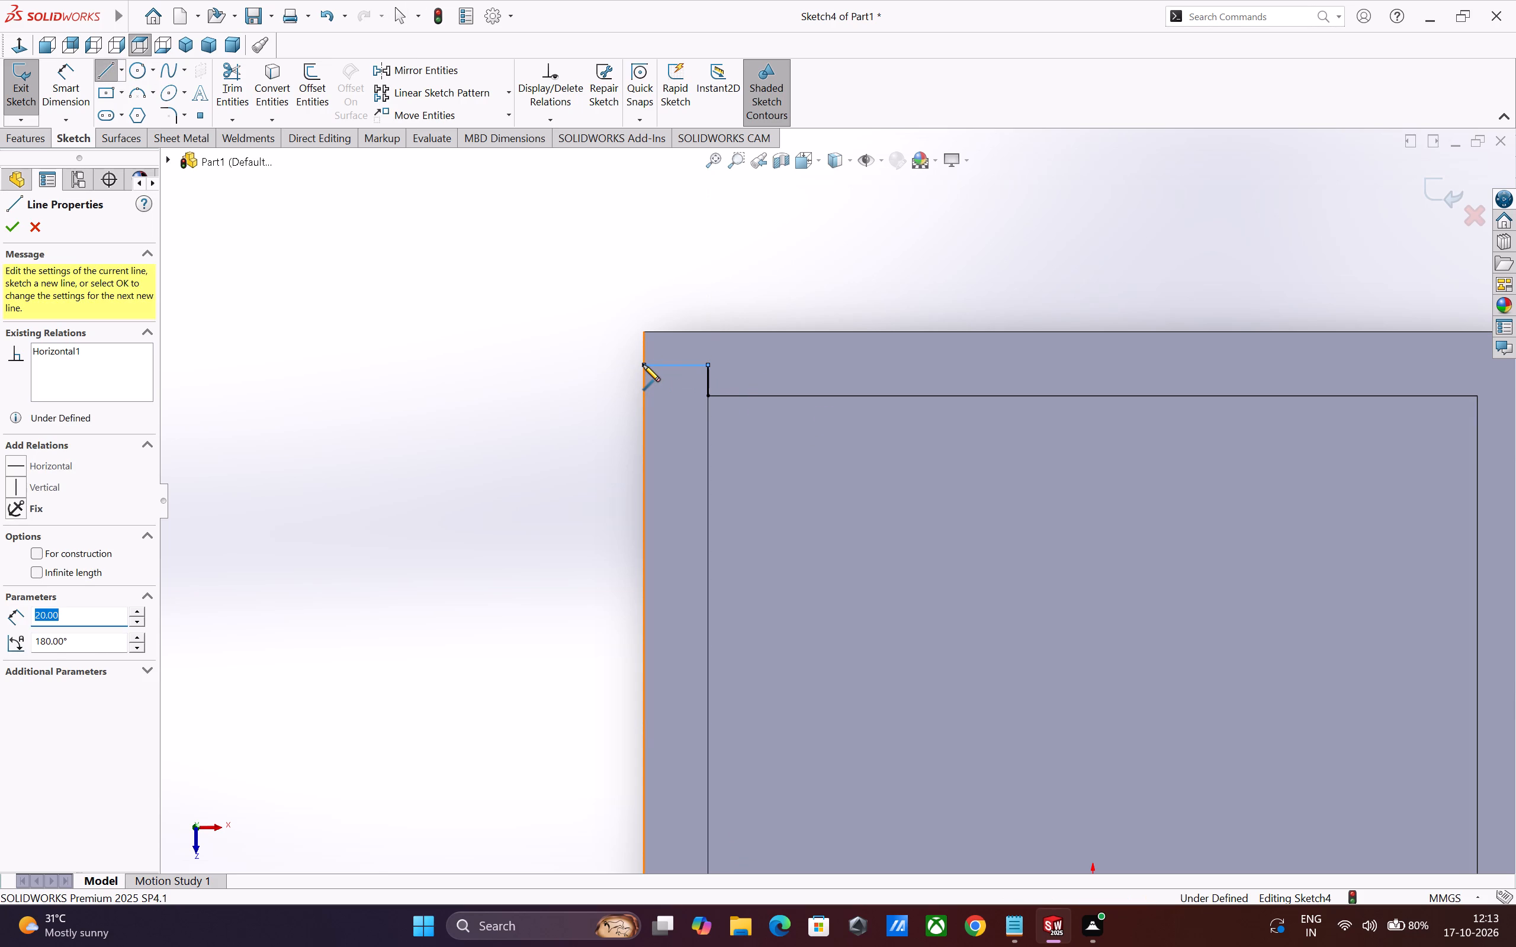
{"action": "key", "text": "Escape"}
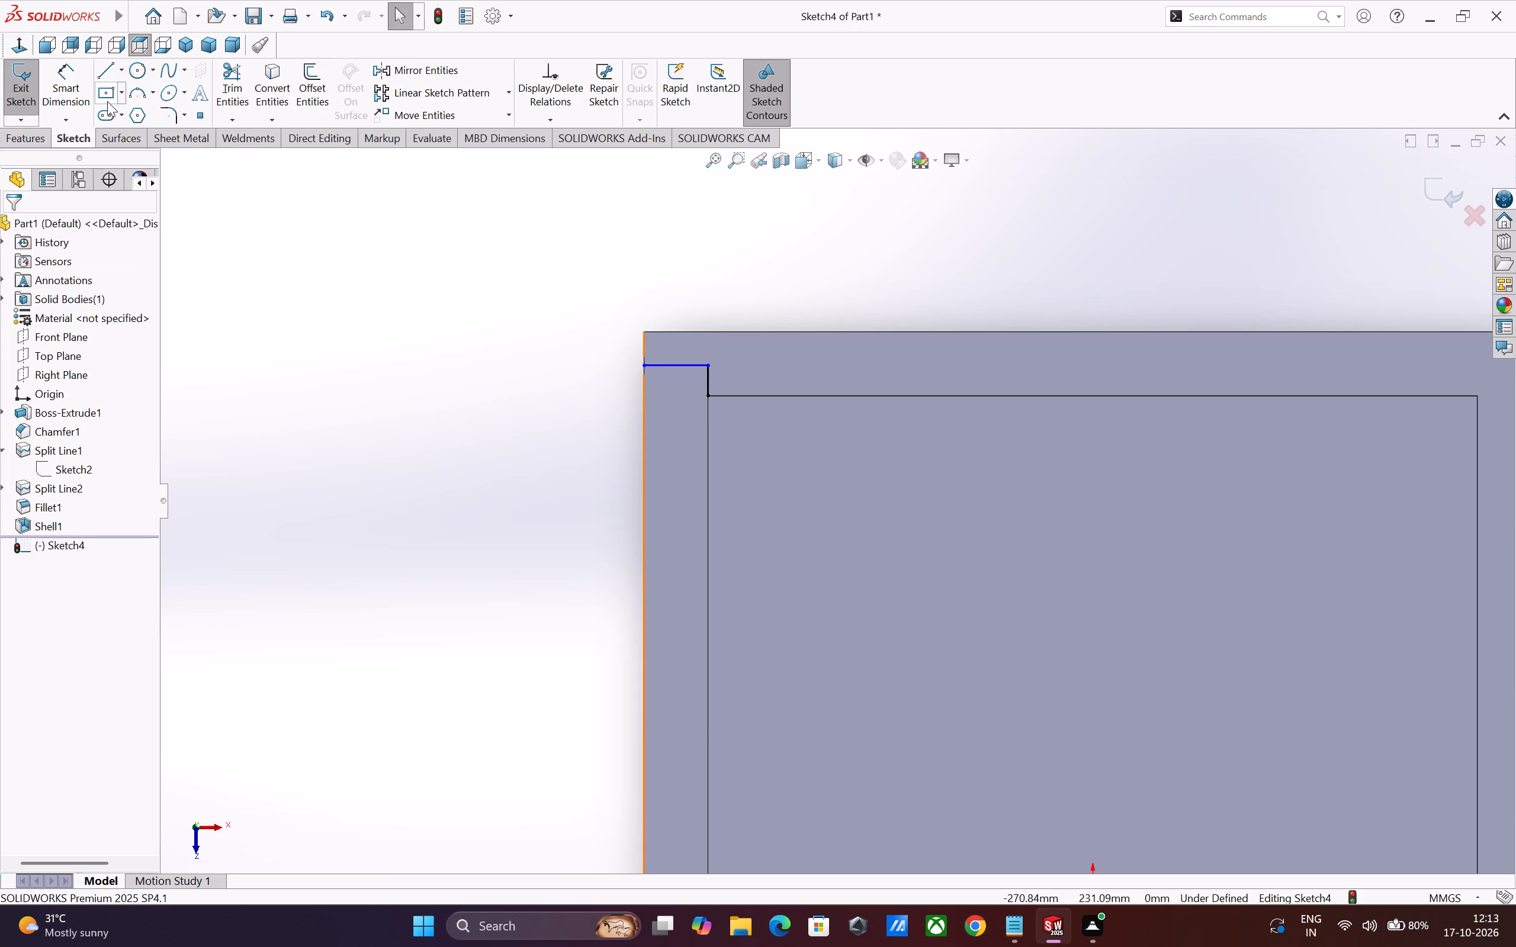
Dimension the short line starting at the opening's corner to 8 mm.
{"action": "left_click", "coordinate": [78, 100]}
{"action": "left_click", "coordinate": [709, 383]}
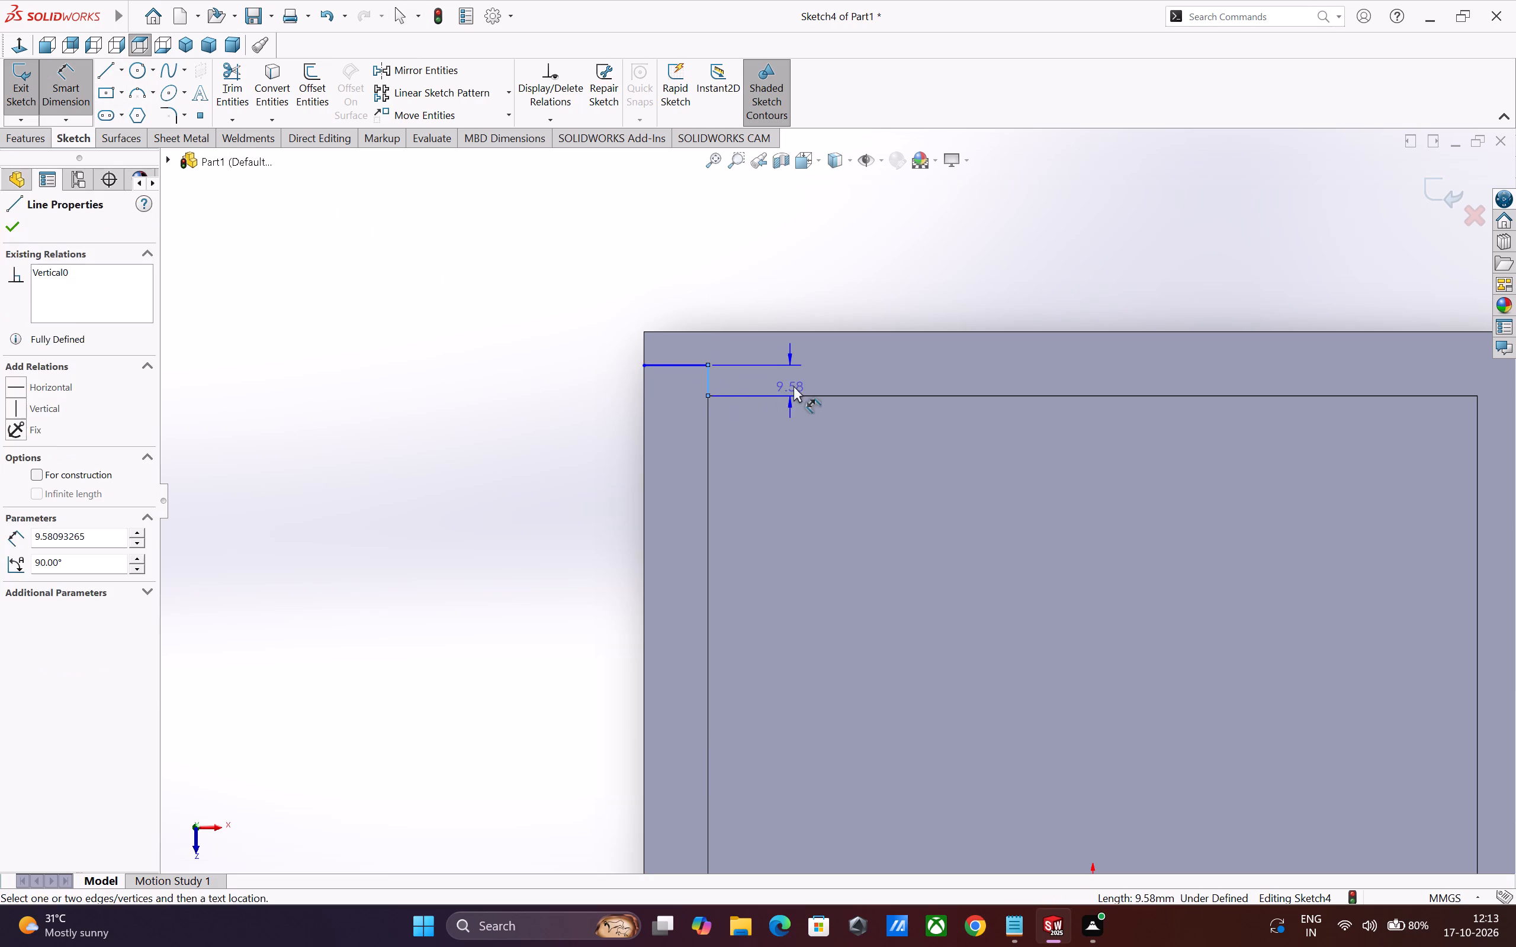
{"action": "left_click", "coordinate": [794, 386]}
{"action": "key", "text": "8"}
{"action": "key", "text": "Return"}
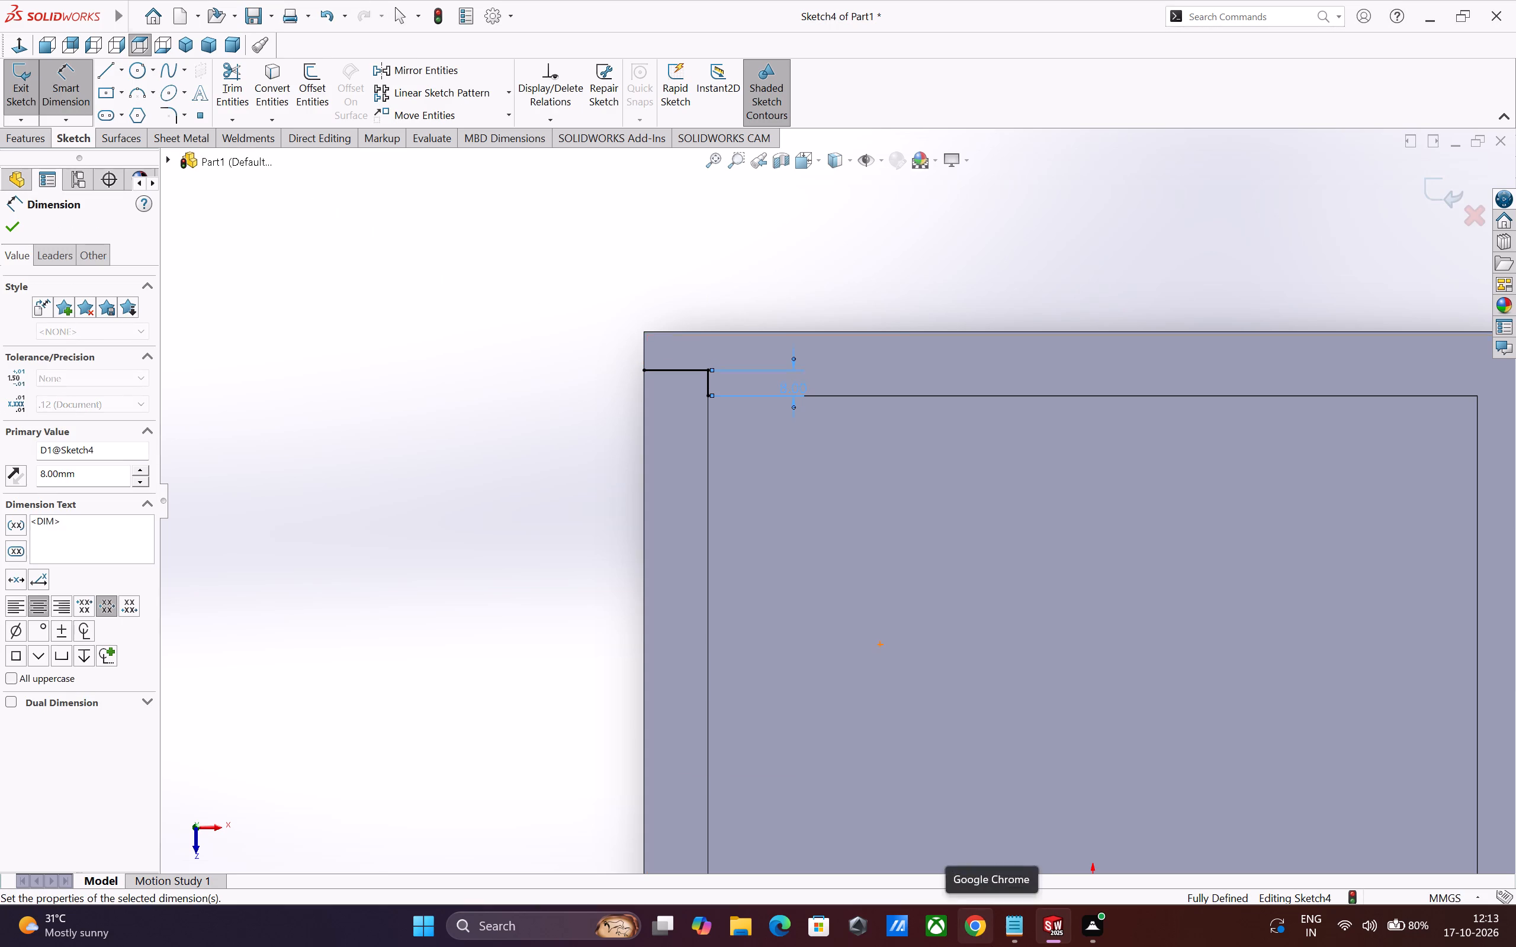
{"action": "left_click", "coordinate": [576, 656]}
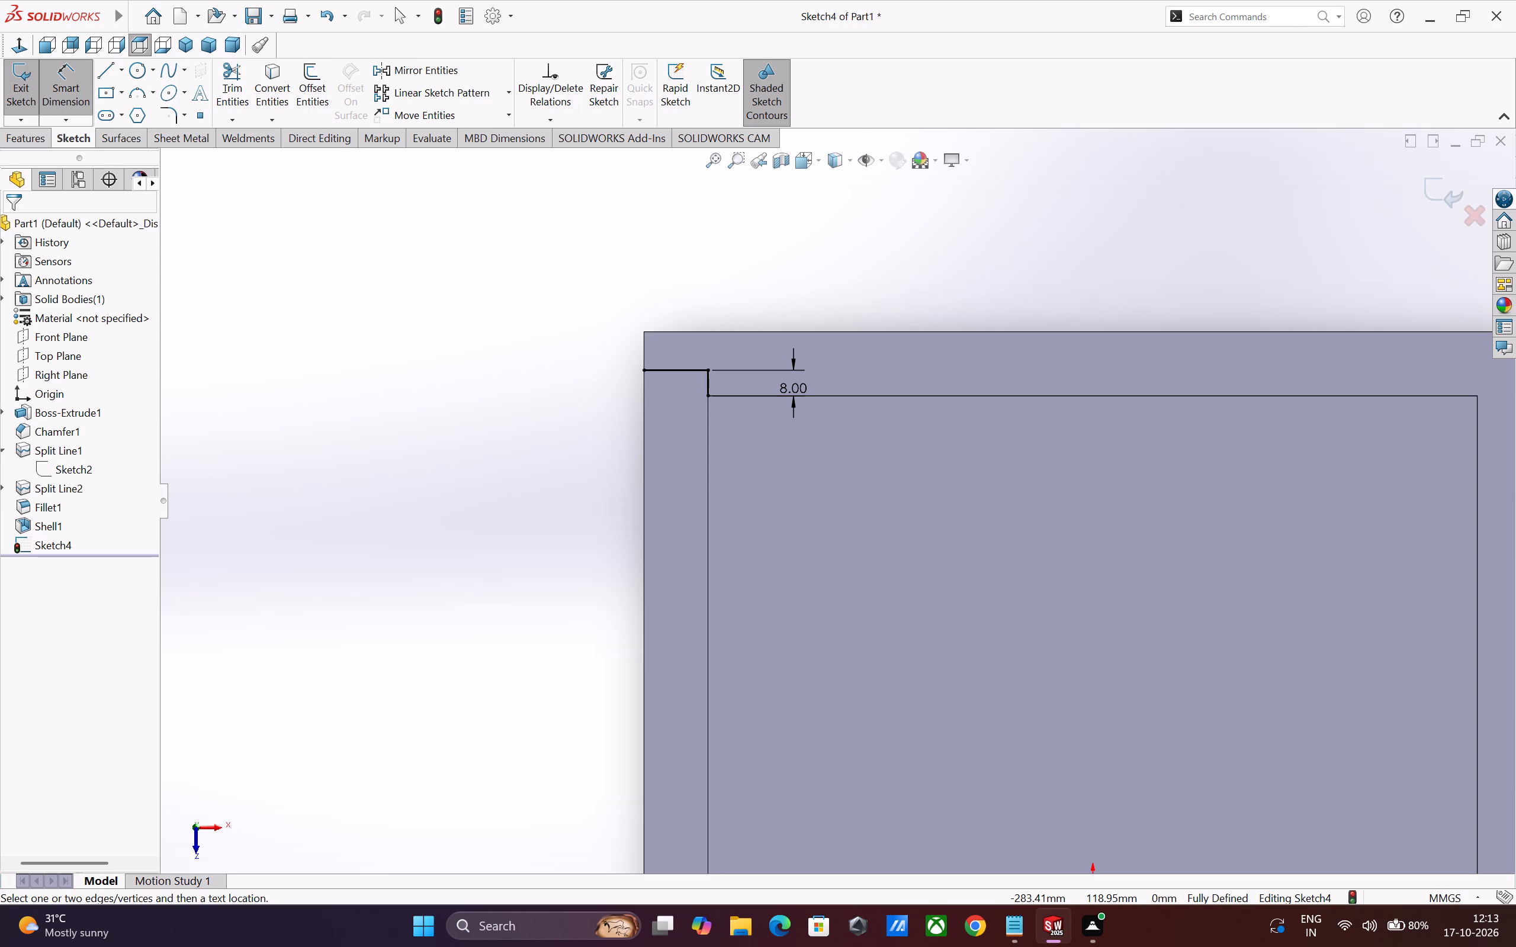
Cut the L-shaped sketch as a one-direction thin feature 1 mm thick, with a blind depth of 1 mm.
{"action": "left_click", "coordinate": [42, 141]}
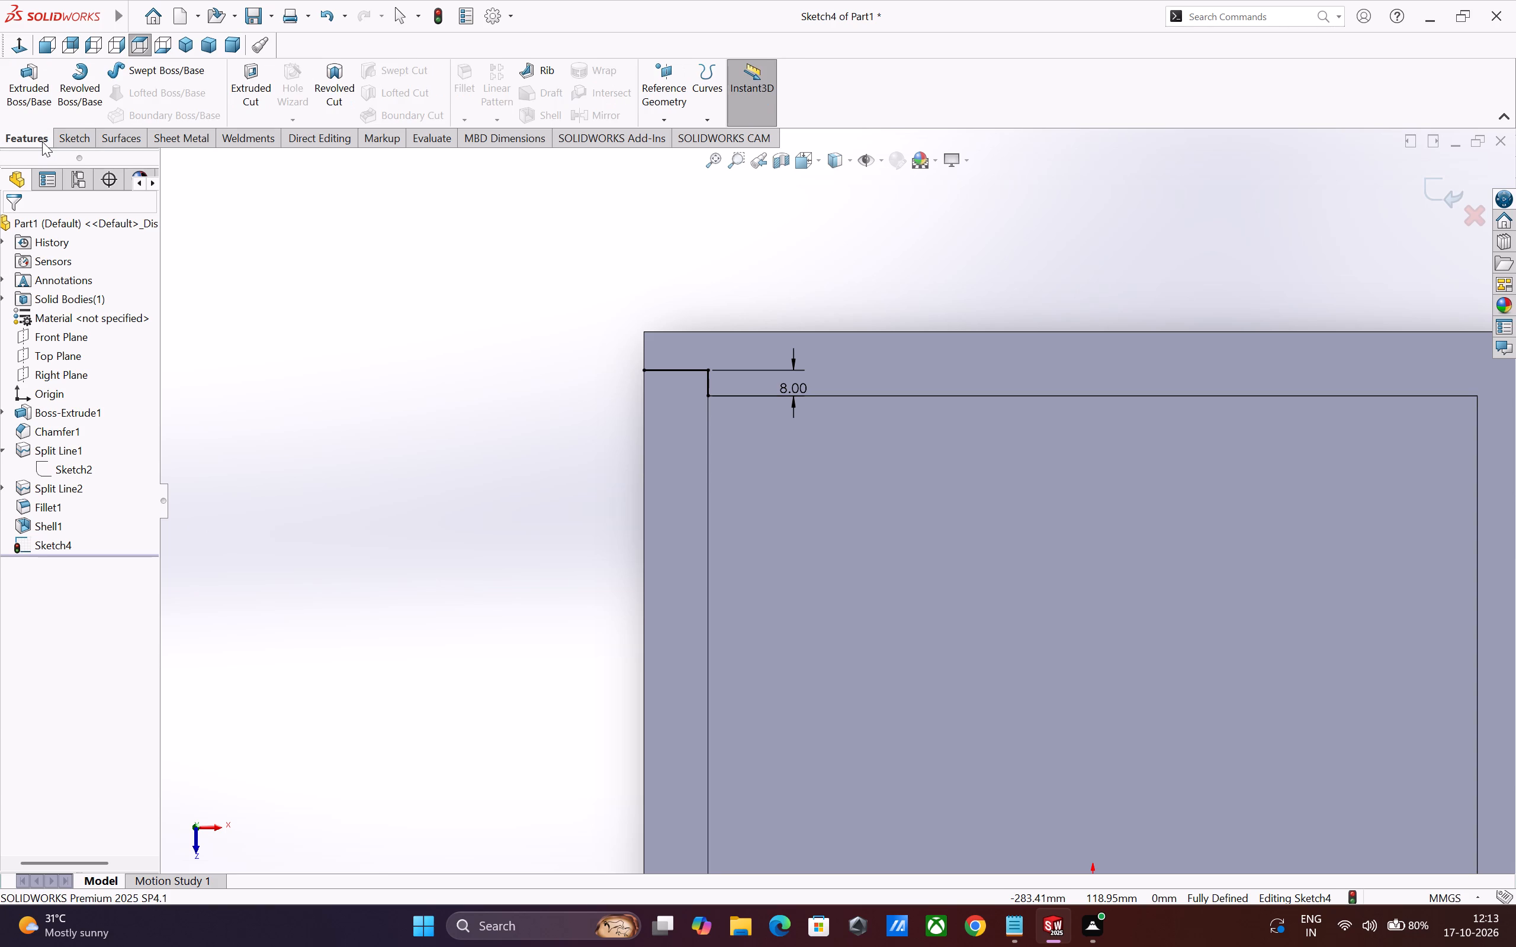
{"action": "left_click", "coordinate": [239, 101]}
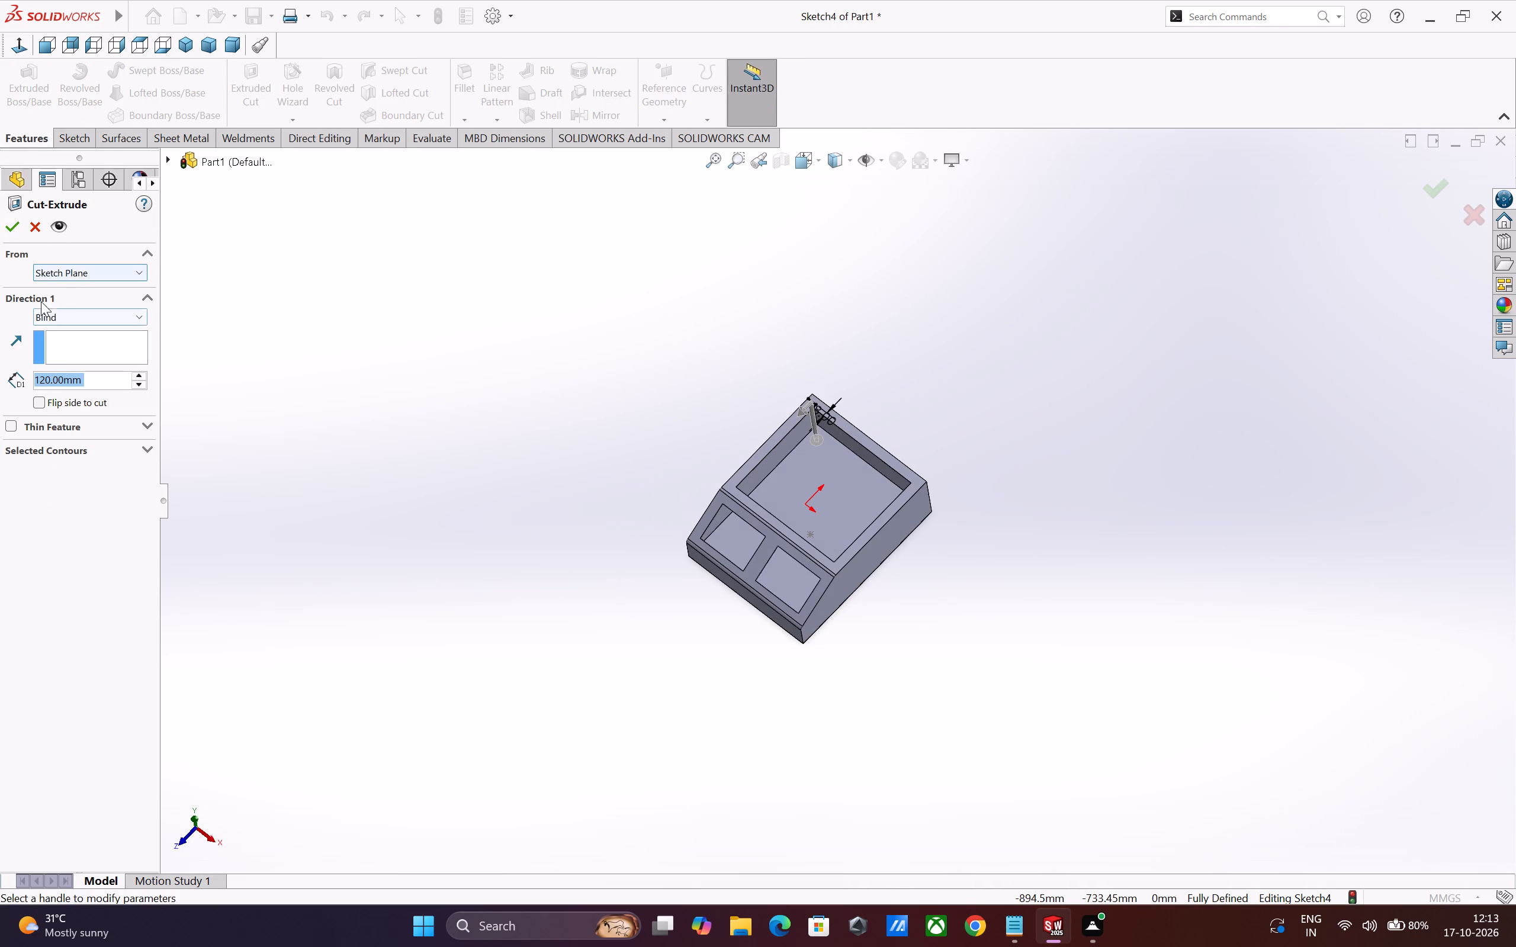
{"action": "left_click", "coordinate": [13, 424]}
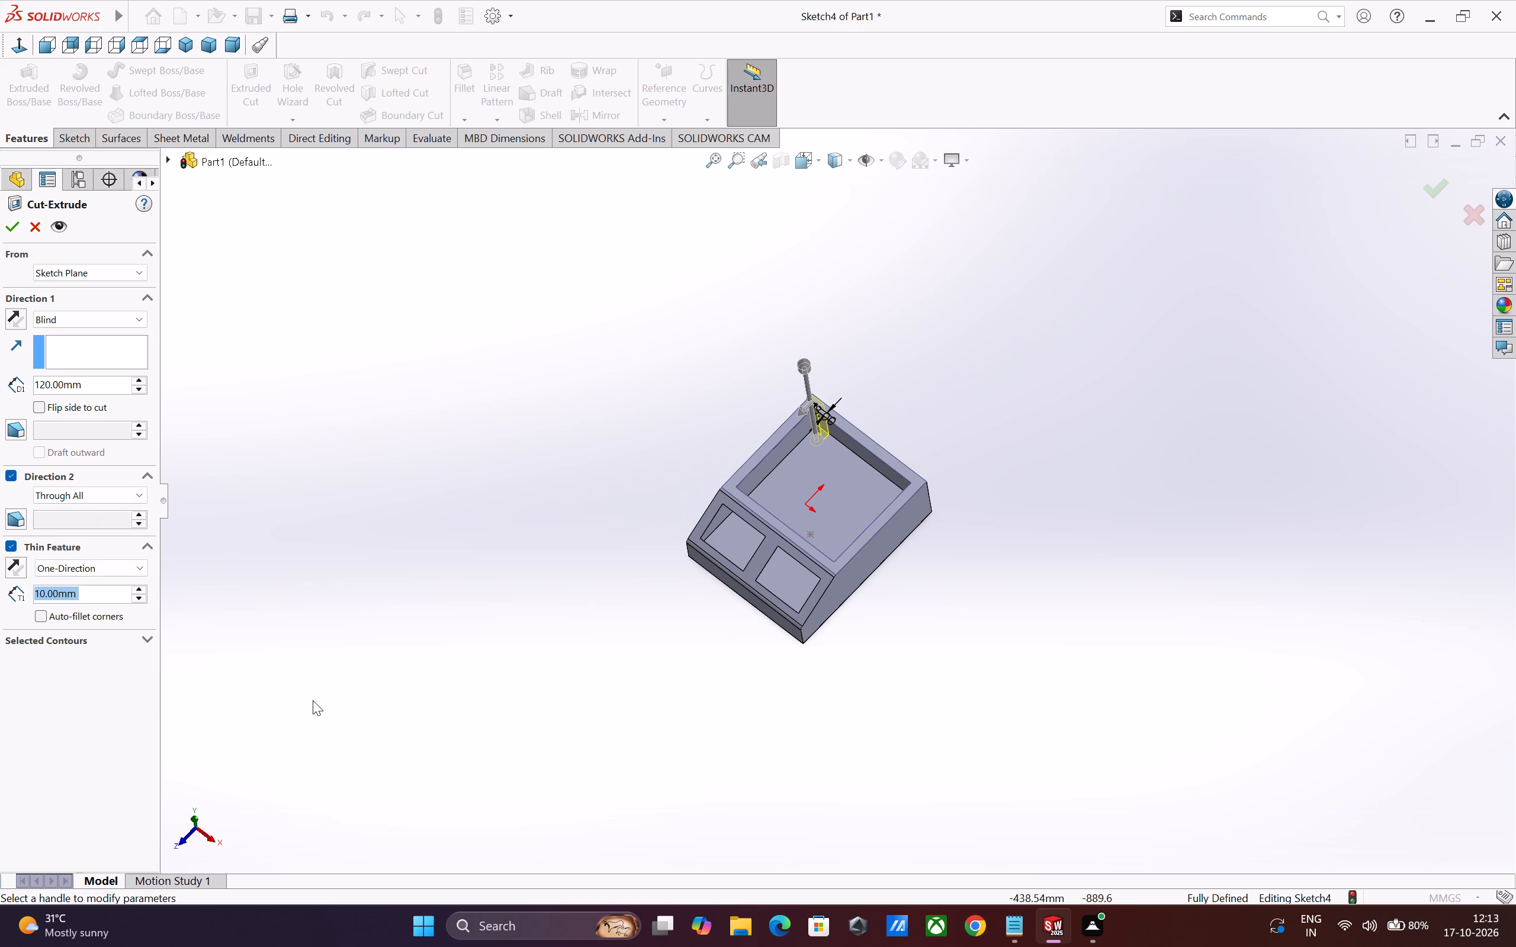
{"action": "scroll", "coordinate": [819, 385], "scroll_direction": "down", "scroll_amount": 6}
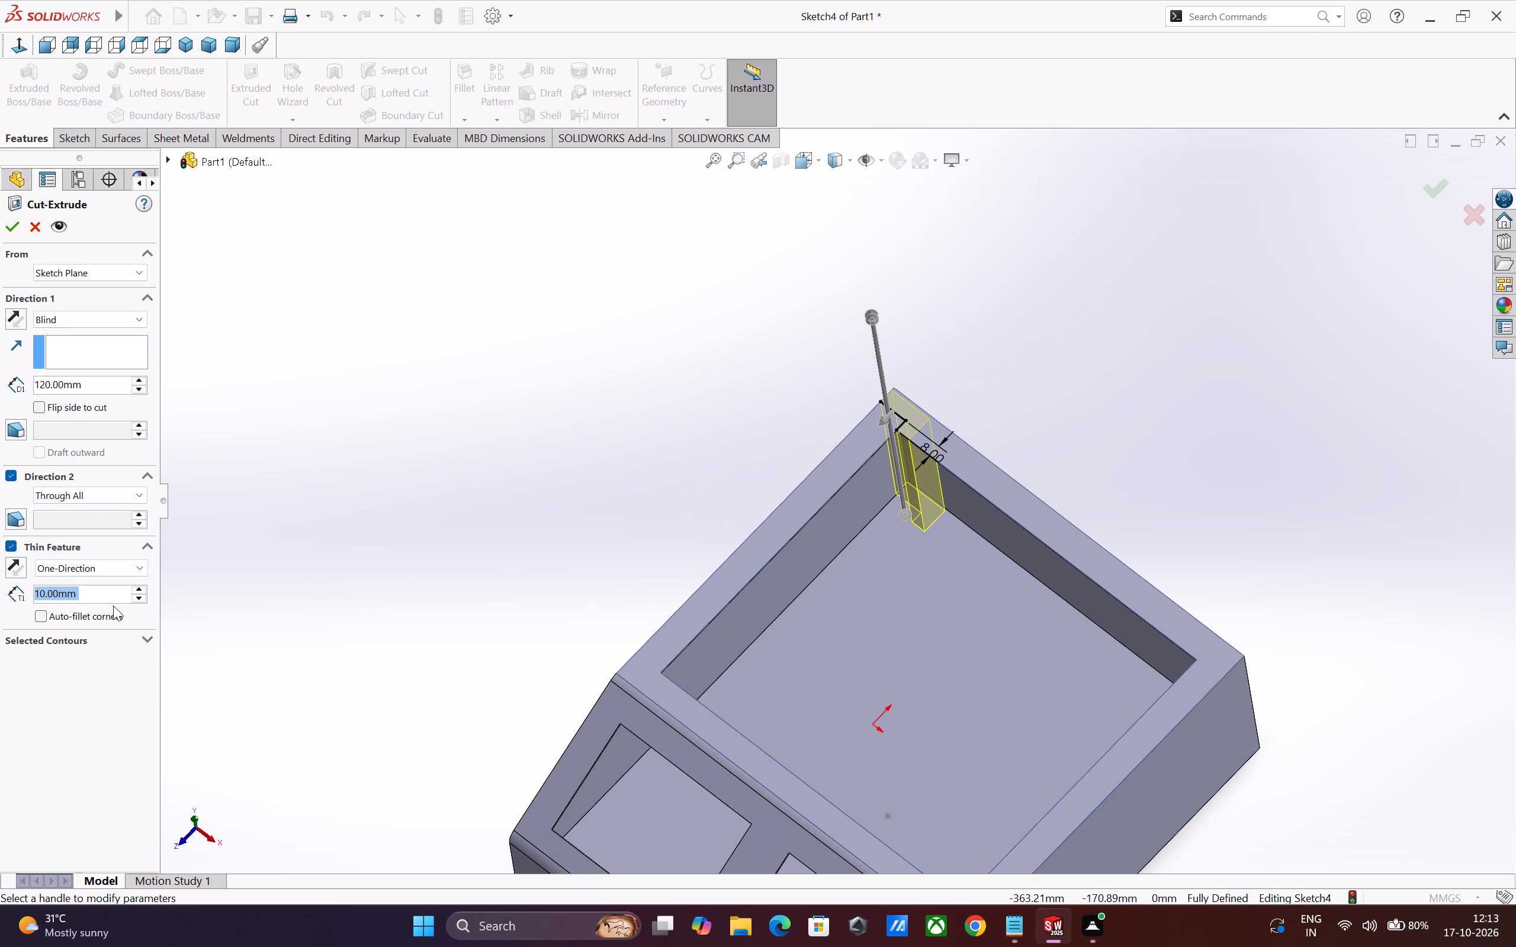
{"action": "key", "text": "1"}
{"action": "key", "text": "Return"}
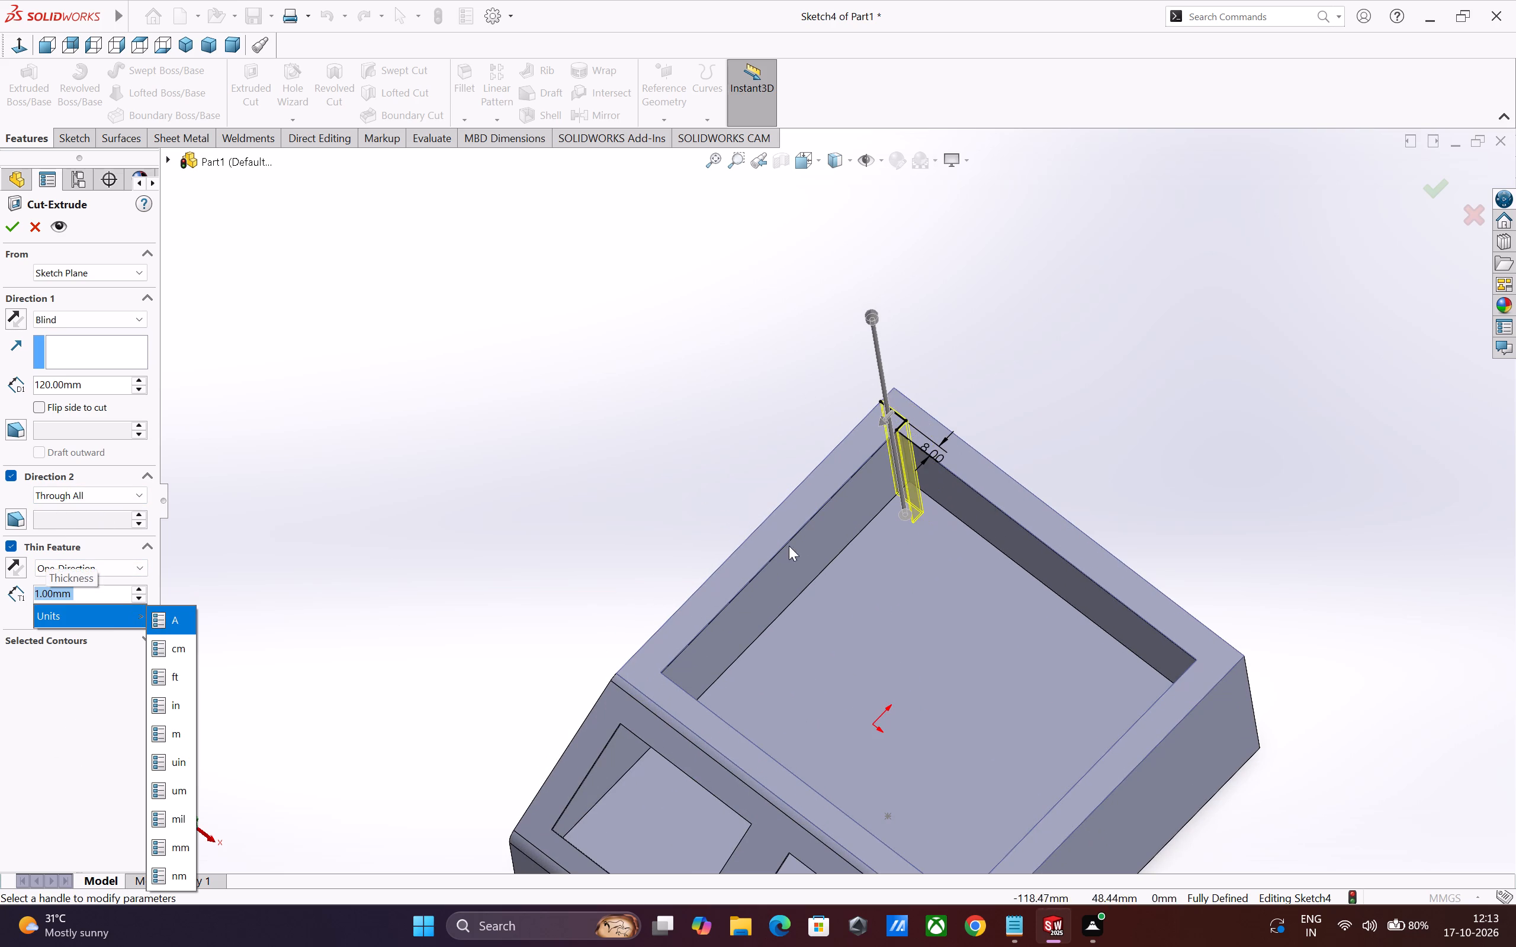
{"action": "scroll", "coordinate": [796, 533], "scroll_direction": "down", "scroll_amount": 3}
{"action": "scroll", "coordinate": [1515, 453], "scroll_direction": "down", "scroll_amount": 3}
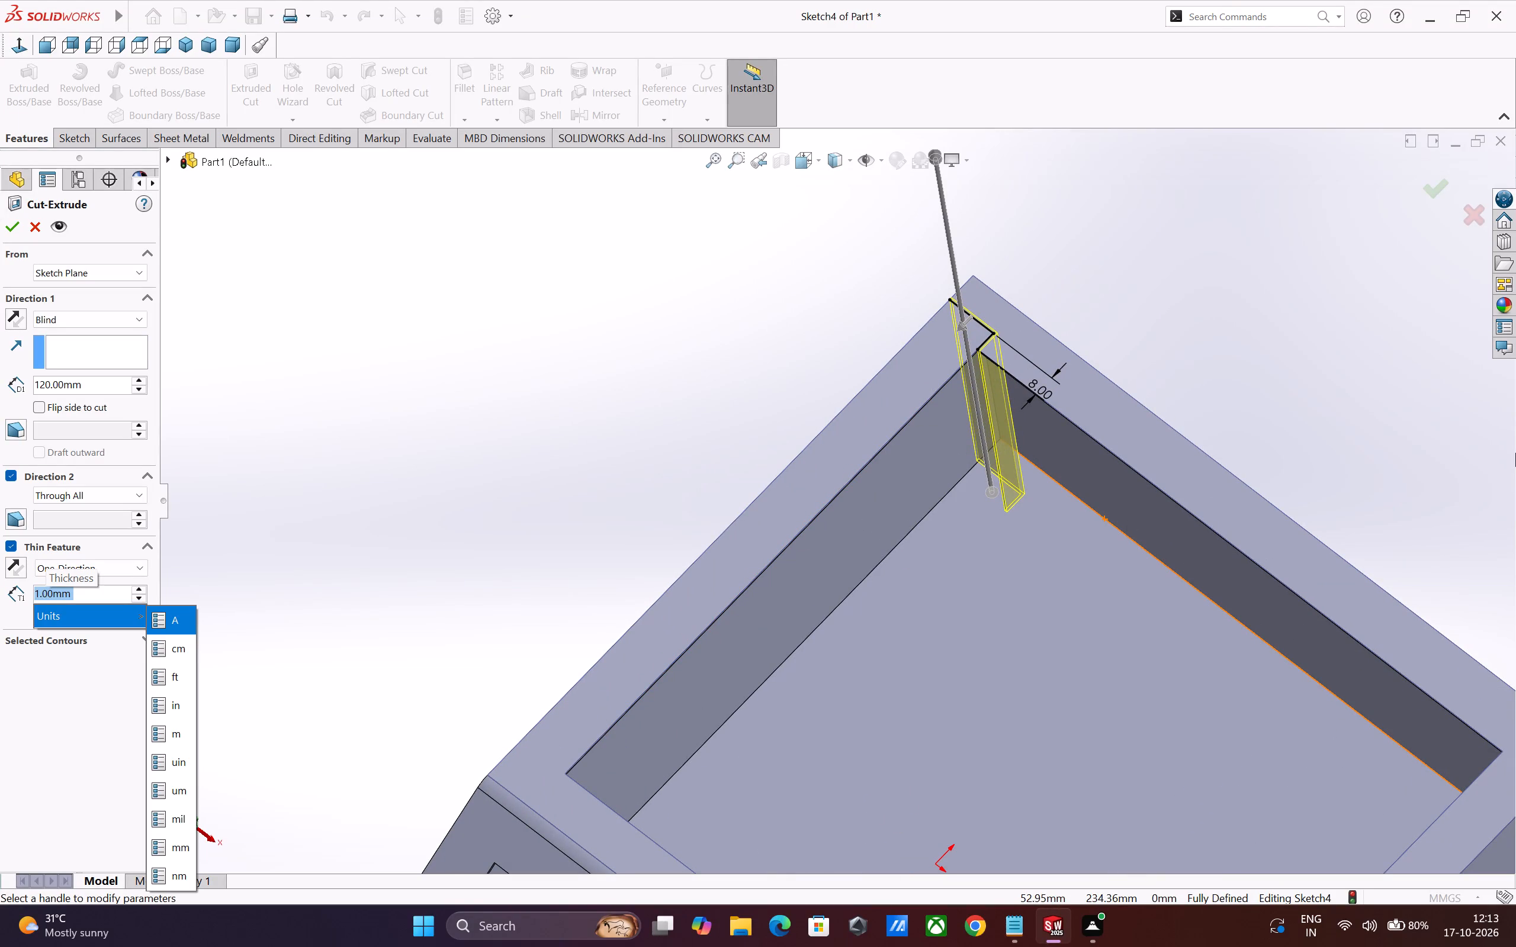
{"action": "double_click", "coordinate": [87, 387]}
{"action": "double_click", "coordinate": [88, 386]}
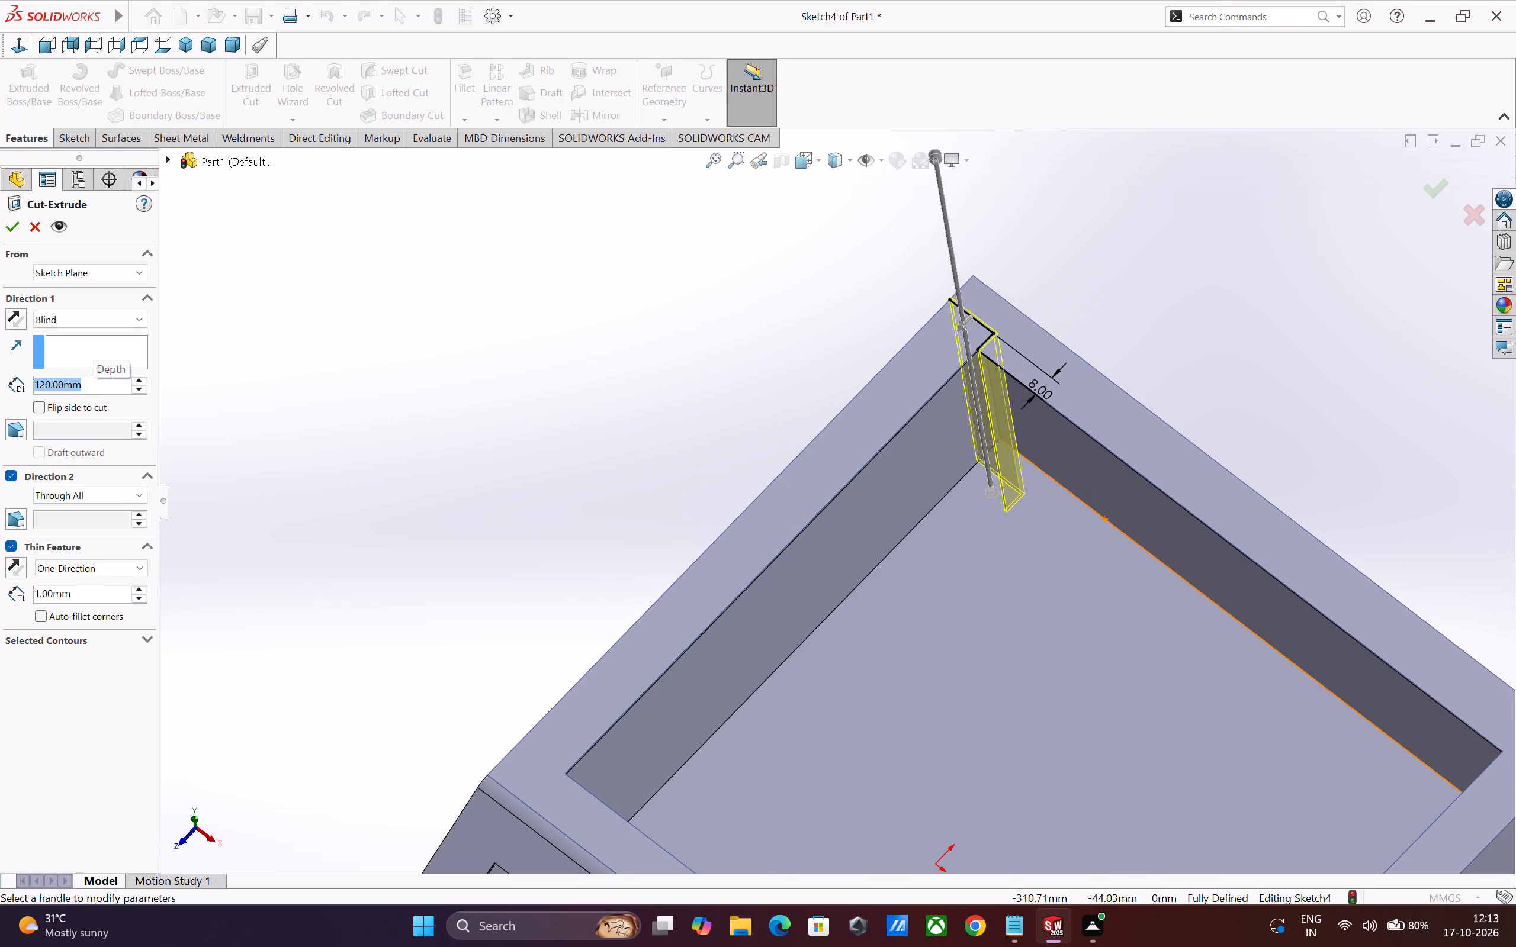
{"action": "key", "text": "1"}
{"action": "key", "text": "Return"}
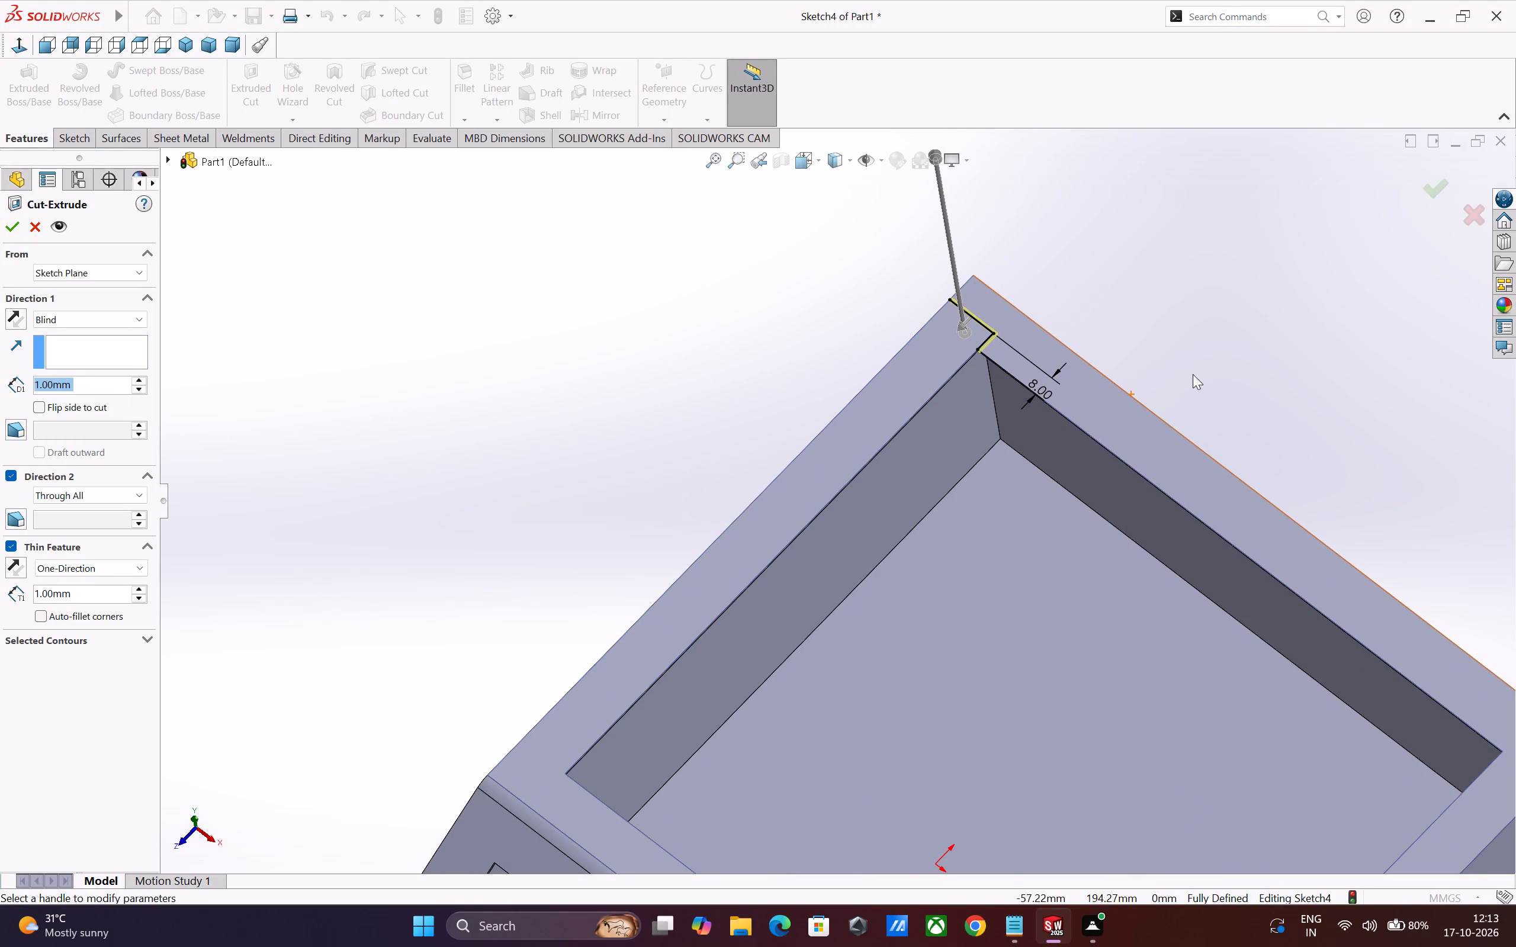
{"action": "scroll", "coordinate": [1193, 373], "scroll_direction": "down", "scroll_amount": 3}
{"action": "scroll", "coordinate": [860, 389], "scroll_direction": "down", "scroll_amount": 3}
{"action": "scroll", "coordinate": [701, 372], "scroll_direction": "down", "scroll_amount": 5}
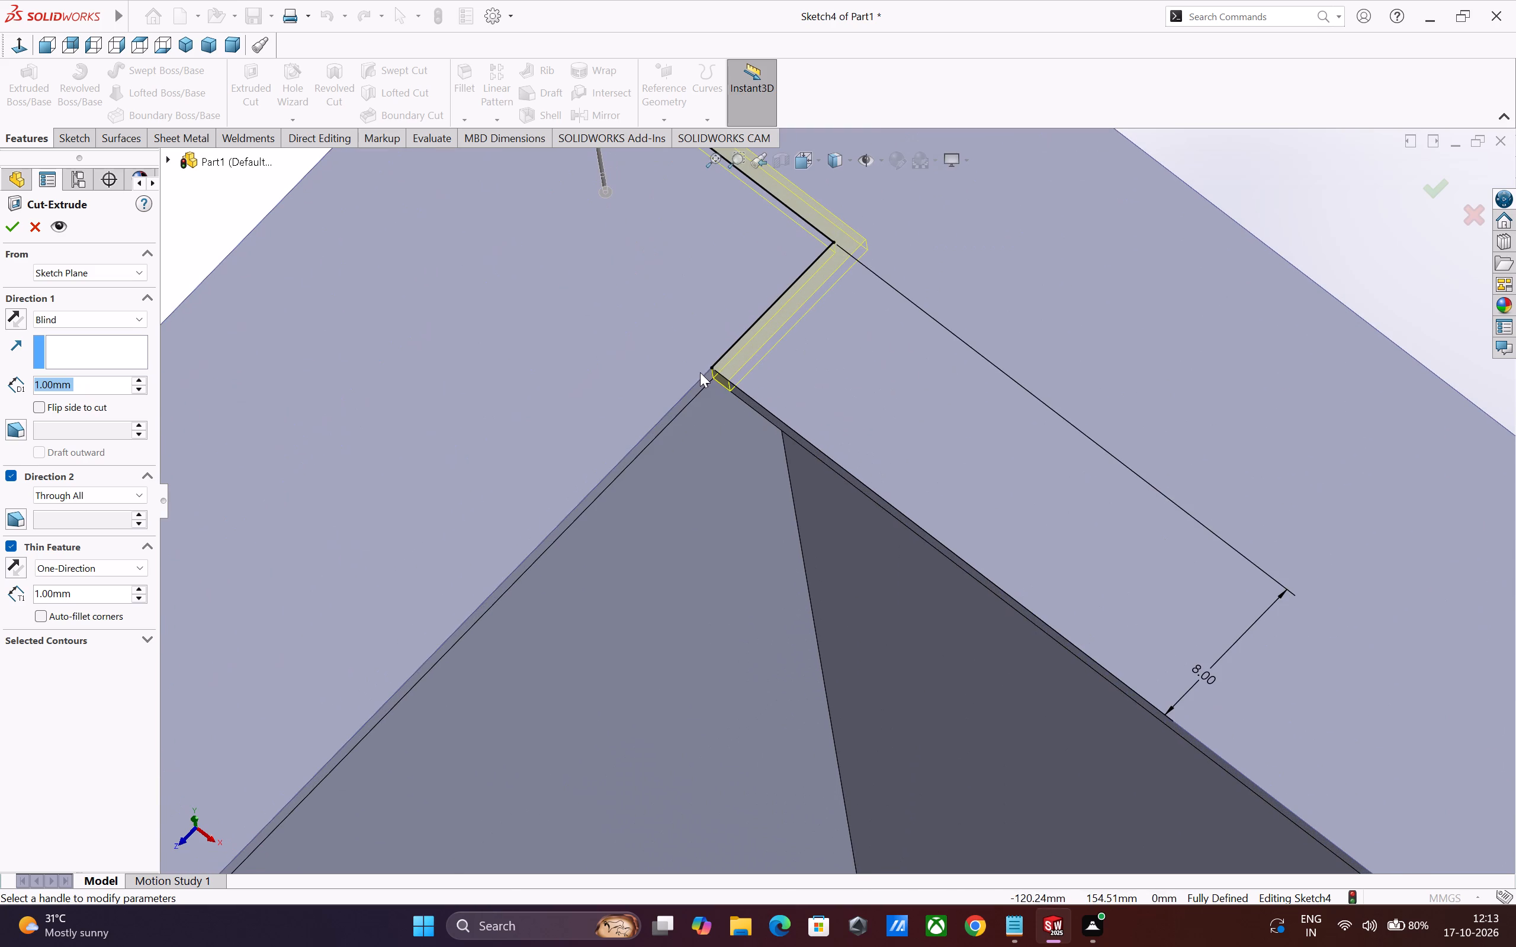
{"action": "left_click", "coordinate": [9, 234]}
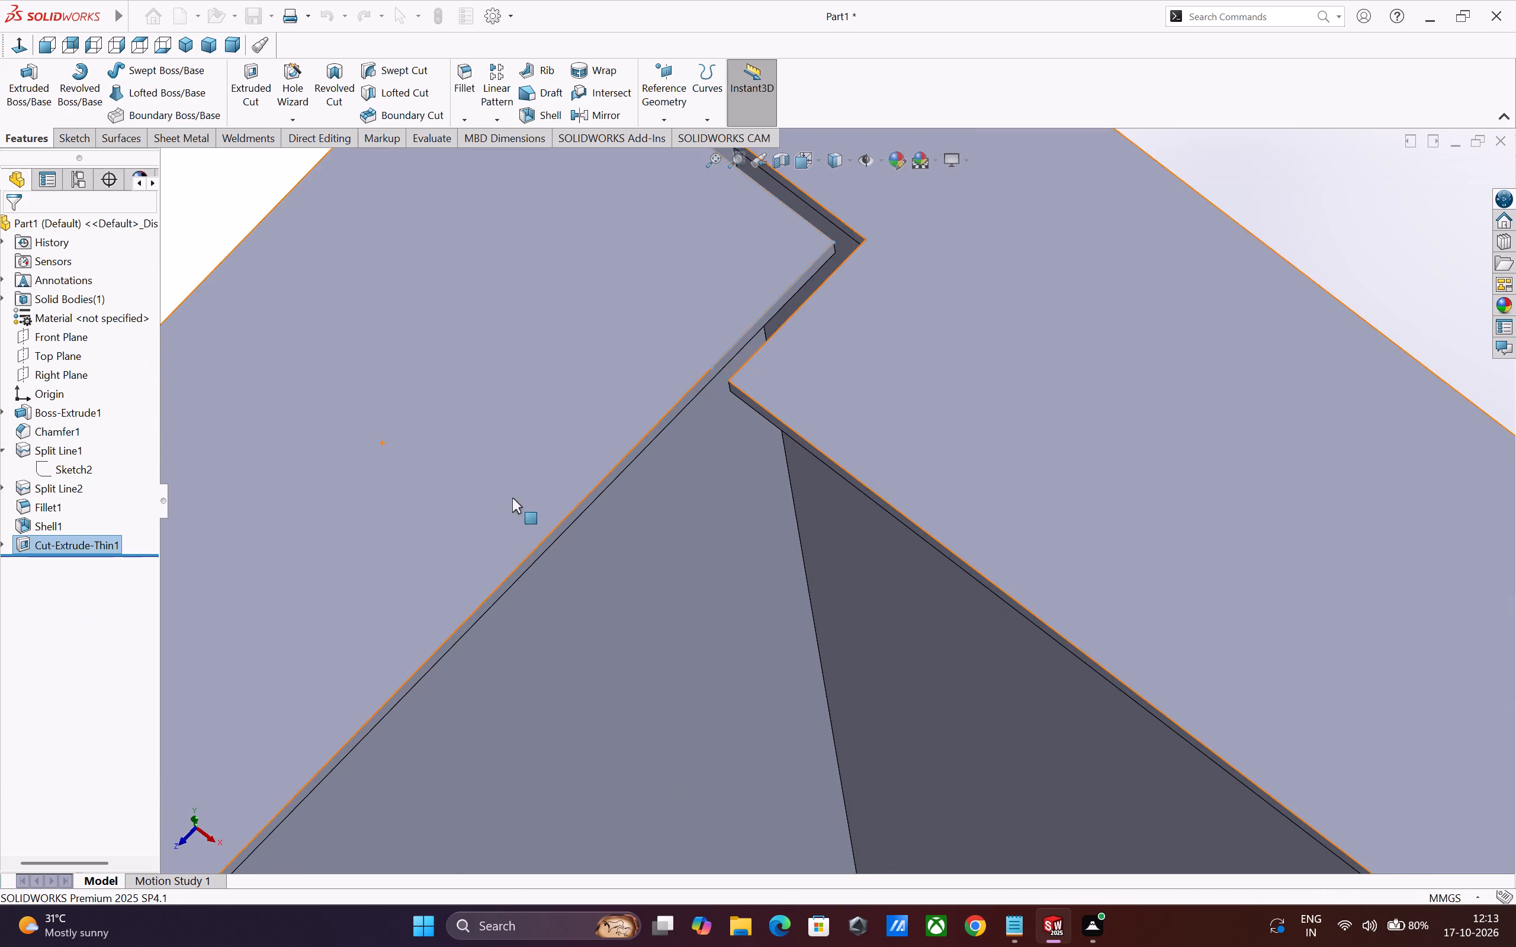
Mirror the thin L-shaped cut about the Right Plane to the opposite rear corner of the rim.
{"action": "scroll", "coordinate": [740, 577], "scroll_direction": "up", "scroll_amount": 10}
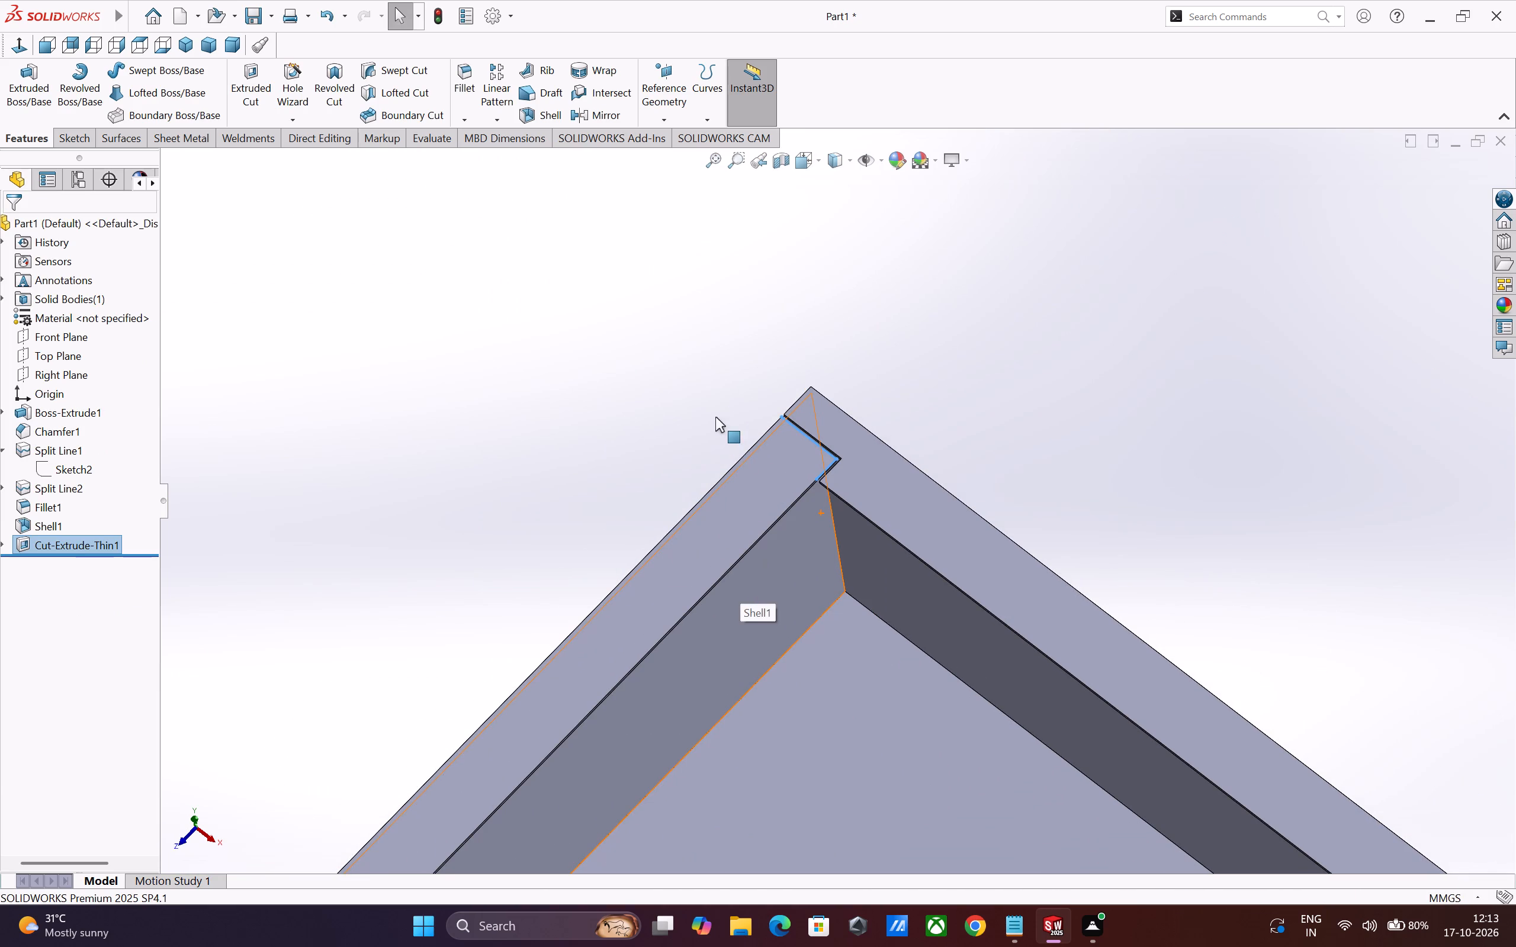
{"action": "left_click", "coordinate": [590, 112]}
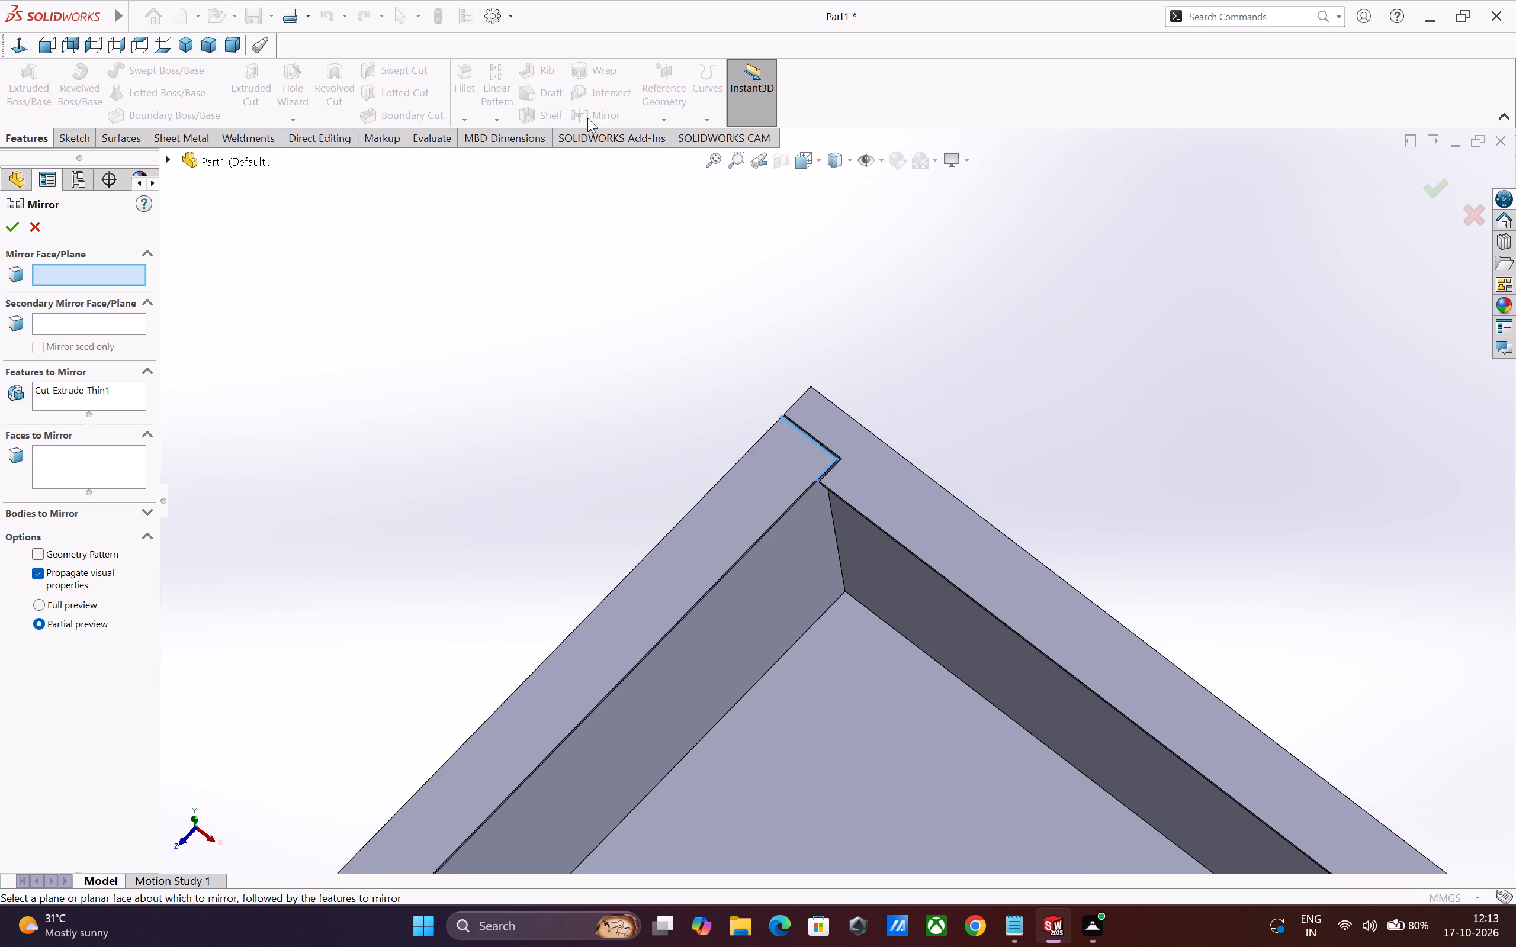
{"action": "scroll", "coordinate": [727, 513], "scroll_direction": "up", "scroll_amount": 8}
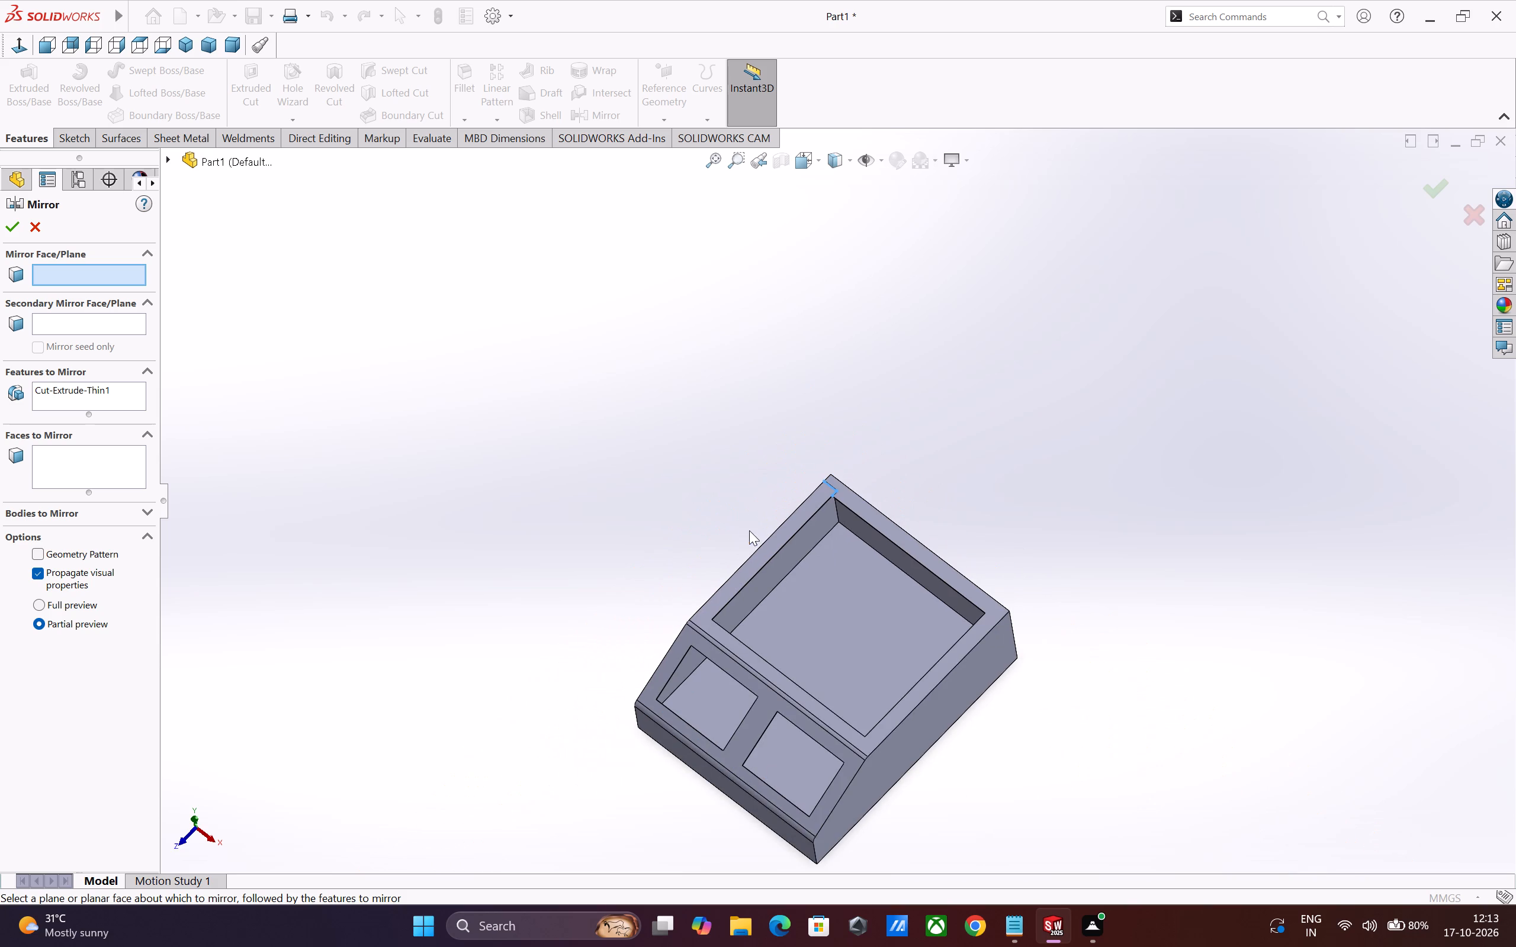
{"action": "left_click", "coordinate": [169, 164]}
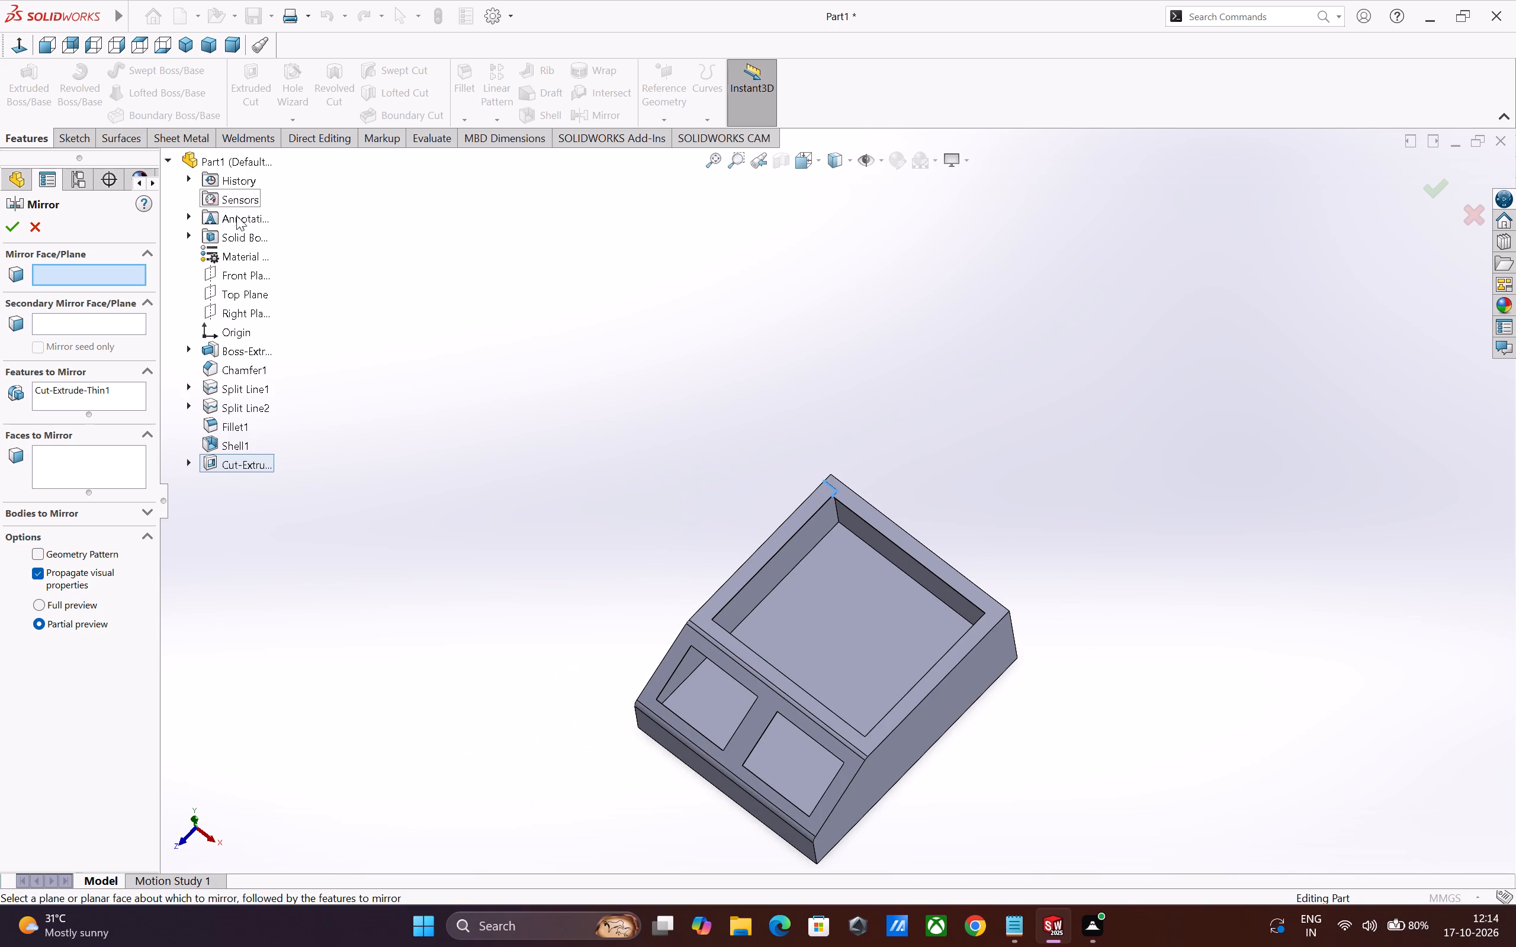
{"action": "left_click", "coordinate": [241, 313]}
{"action": "left_click", "coordinate": [88, 402]}
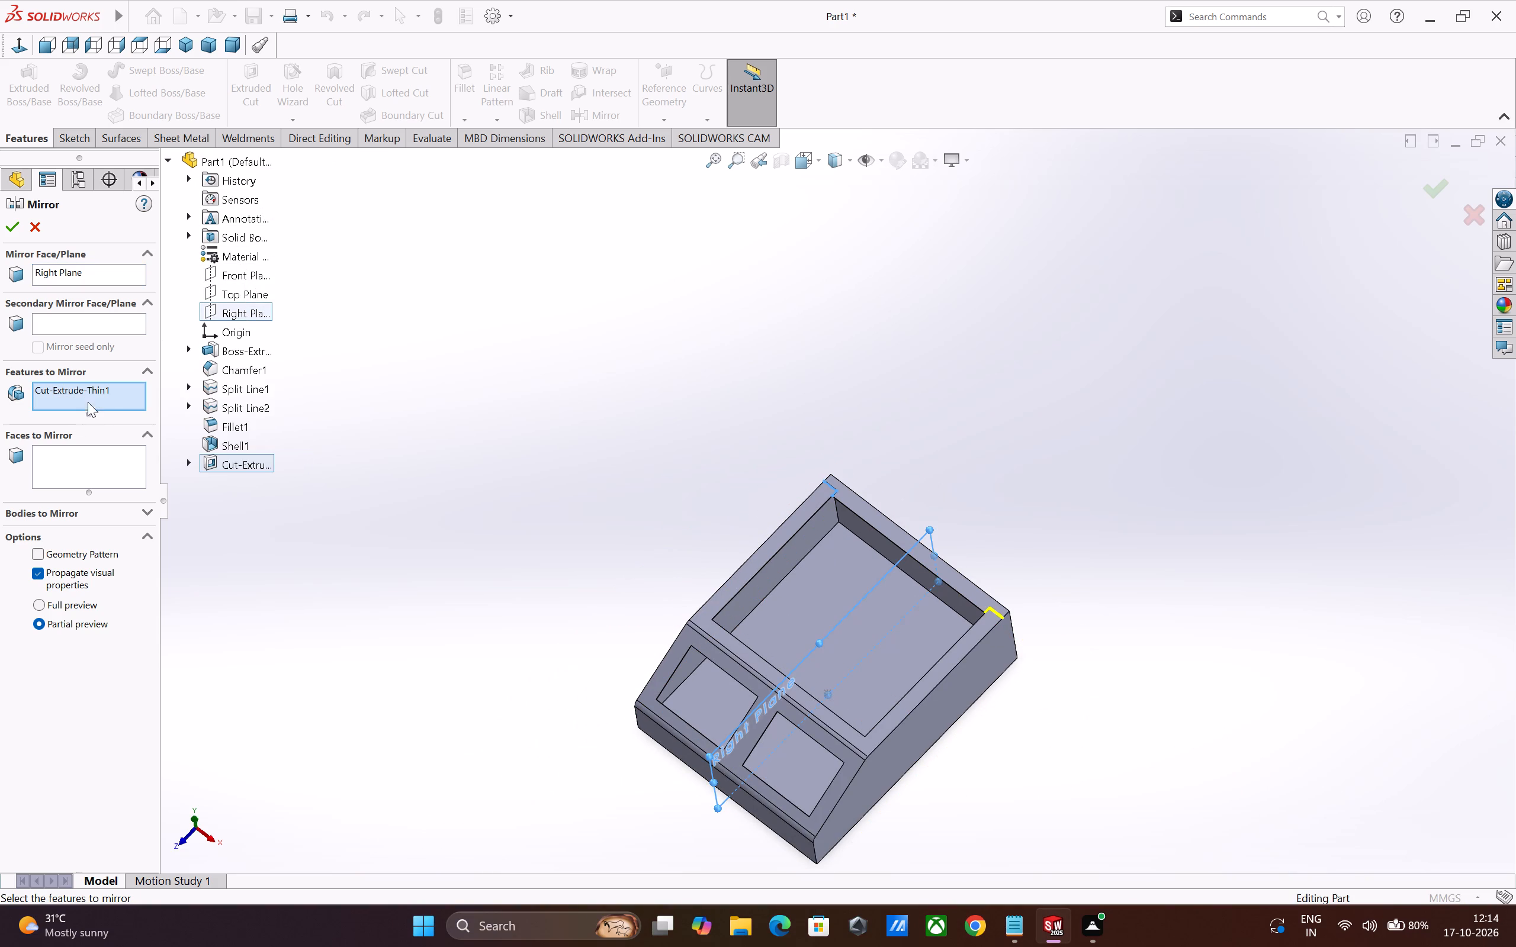
{"action": "left_click", "coordinate": [20, 232]}
Examine the mirrored slit at the rim's rear corner up close and within the whole housing.
{"action": "scroll", "coordinate": [1100, 603], "scroll_direction": "down", "scroll_amount": 3}
{"action": "scroll", "coordinate": [689, 612], "scroll_direction": "down", "scroll_amount": 4}
{"action": "scroll", "coordinate": [947, 601], "scroll_direction": "down", "scroll_amount": 2}
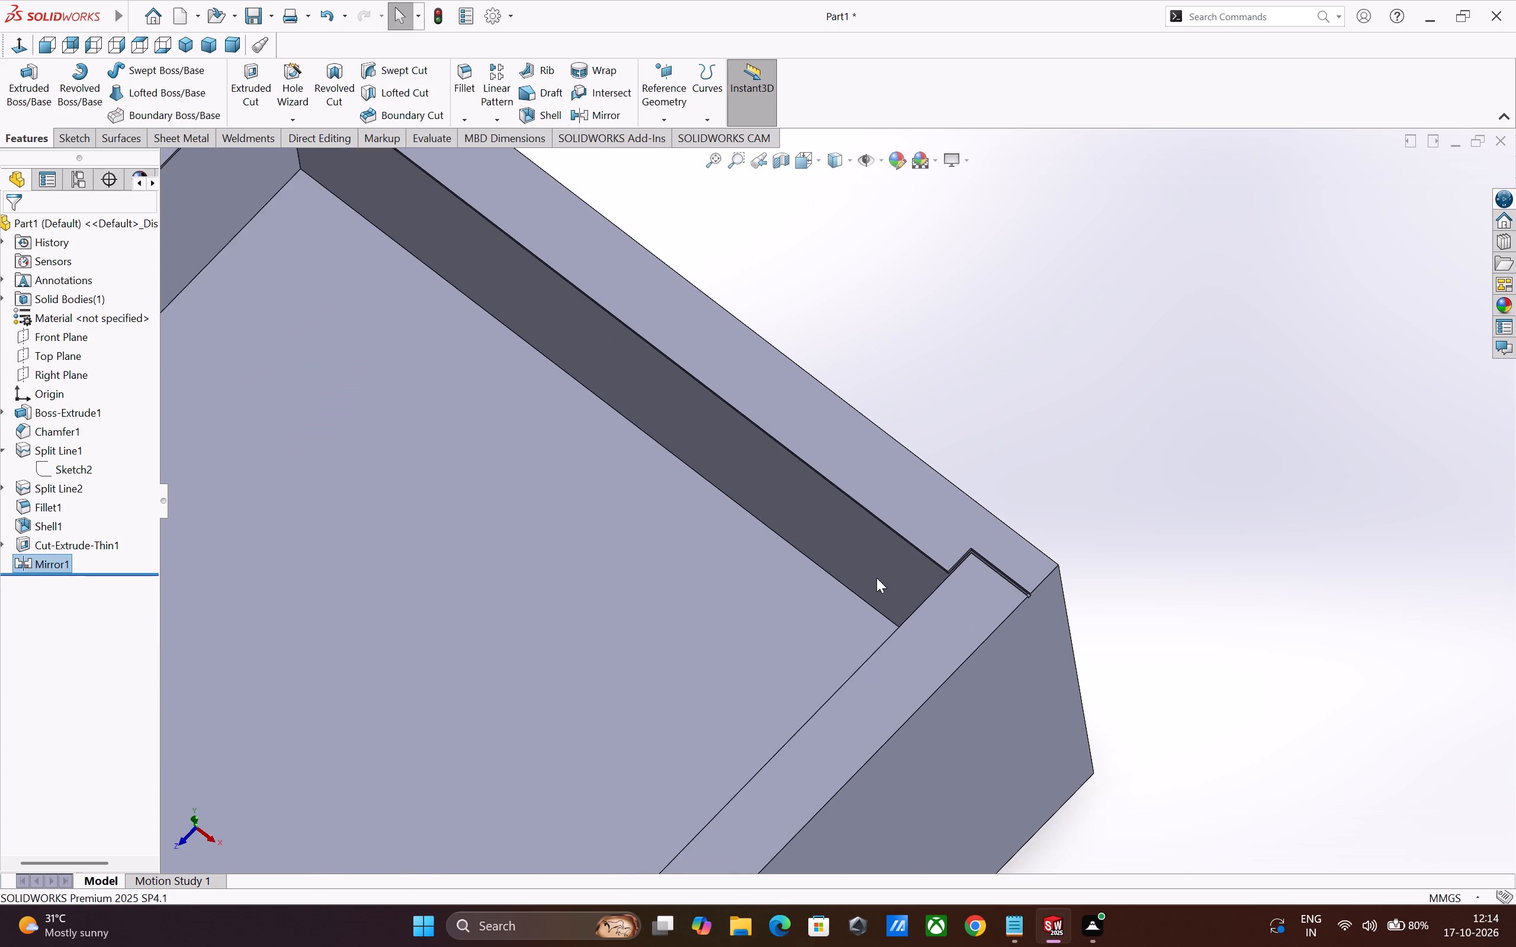
{"action": "scroll", "coordinate": [876, 578], "scroll_direction": "down", "scroll_amount": 4}
{"action": "scroll", "coordinate": [1020, 627], "scroll_direction": "down", "scroll_amount": 1}
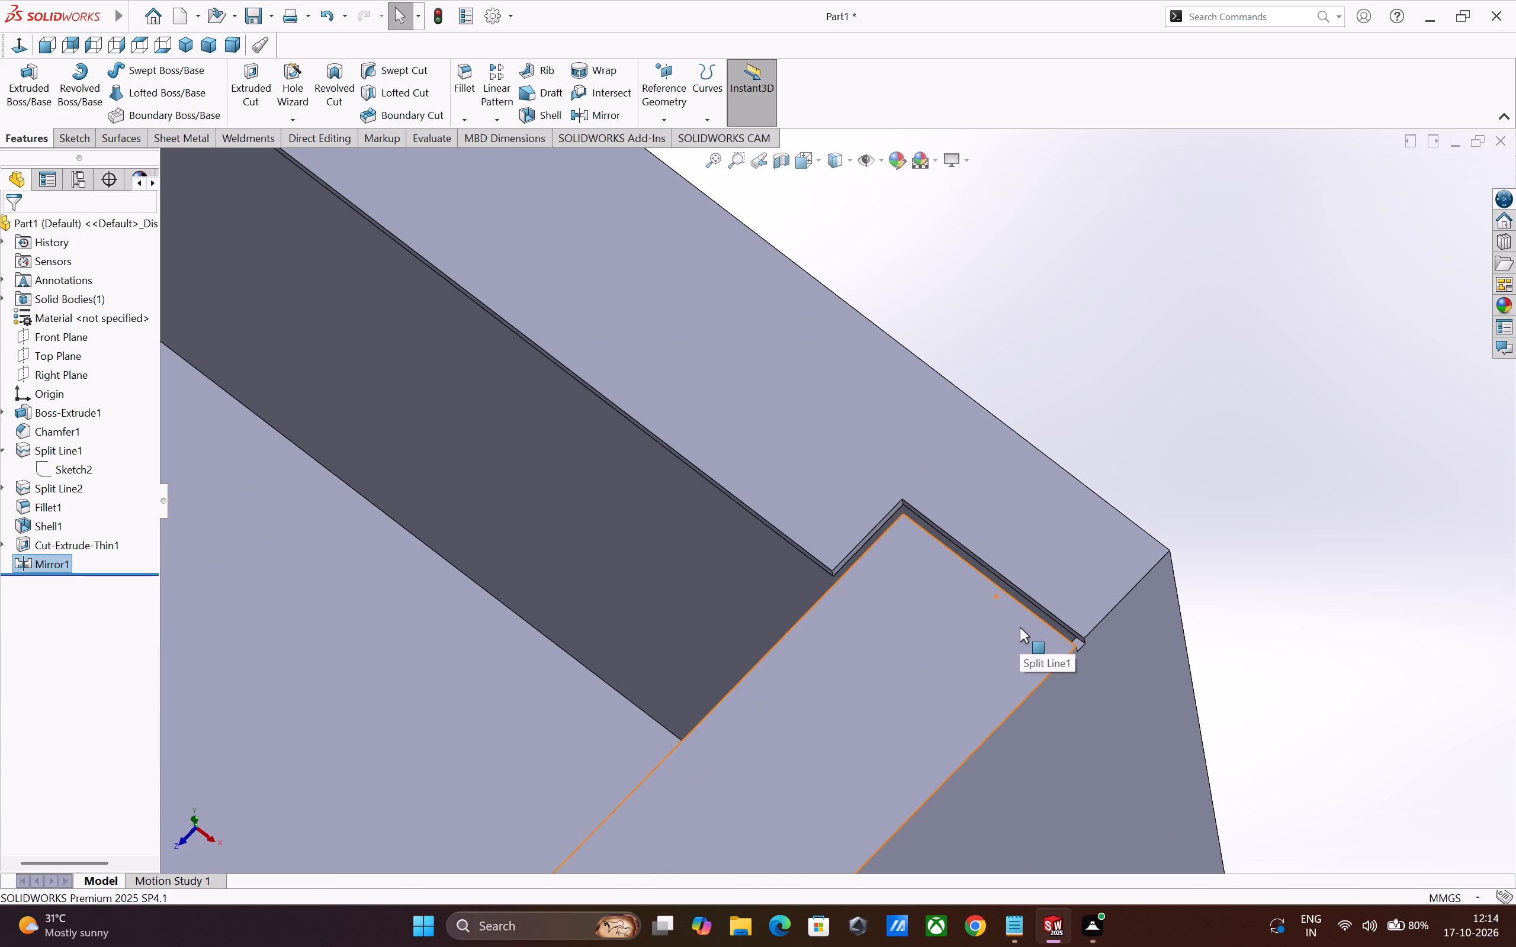
{"action": "scroll", "coordinate": [1020, 627], "scroll_direction": "up", "scroll_amount": 9}
{"action": "scroll", "coordinate": [879, 605], "scroll_direction": "up", "scroll_amount": 2}
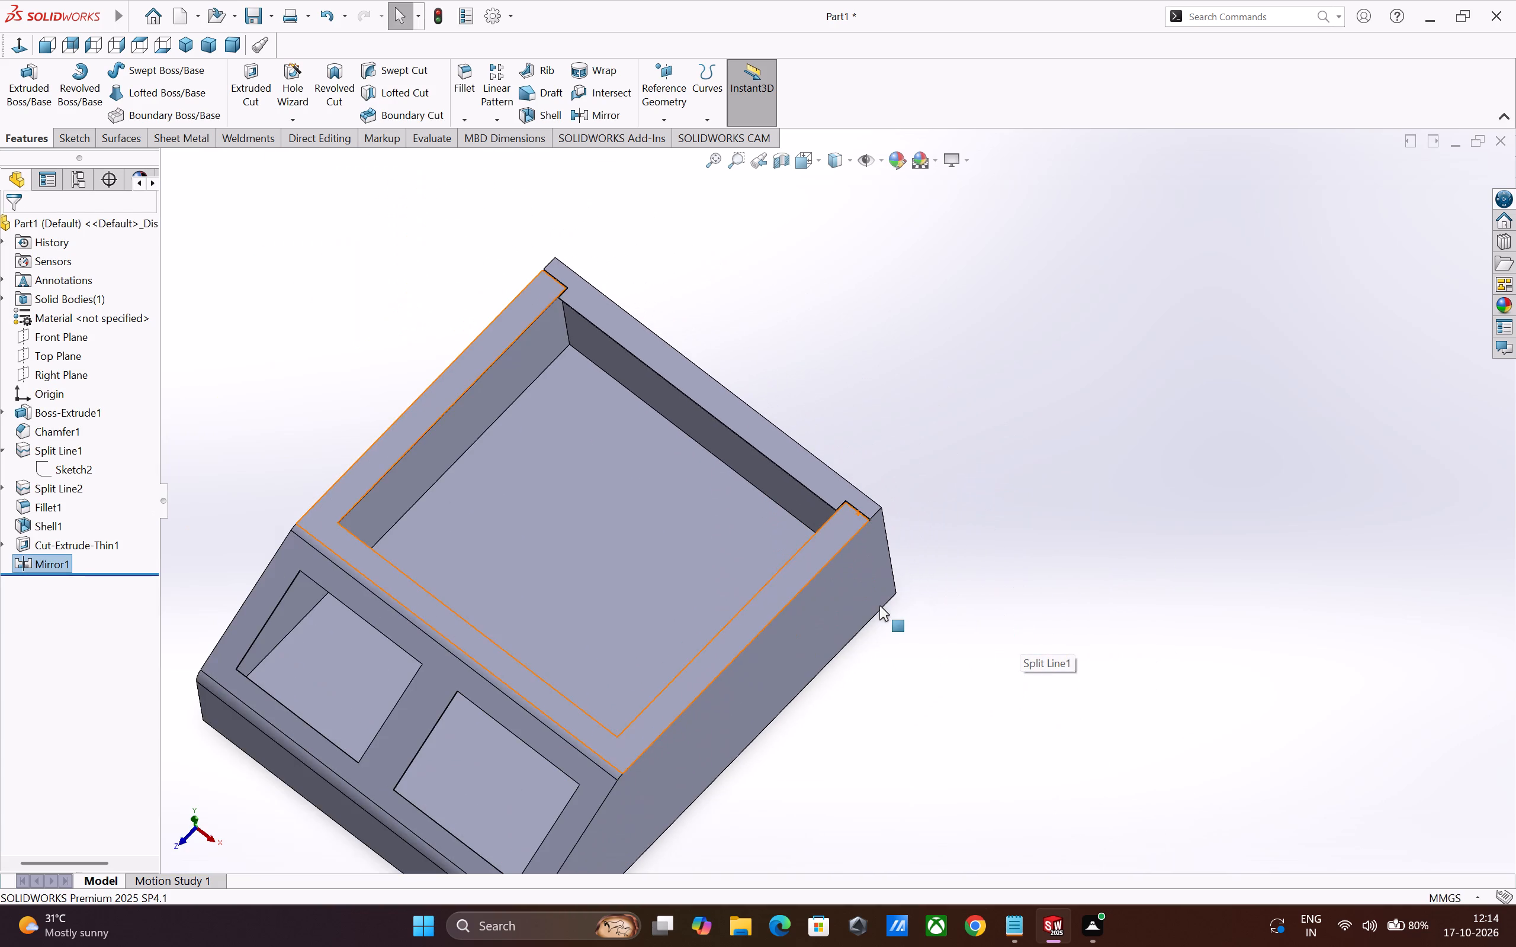
{"action": "scroll", "coordinate": [721, 605], "scroll_direction": "up", "scroll_amount": 2}
{"action": "scroll", "coordinate": [582, 553], "scroll_direction": "down", "scroll_amount": 1}
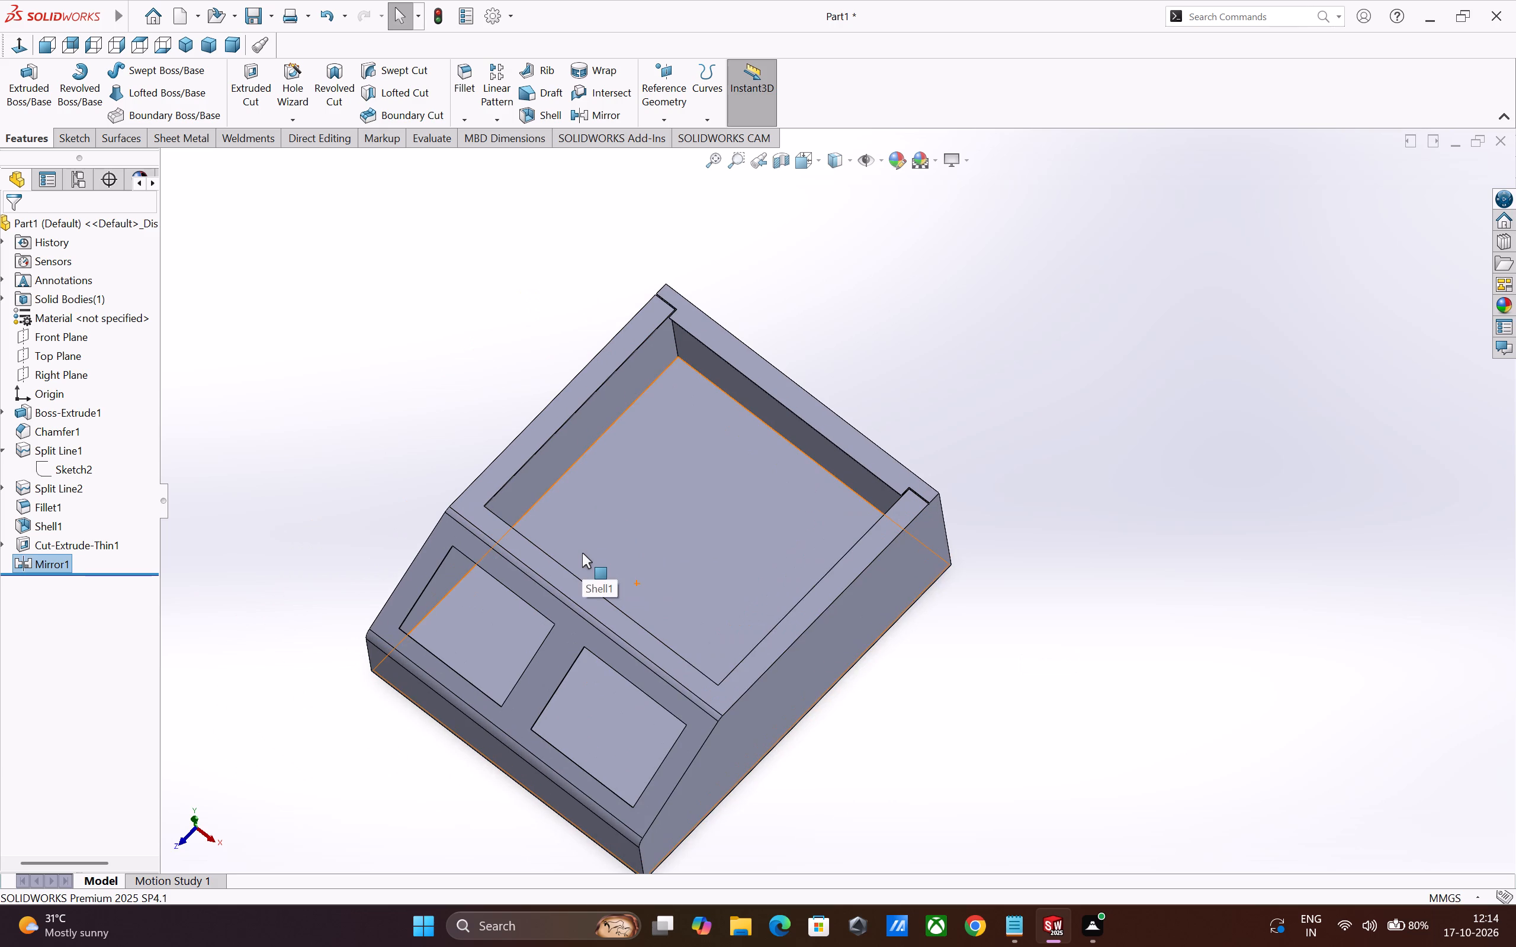
Create a reference plane midway between the thin inner edge faces of the rim at the large top opening's rear and front sides.
{"action": "left_click", "coordinate": [661, 115]}
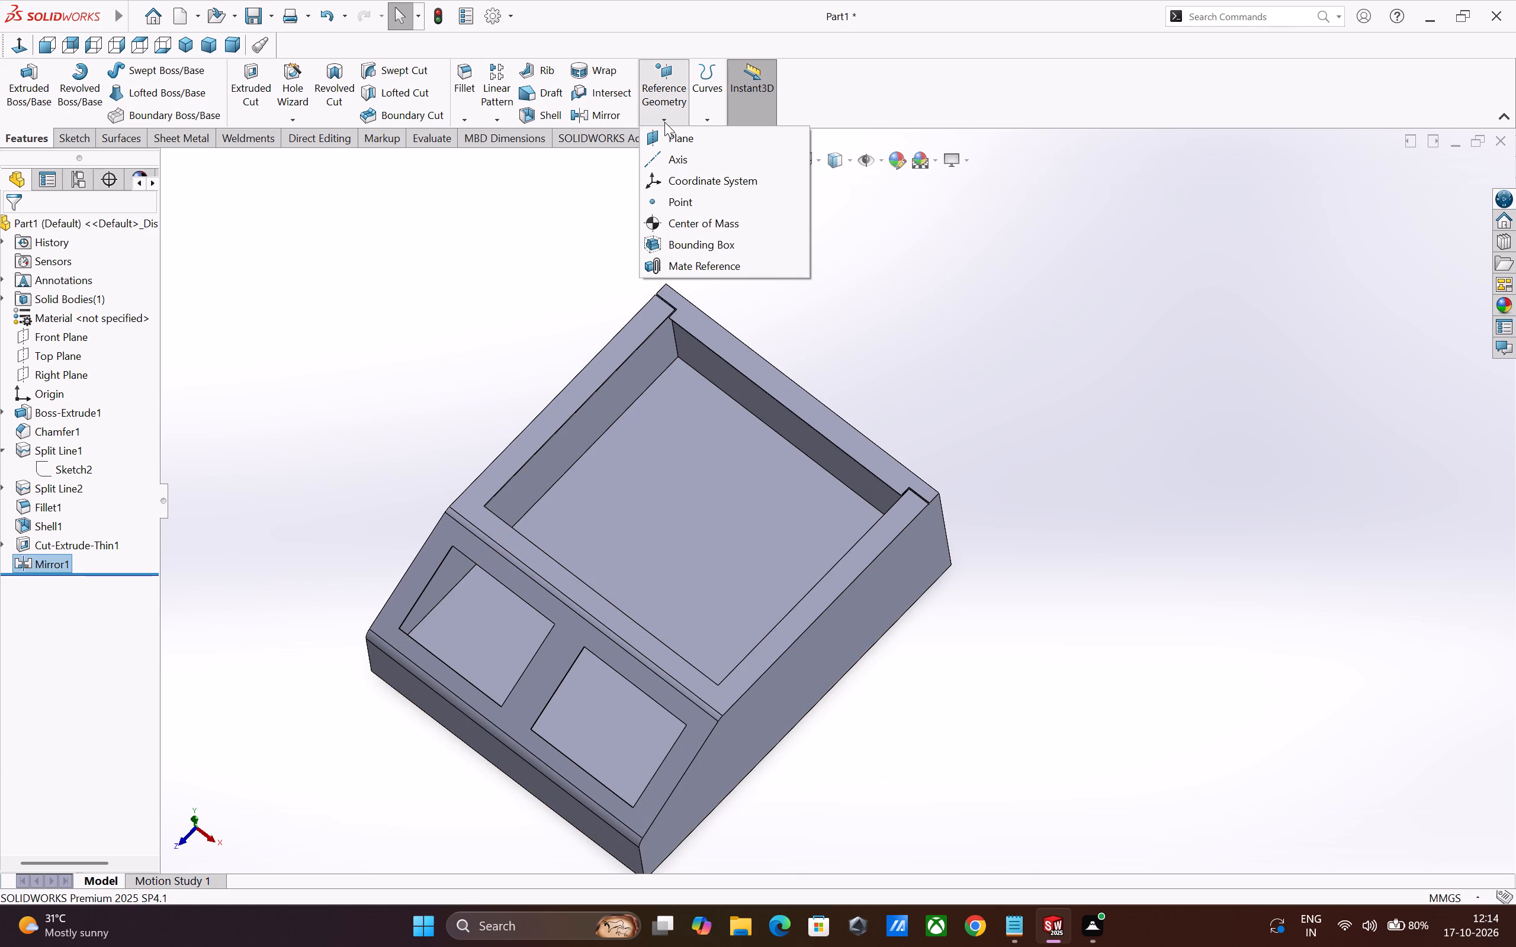
{"action": "left_click", "coordinate": [667, 126]}
{"action": "left_click", "coordinate": [664, 133]}
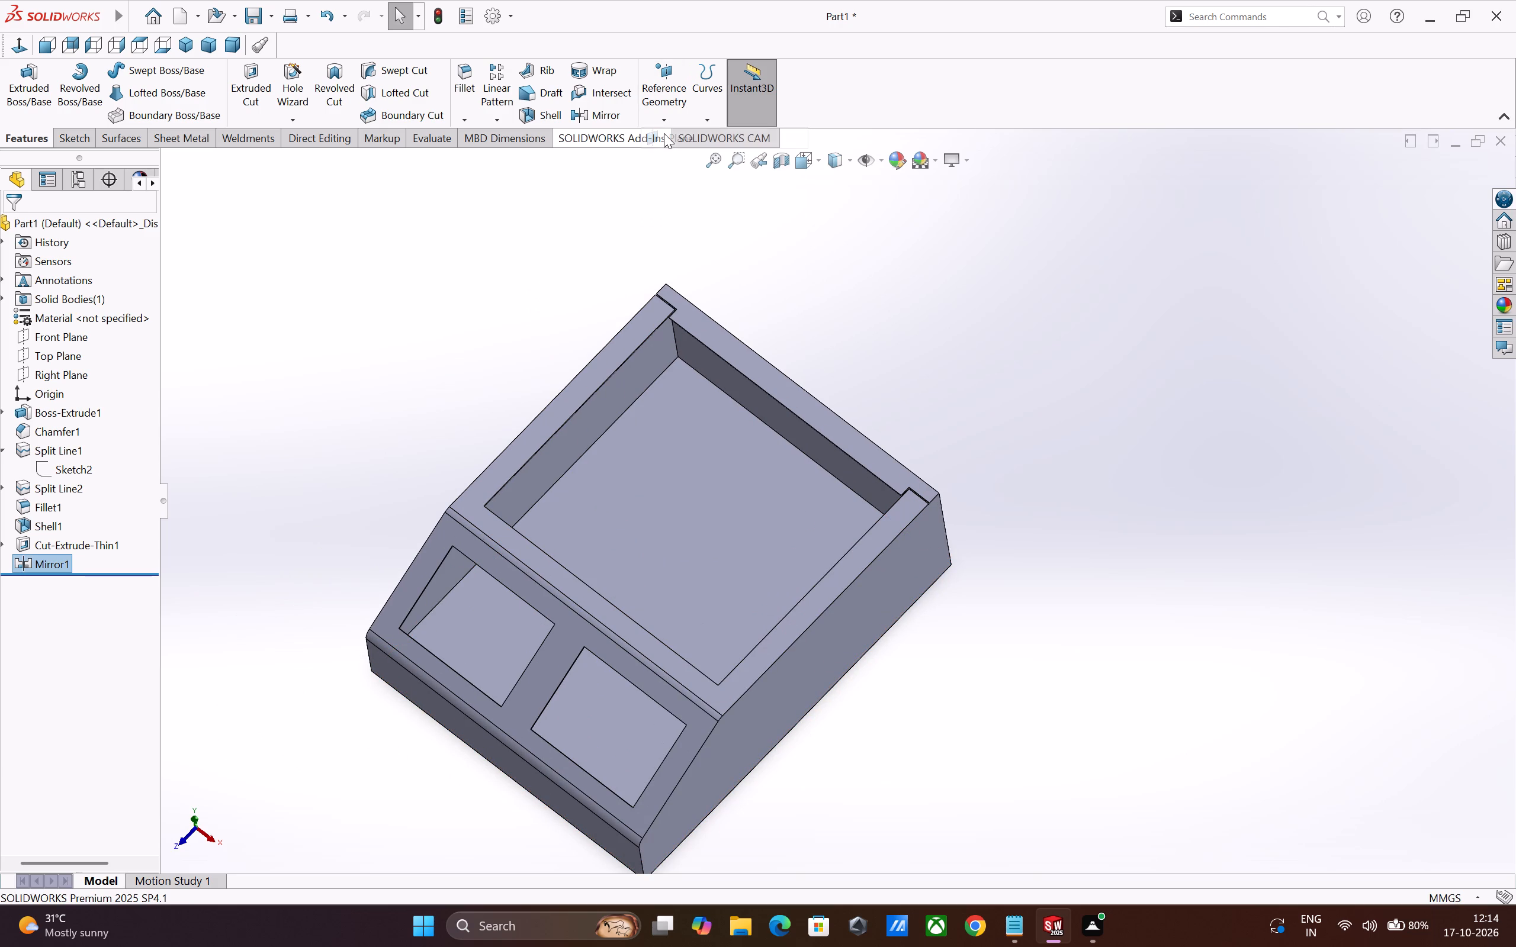
{"action": "scroll", "coordinate": [673, 307], "scroll_direction": "down", "scroll_amount": 2}
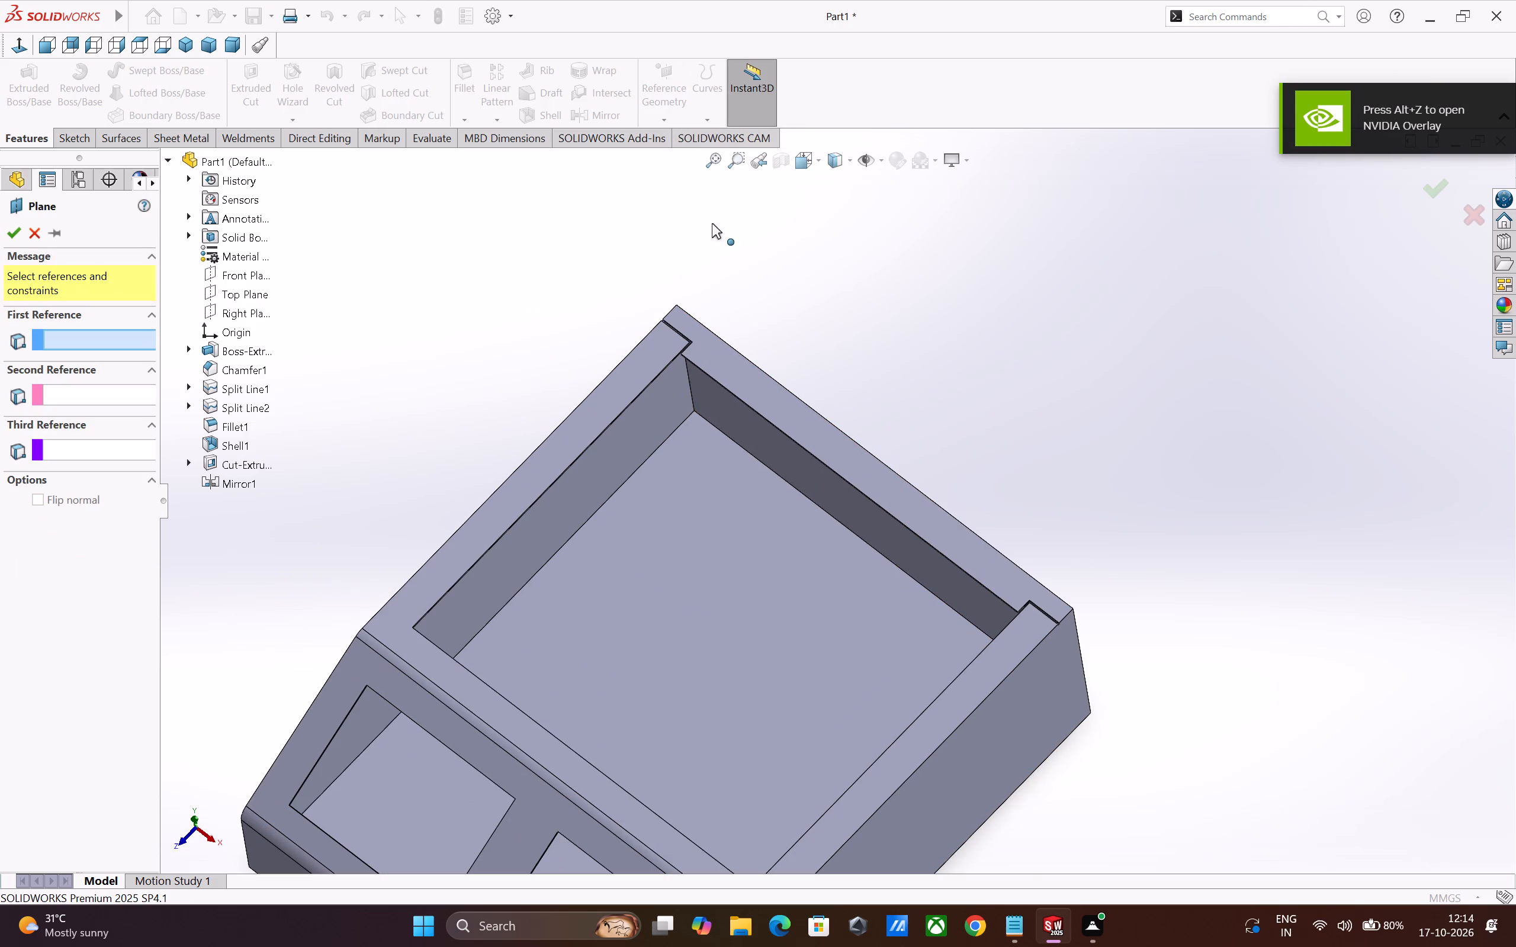
{"action": "scroll", "coordinate": [687, 460], "scroll_direction": "down", "scroll_amount": 2}
{"action": "middle_click_drag", "start_coordinate": [692, 442], "coordinate": [663, 404]}
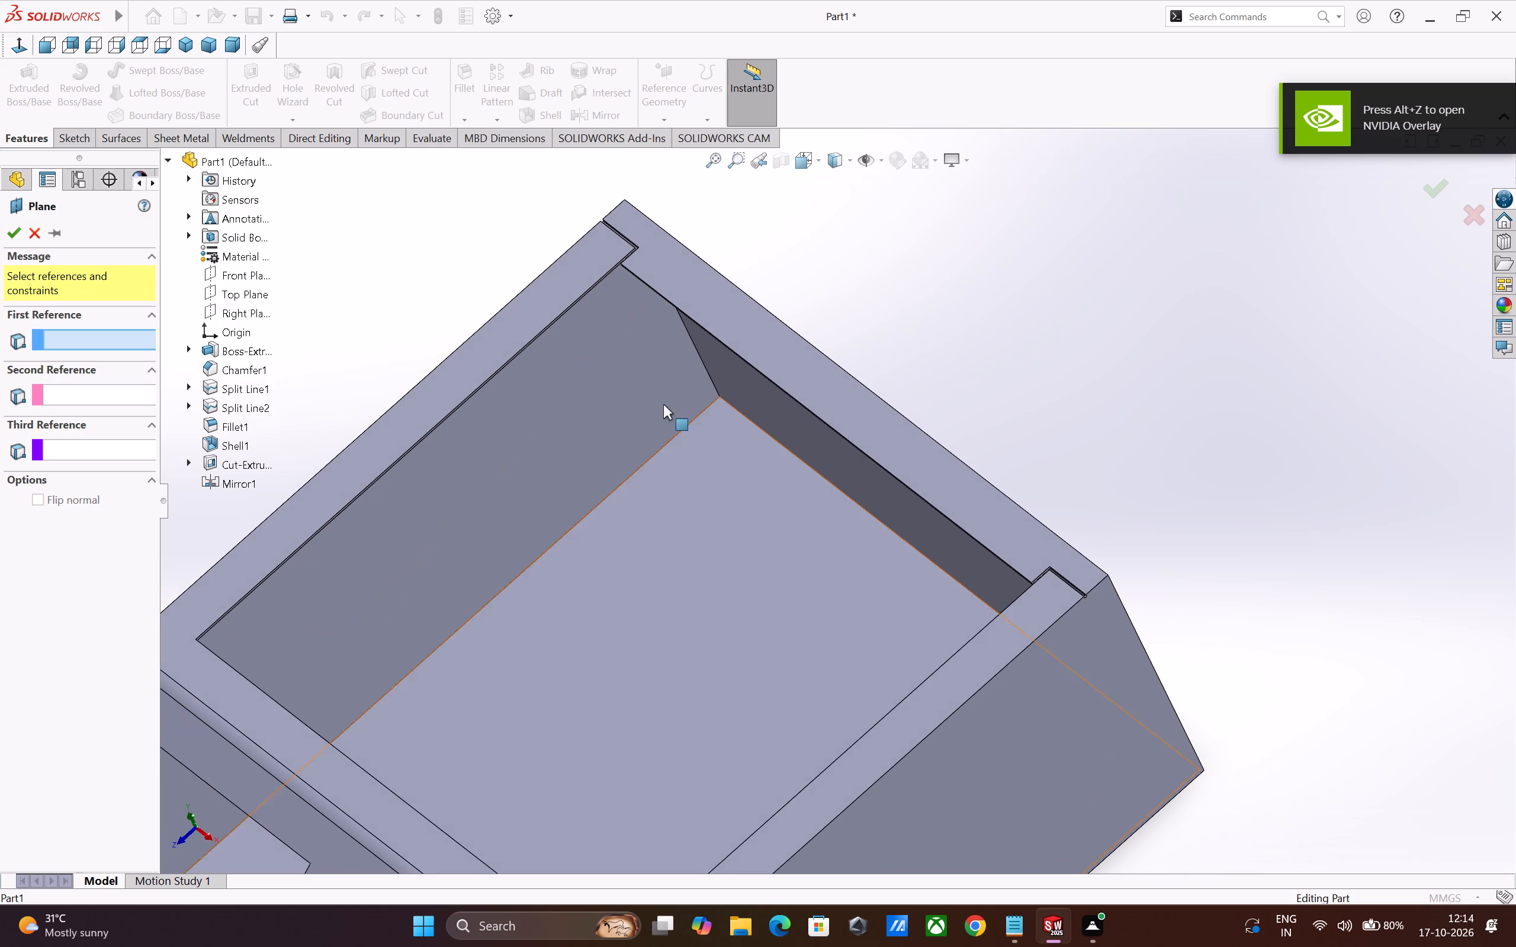
{"action": "scroll", "coordinate": [667, 383], "scroll_direction": "down", "scroll_amount": 4}
{"action": "scroll", "coordinate": [718, 369], "scroll_direction": "up", "scroll_amount": 3}
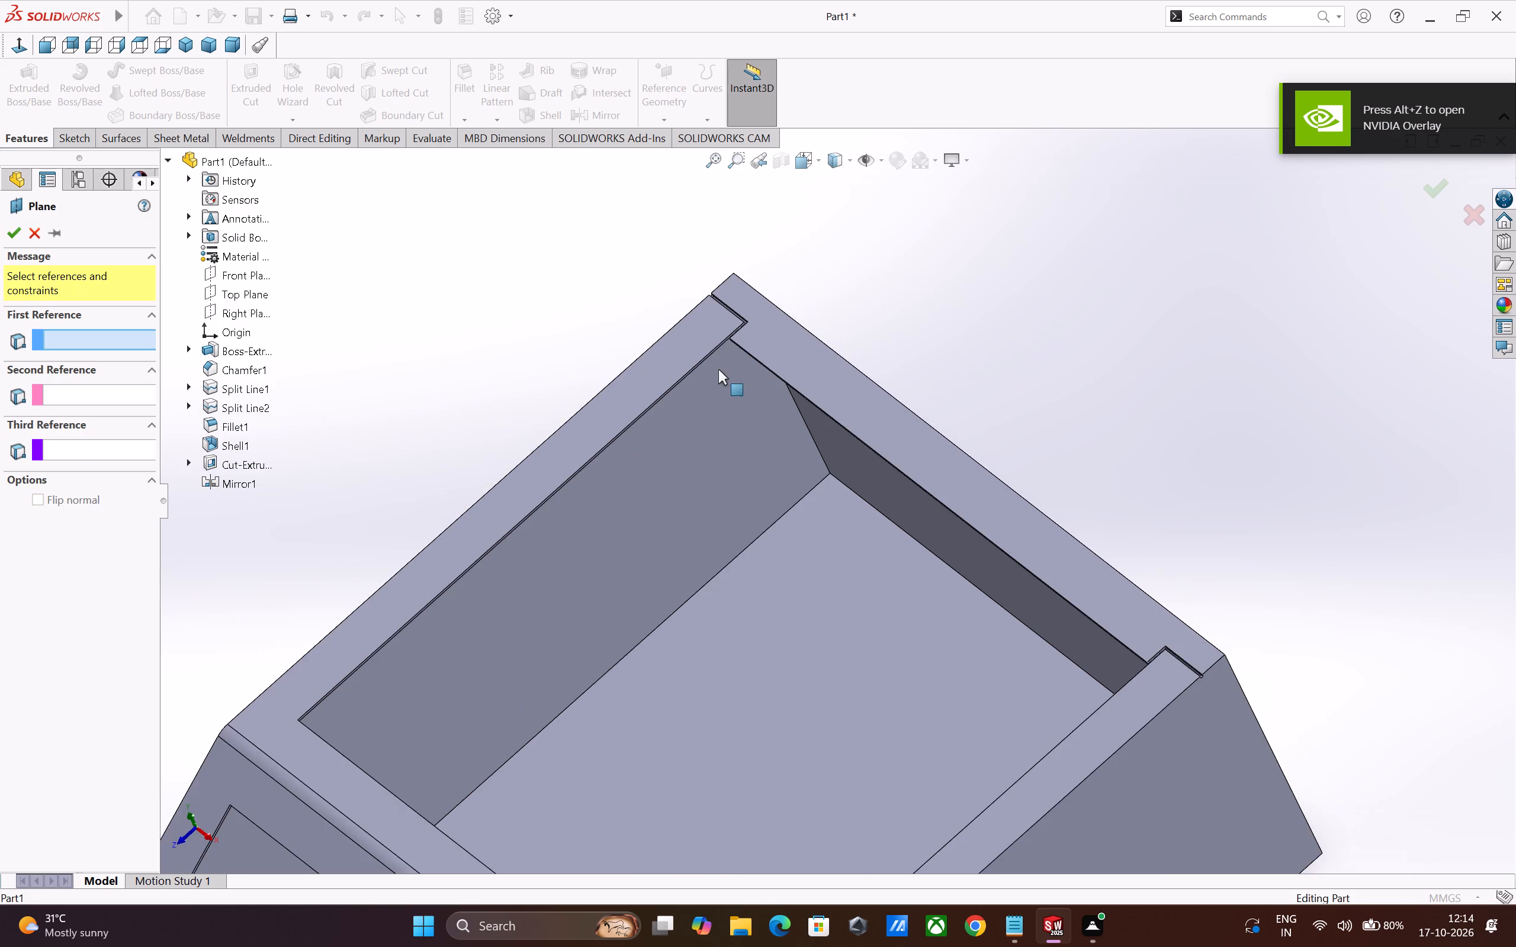
{"action": "scroll", "coordinate": [718, 369], "scroll_direction": "up", "scroll_amount": 1}
{"action": "scroll", "coordinate": [720, 340], "scroll_direction": "down", "scroll_amount": 8}
{"action": "scroll", "coordinate": [827, 395], "scroll_direction": "down", "scroll_amount": 2}
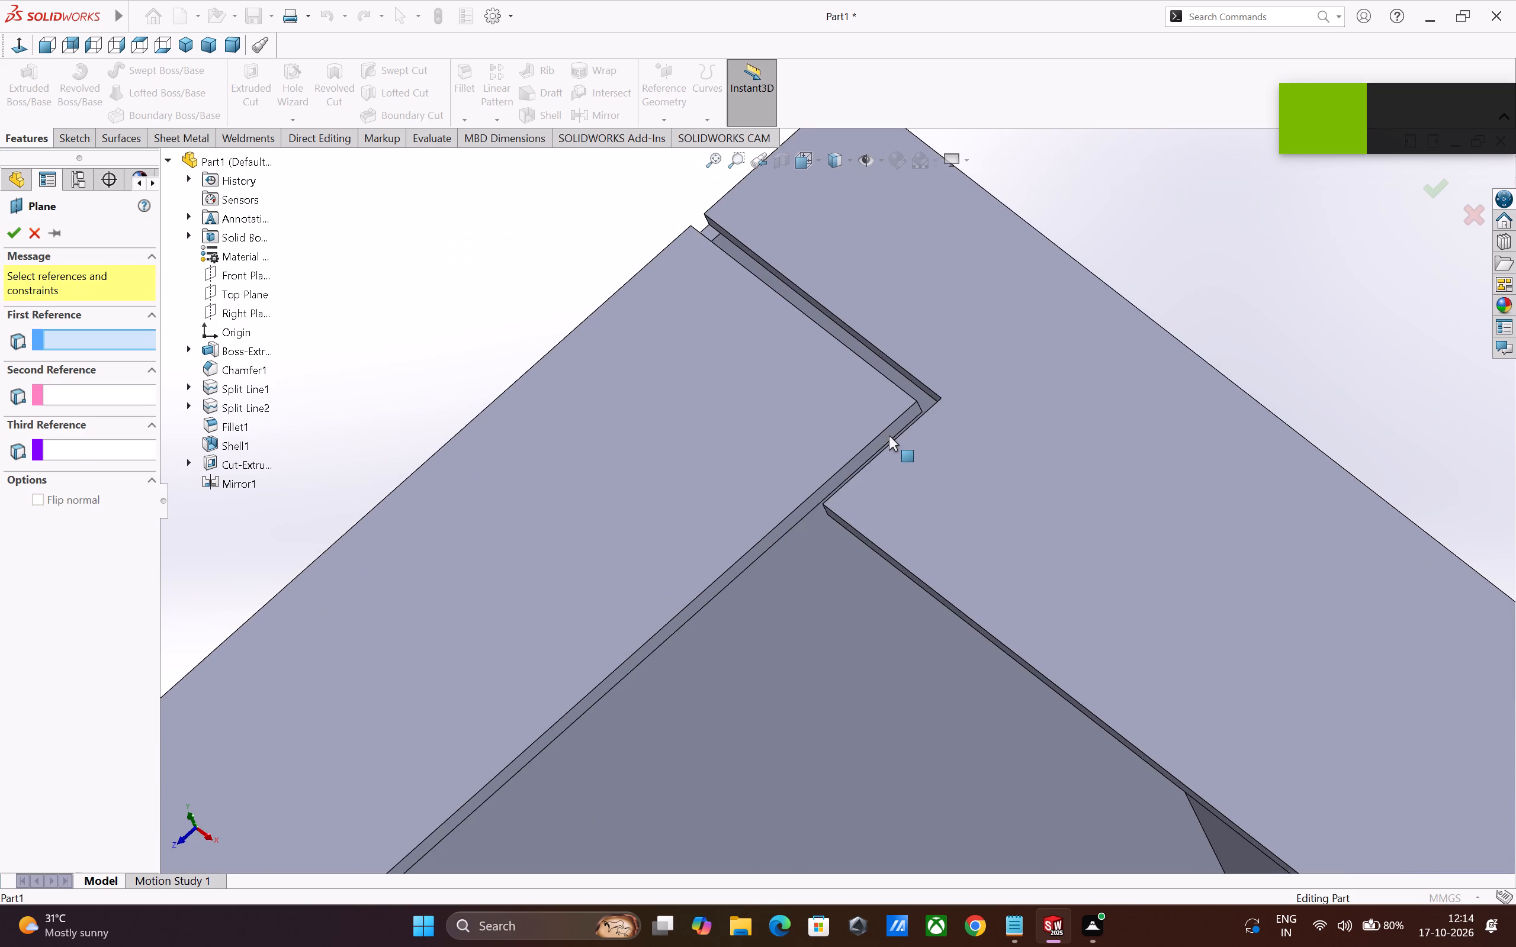
{"action": "scroll", "coordinate": [889, 436], "scroll_direction": "down", "scroll_amount": 4}
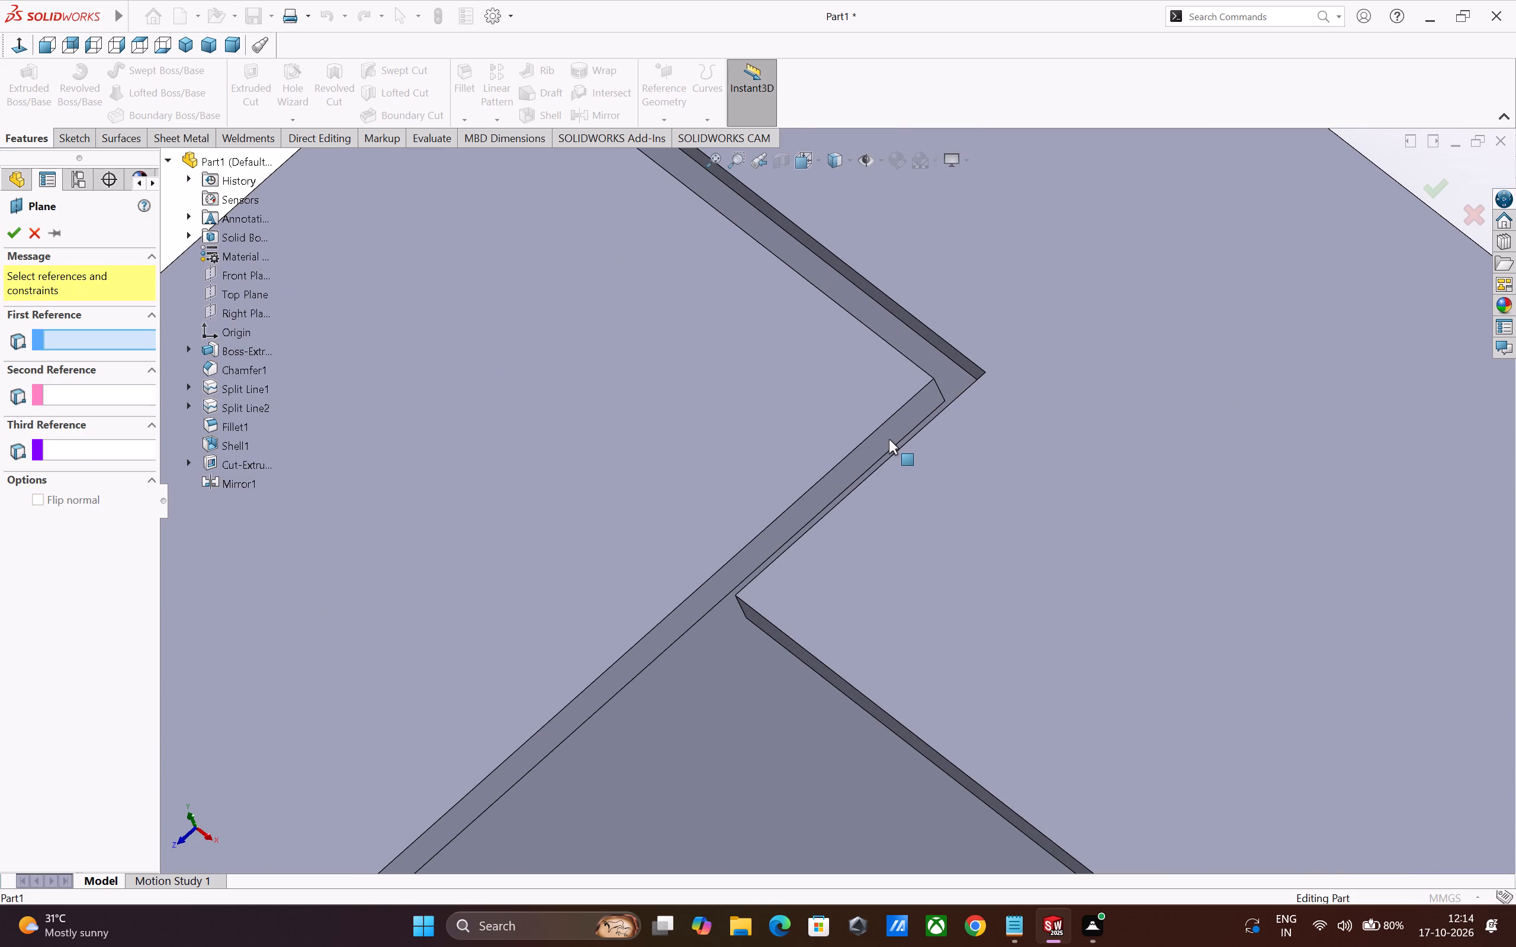
{"action": "scroll", "coordinate": [889, 439], "scroll_direction": "down", "scroll_amount": 1}
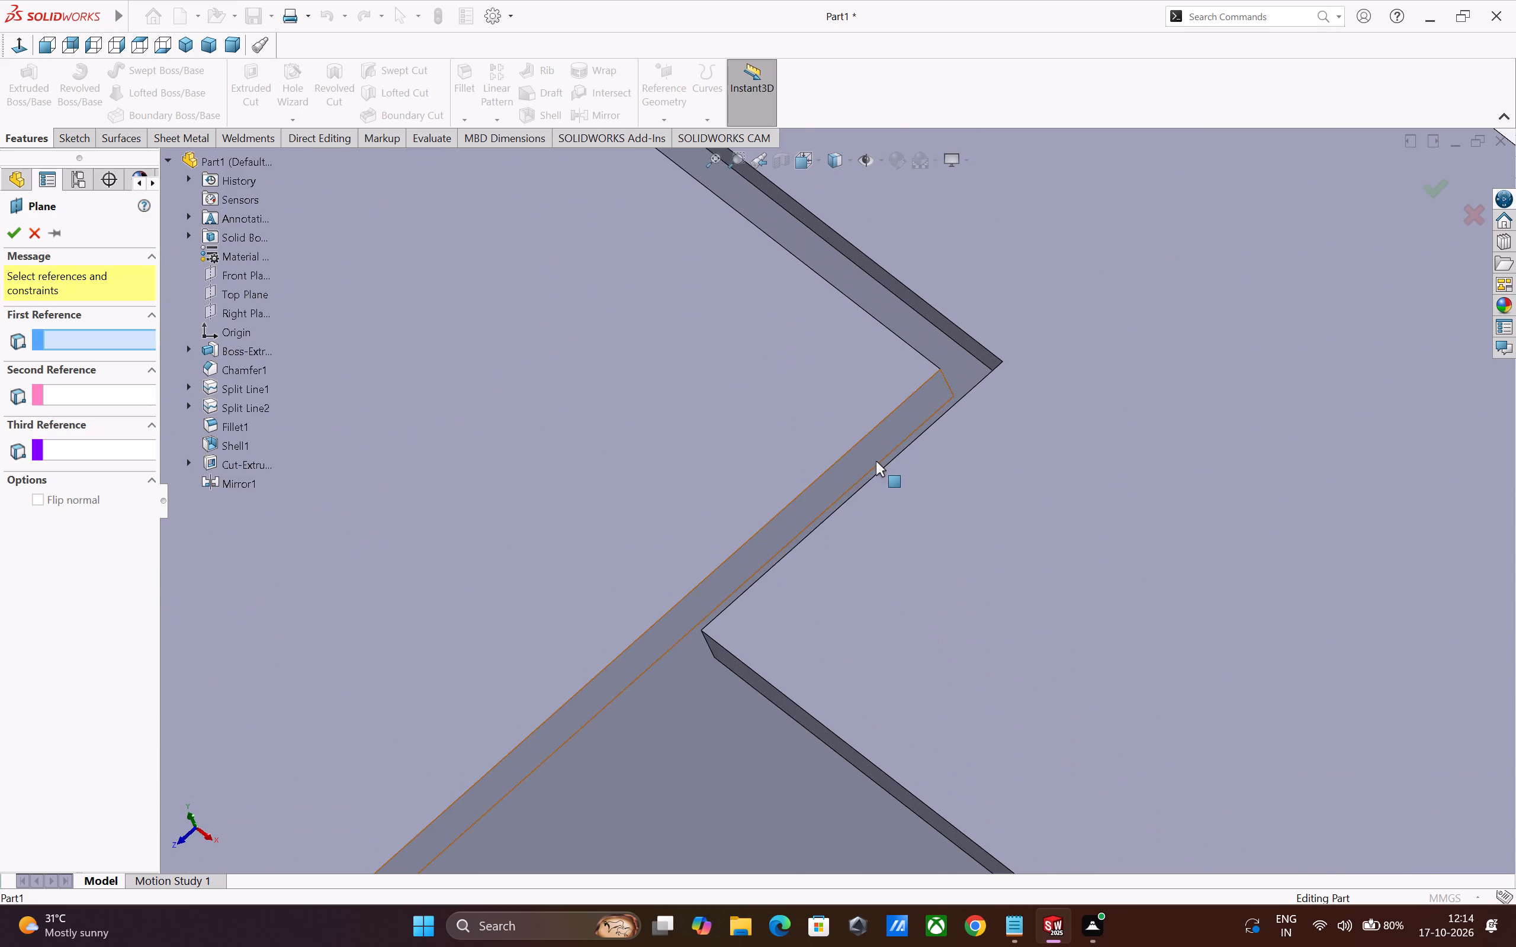
{"action": "scroll", "coordinate": [896, 502], "scroll_direction": "up", "scroll_amount": 2}
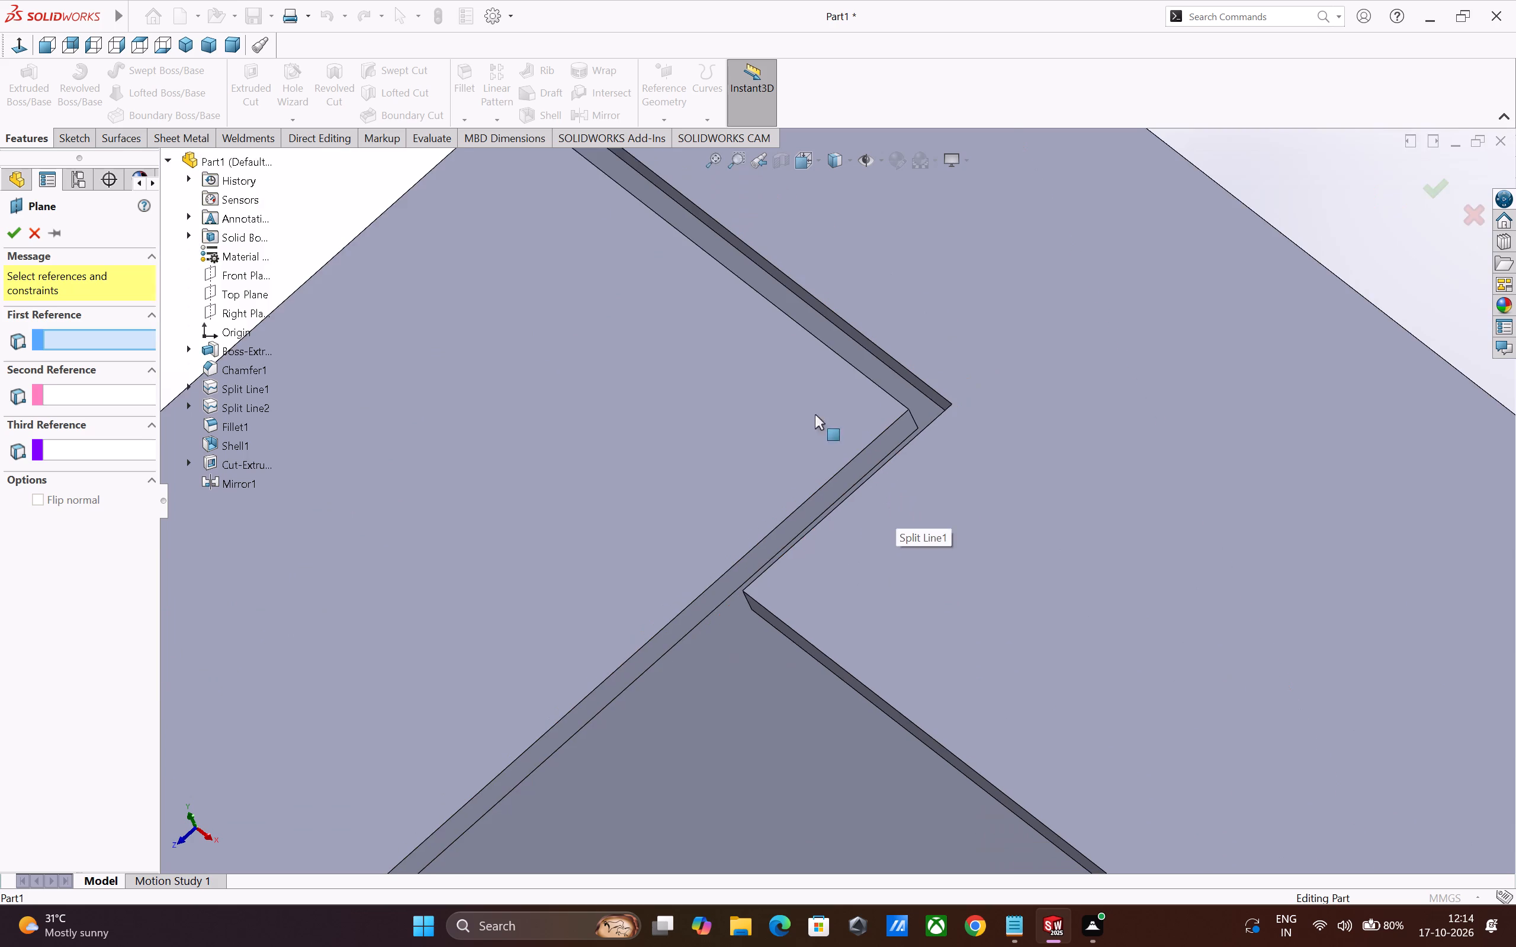
{"action": "scroll", "coordinate": [829, 424], "scroll_direction": "down", "scroll_amount": 2}
{"action": "left_click", "coordinate": [786, 744]}
{"action": "scroll", "coordinate": [786, 743], "scroll_direction": "up", "scroll_amount": 3}
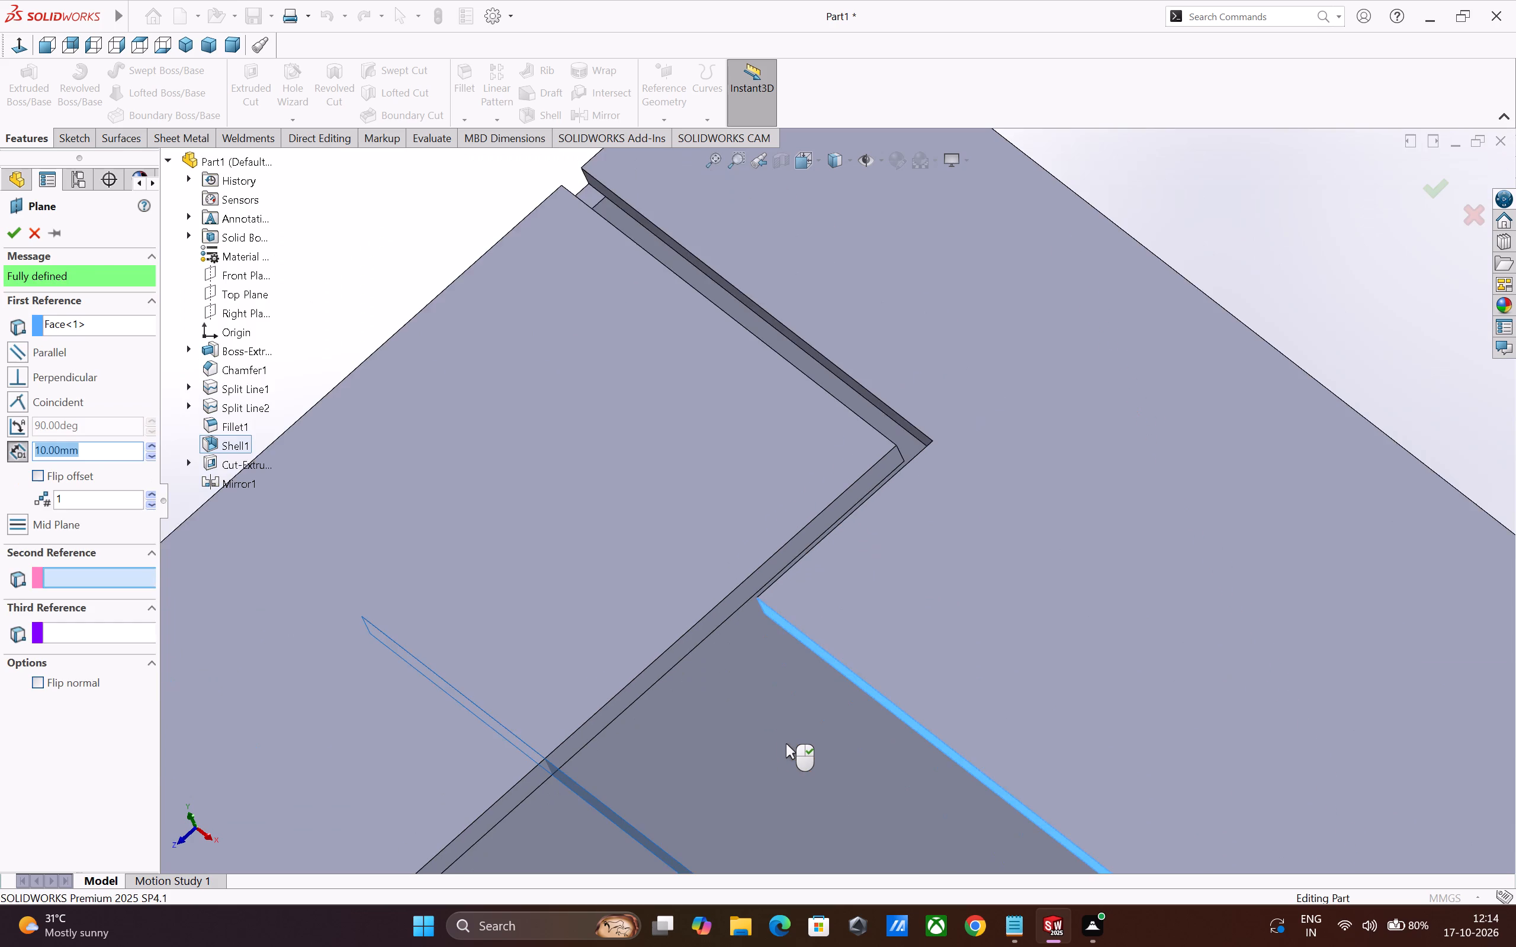
{"action": "scroll", "coordinate": [786, 743], "scroll_direction": "up", "scroll_amount": 13}
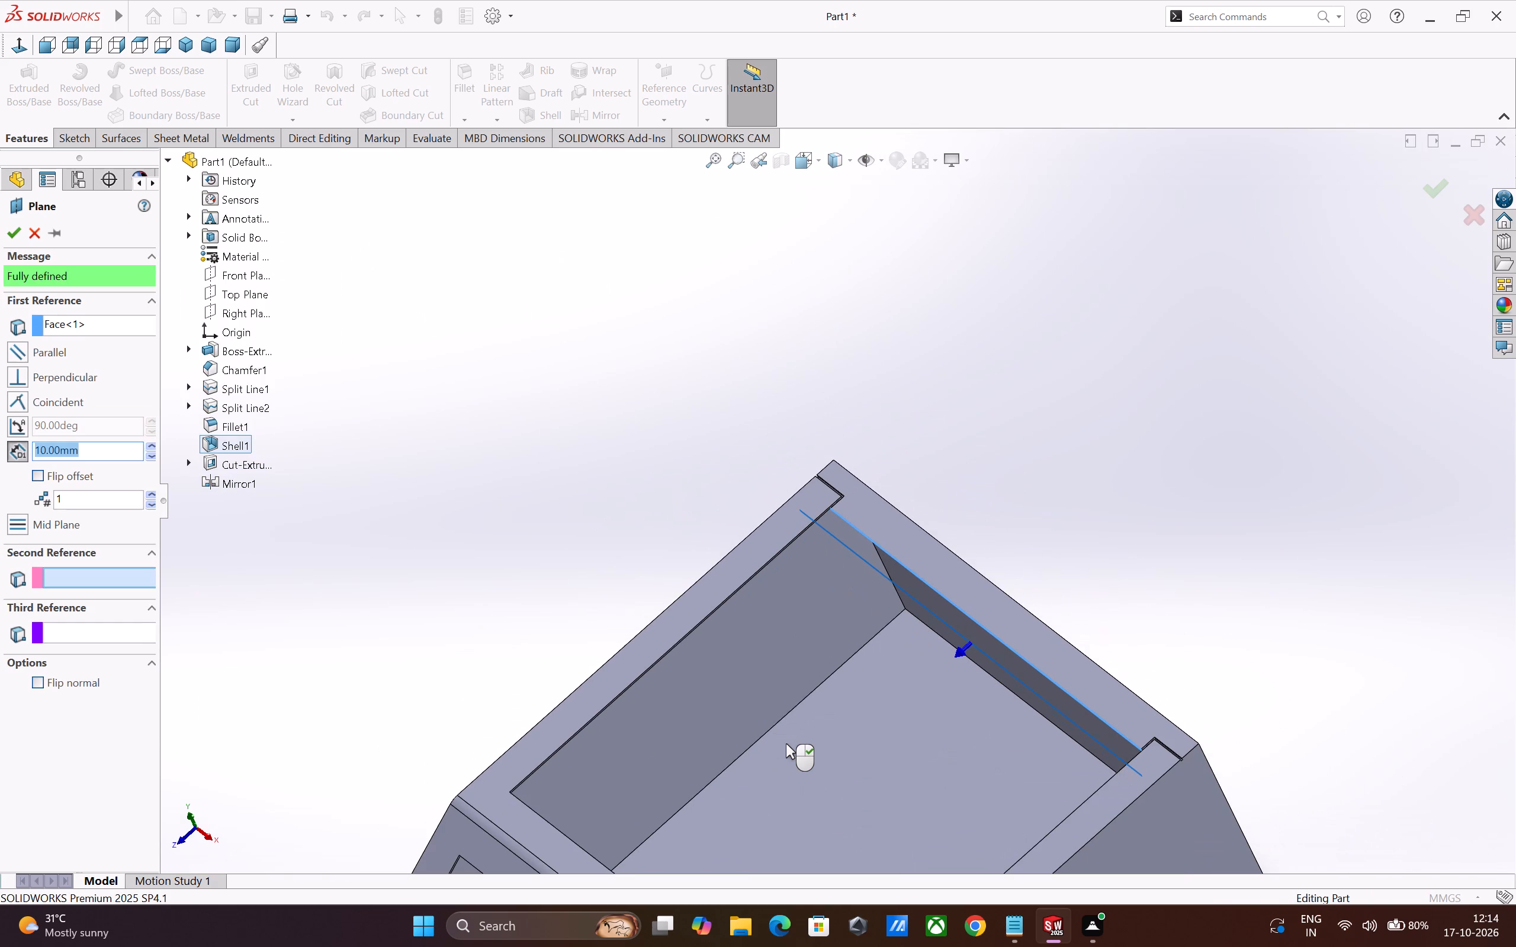
{"action": "scroll", "coordinate": [786, 743], "scroll_direction": "up", "scroll_amount": 1}
{"action": "scroll", "coordinate": [696, 760], "scroll_direction": "up", "scroll_amount": 4}
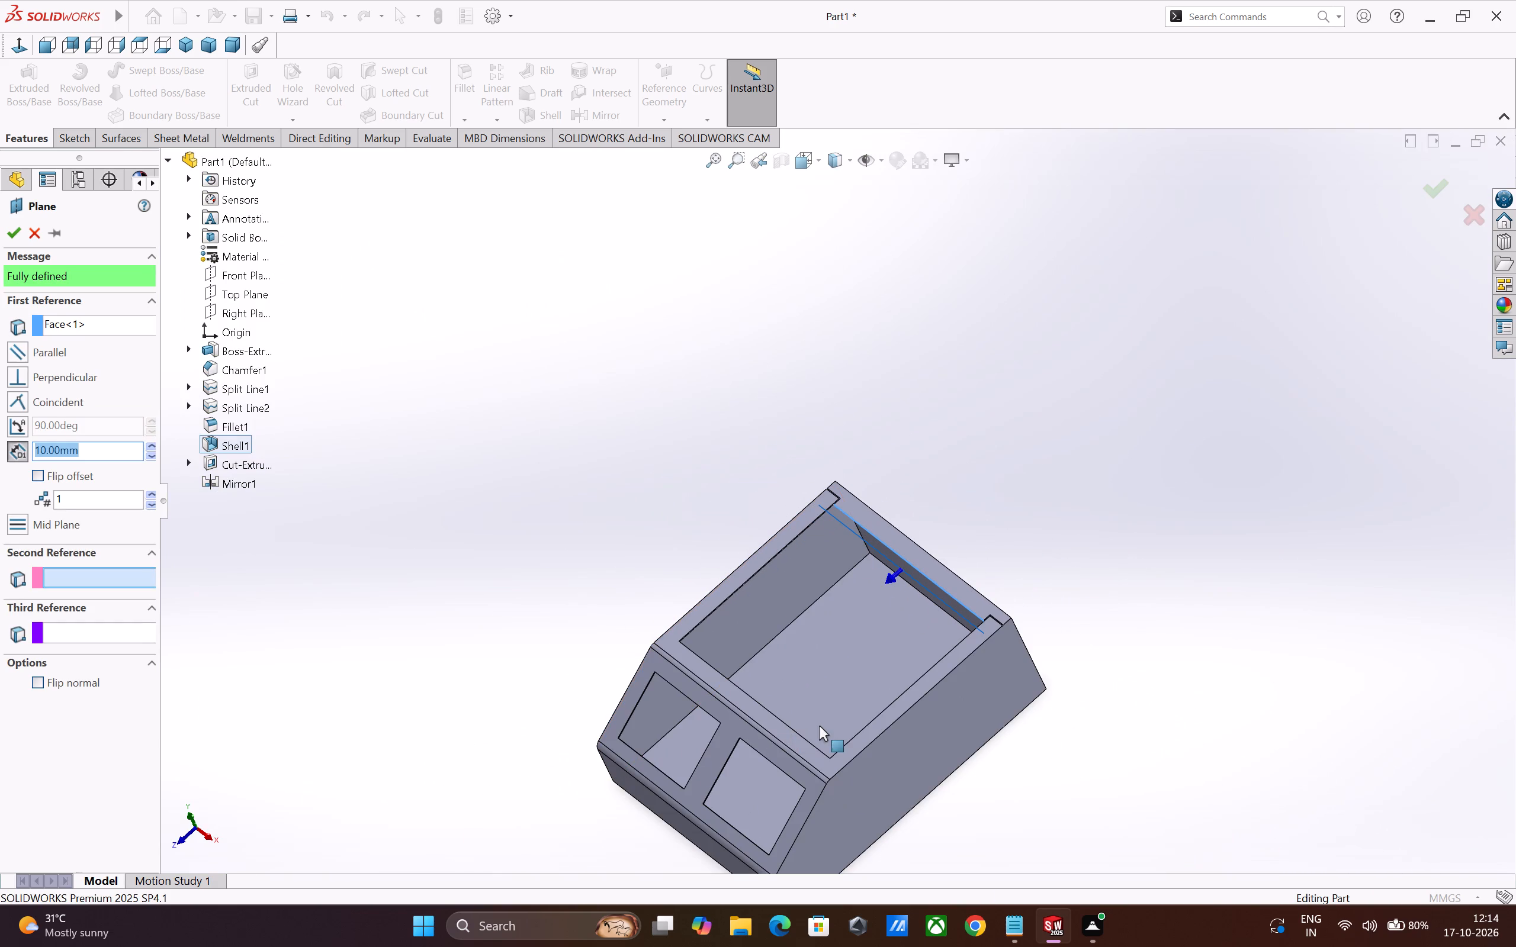
{"action": "scroll", "coordinate": [788, 766], "scroll_direction": "down", "scroll_amount": 2}
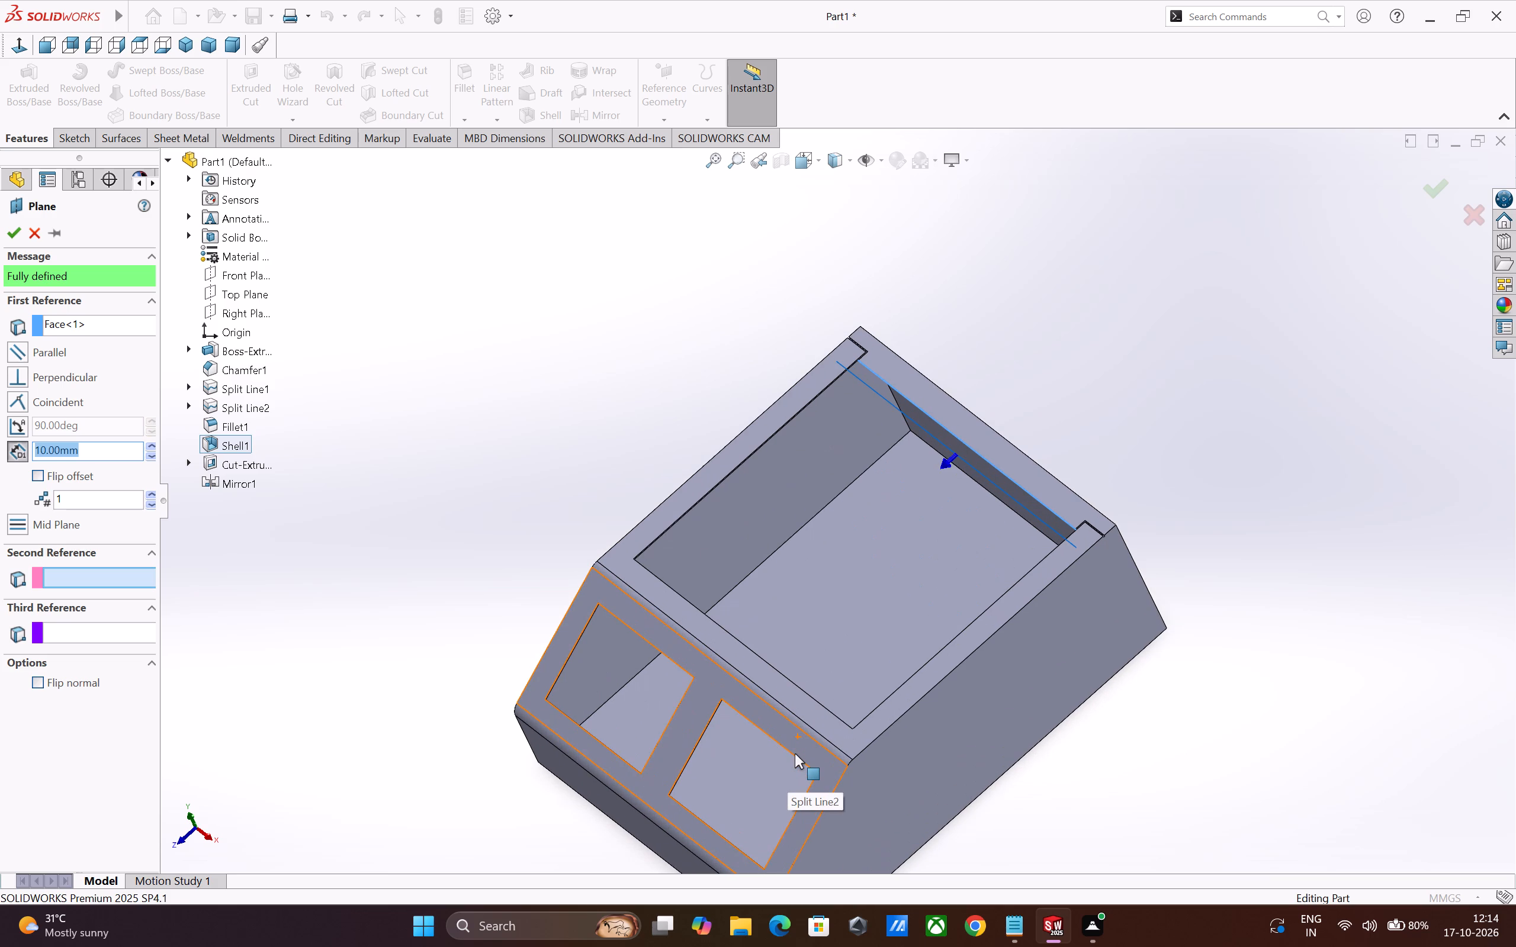
{"action": "scroll", "coordinate": [770, 730], "scroll_direction": "down", "scroll_amount": 2}
{"action": "middle_click_drag", "start_coordinate": [855, 569], "coordinate": [751, 645]}
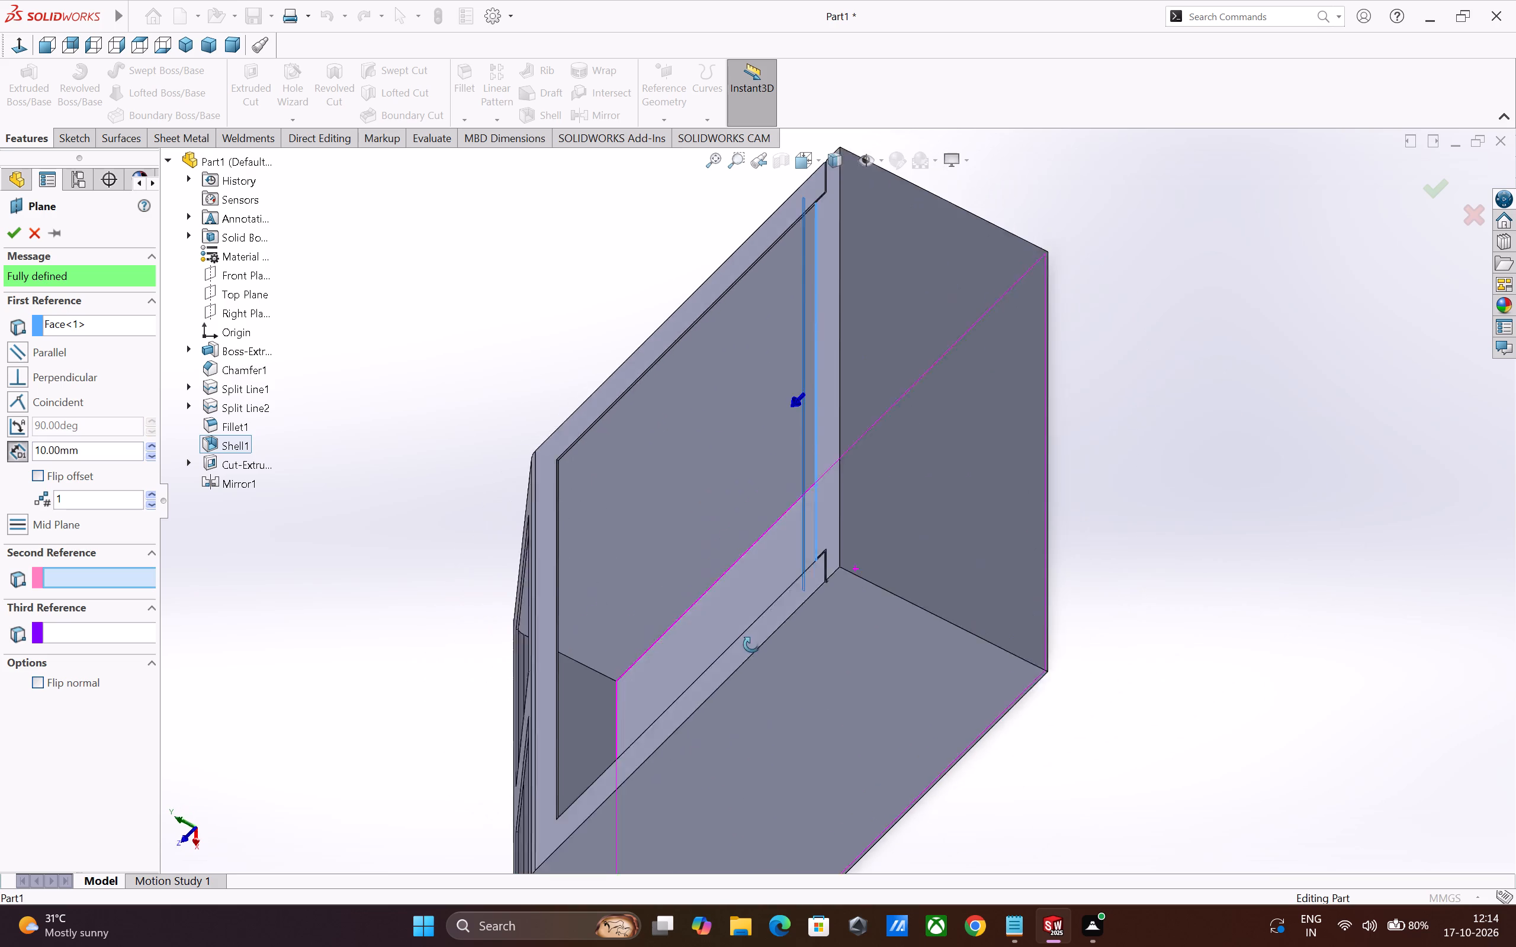
{"action": "middle_click_drag", "start_coordinate": [751, 645], "coordinate": [743, 653]}
{"action": "scroll", "coordinate": [535, 530], "scroll_direction": "down", "scroll_amount": 10}
{"action": "left_click", "coordinate": [680, 525]}
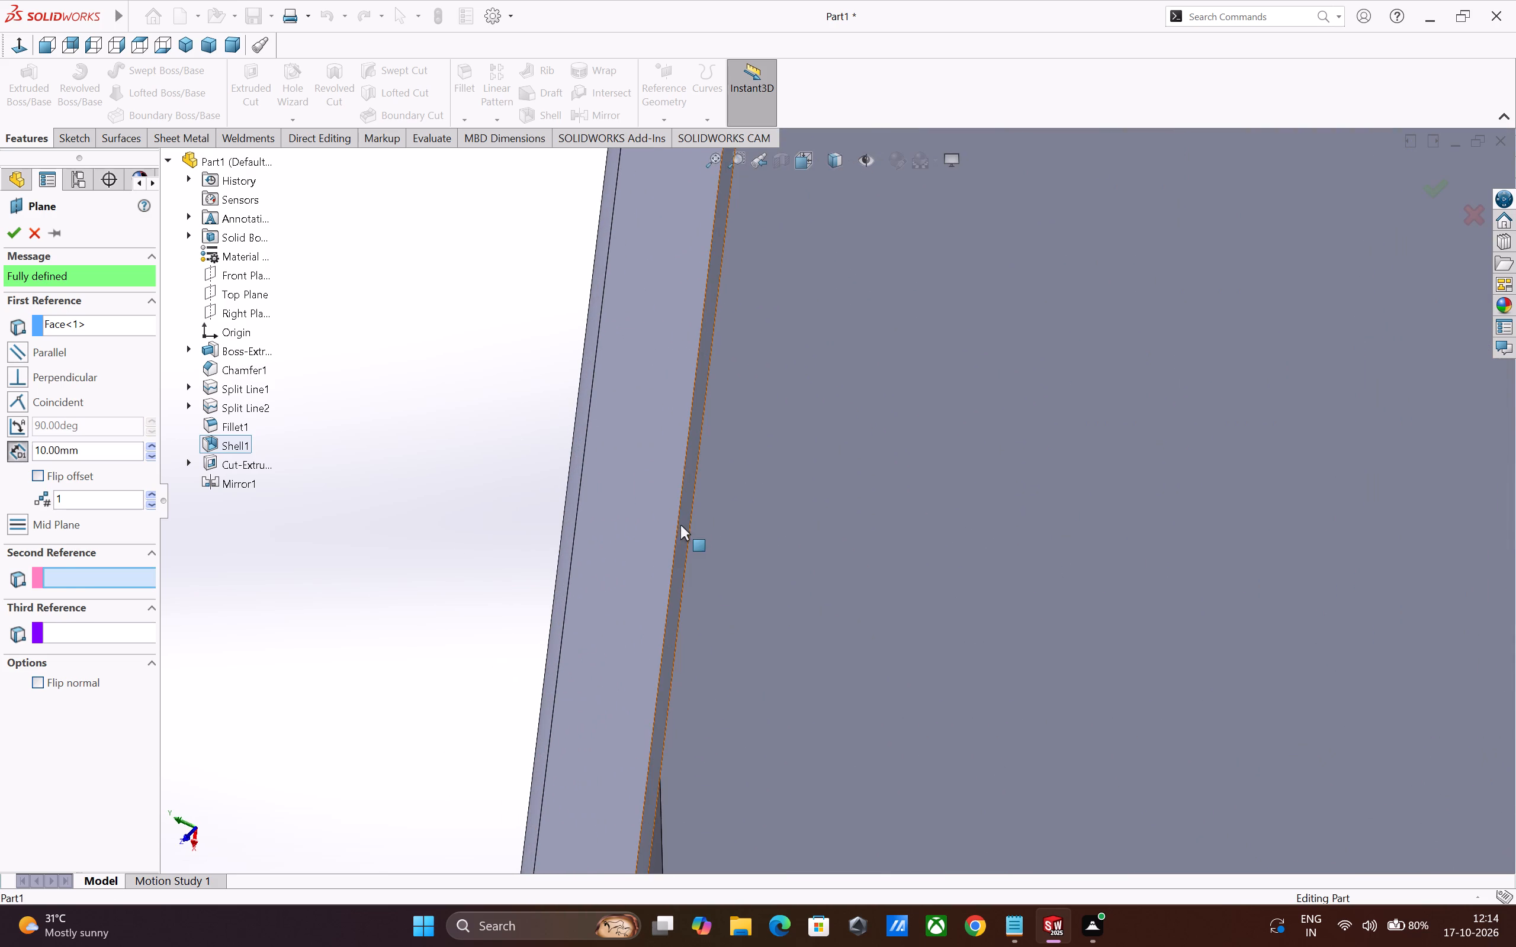
{"action": "scroll", "coordinate": [752, 559], "scroll_direction": "up", "scroll_amount": 8}
{"action": "middle_click_drag", "start_coordinate": [775, 573], "coordinate": [889, 572]}
{"action": "scroll", "coordinate": [889, 572], "scroll_direction": "up", "scroll_amount": 3}
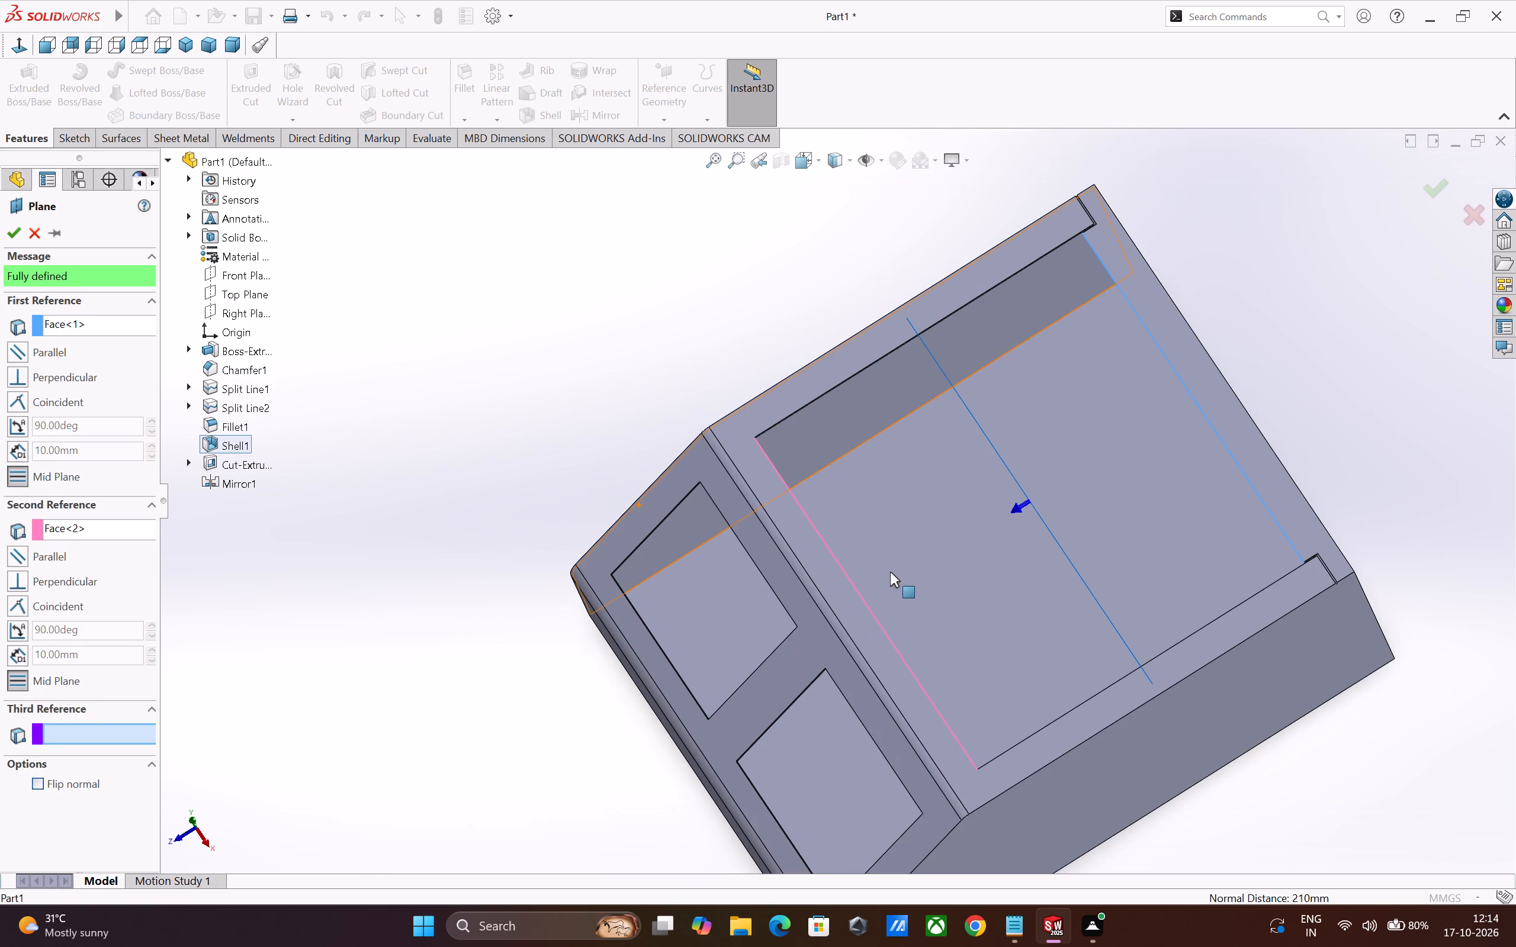
{"action": "scroll", "coordinate": [966, 571], "scroll_direction": "up", "scroll_amount": 3}
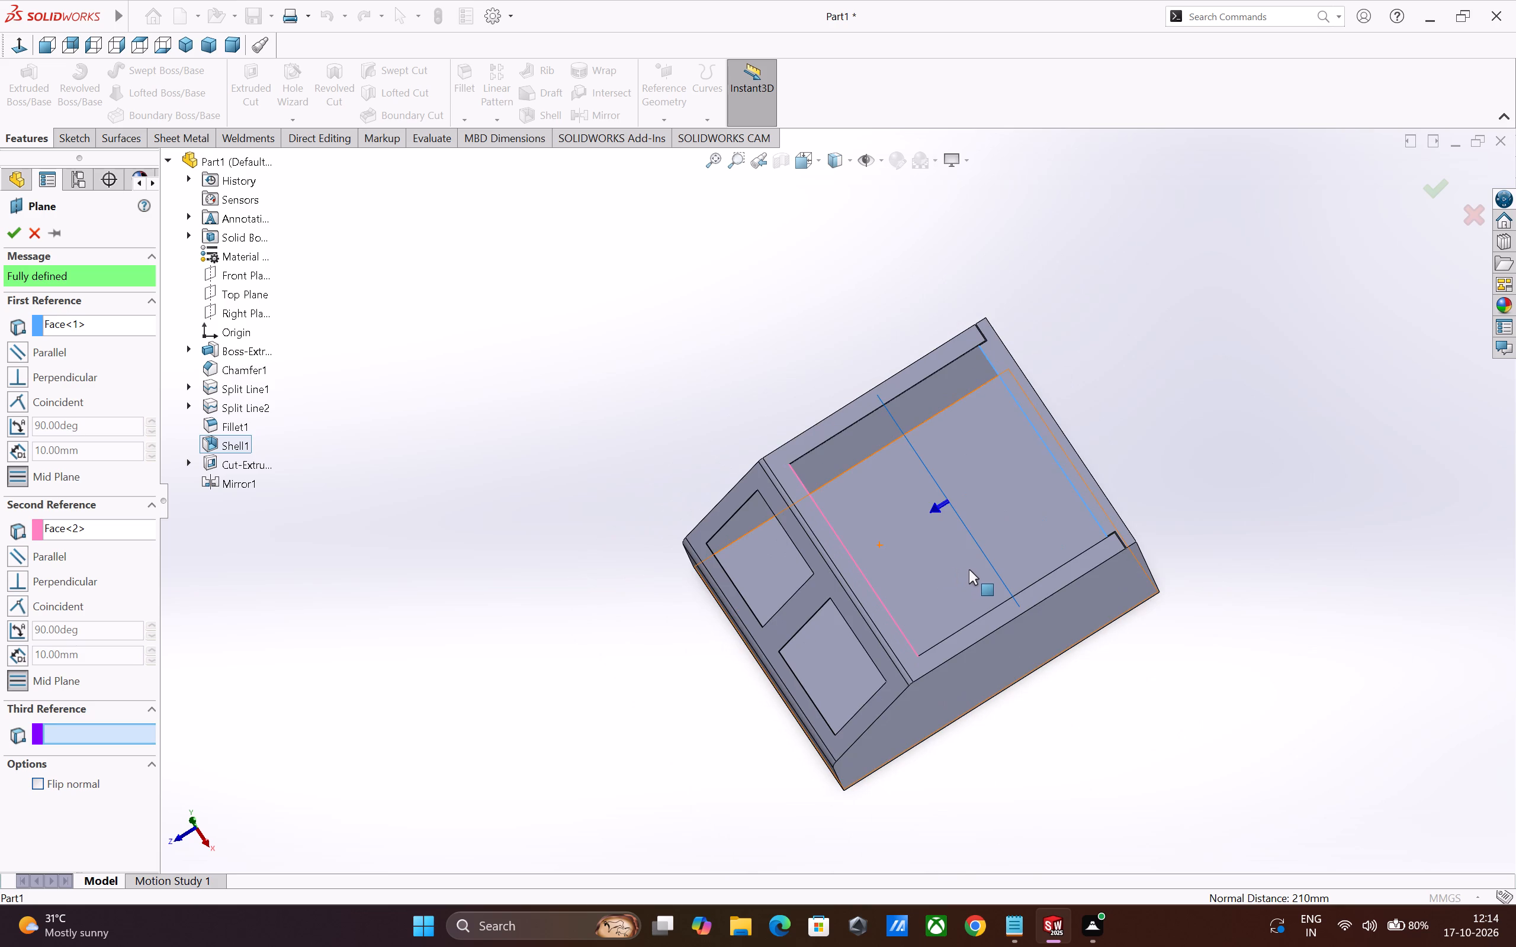
{"action": "scroll", "coordinate": [974, 565], "scroll_direction": "up", "scroll_amount": 5}
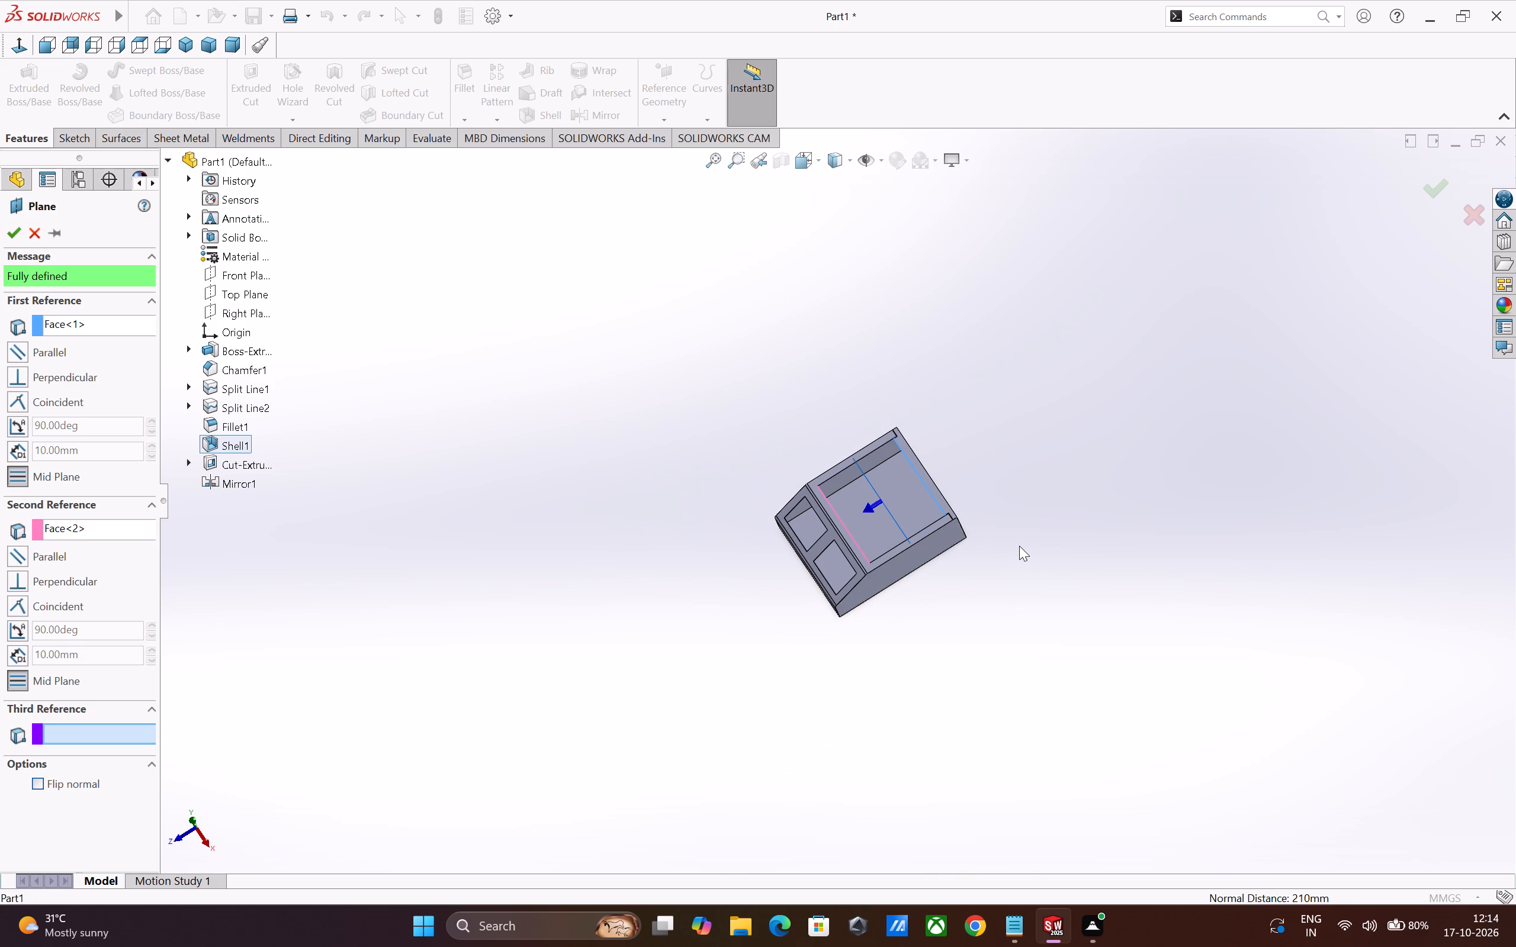
{"action": "scroll", "coordinate": [956, 545], "scroll_direction": "down", "scroll_amount": 2}
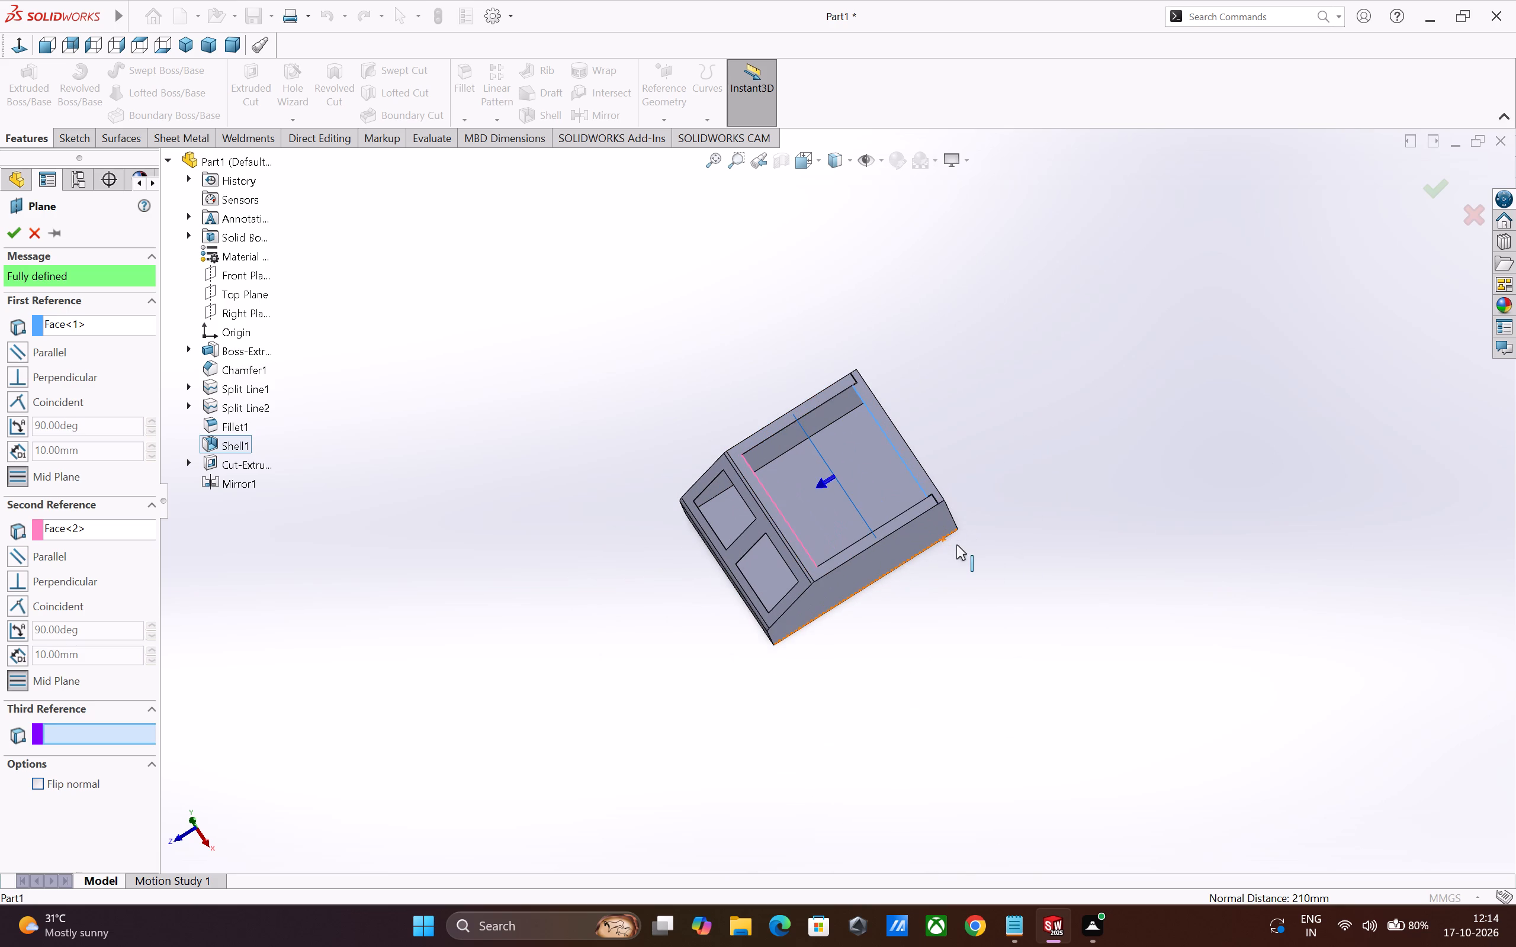
{"action": "scroll", "coordinate": [945, 513], "scroll_direction": "down", "scroll_amount": 2}
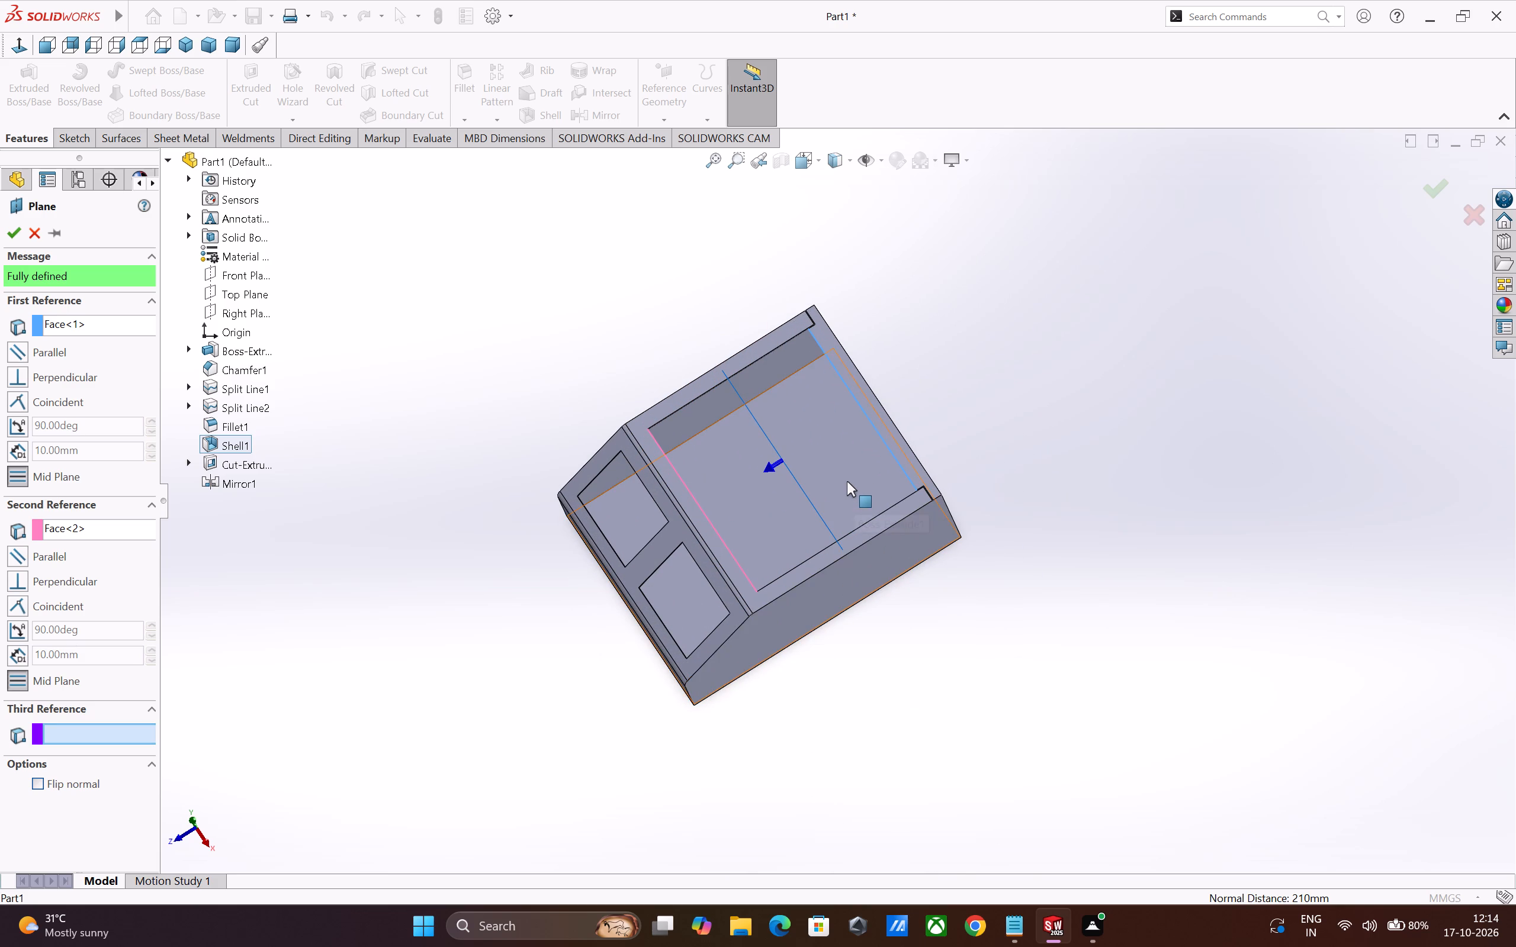
{"action": "scroll", "coordinate": [847, 481], "scroll_direction": "up", "scroll_amount": 2}
{"action": "scroll", "coordinate": [820, 452], "scroll_direction": "down", "scroll_amount": 4}
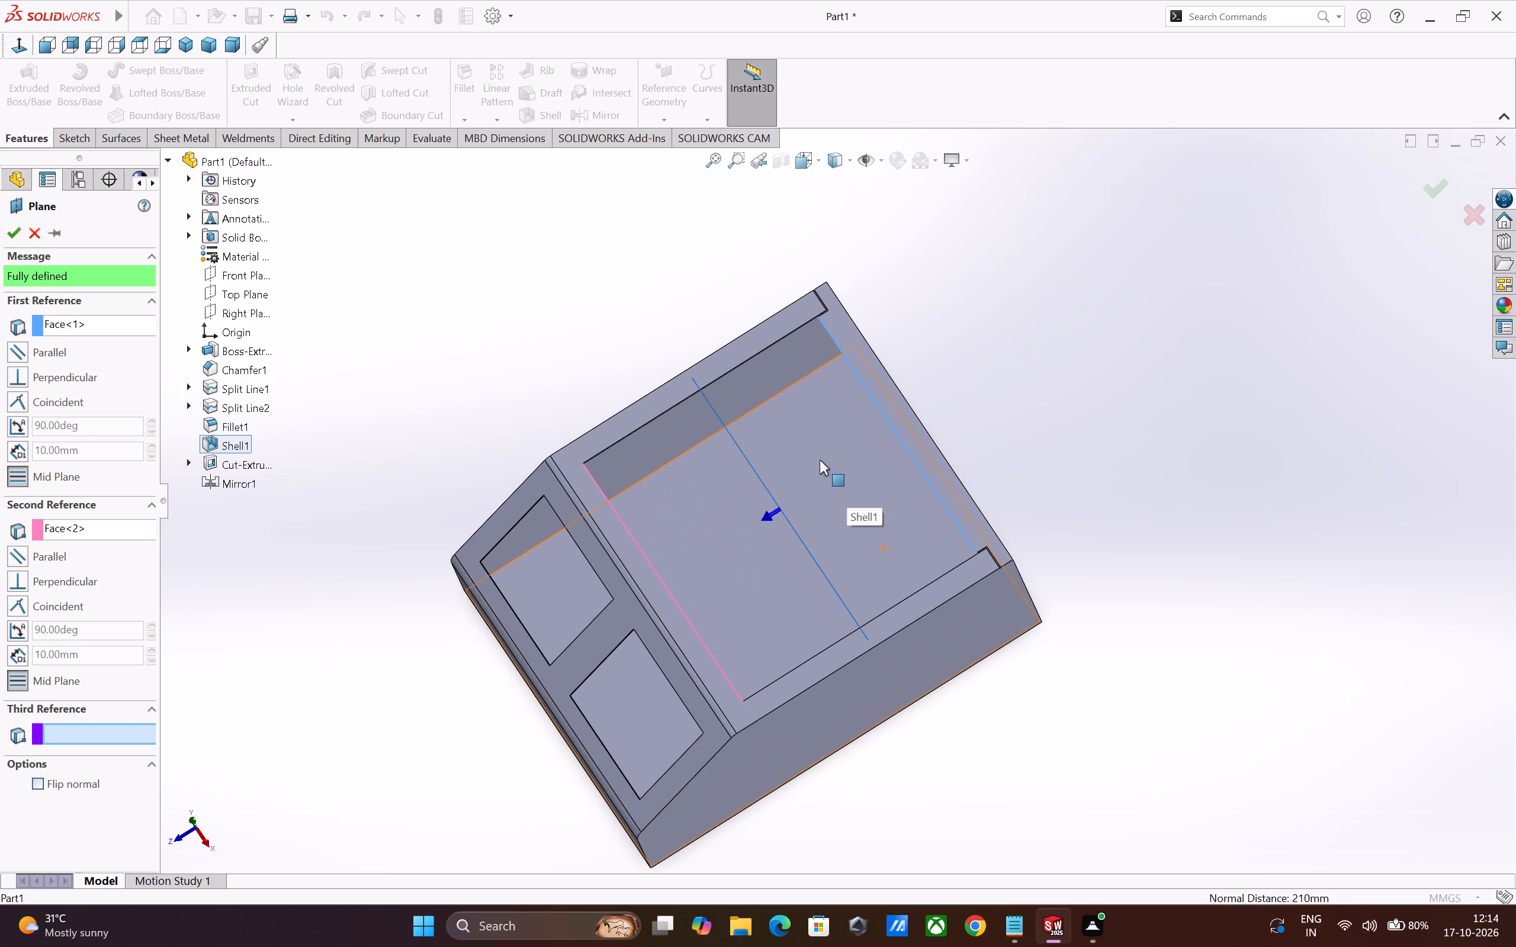
{"action": "middle_click_drag", "start_coordinate": [828, 479], "coordinate": [751, 520]}
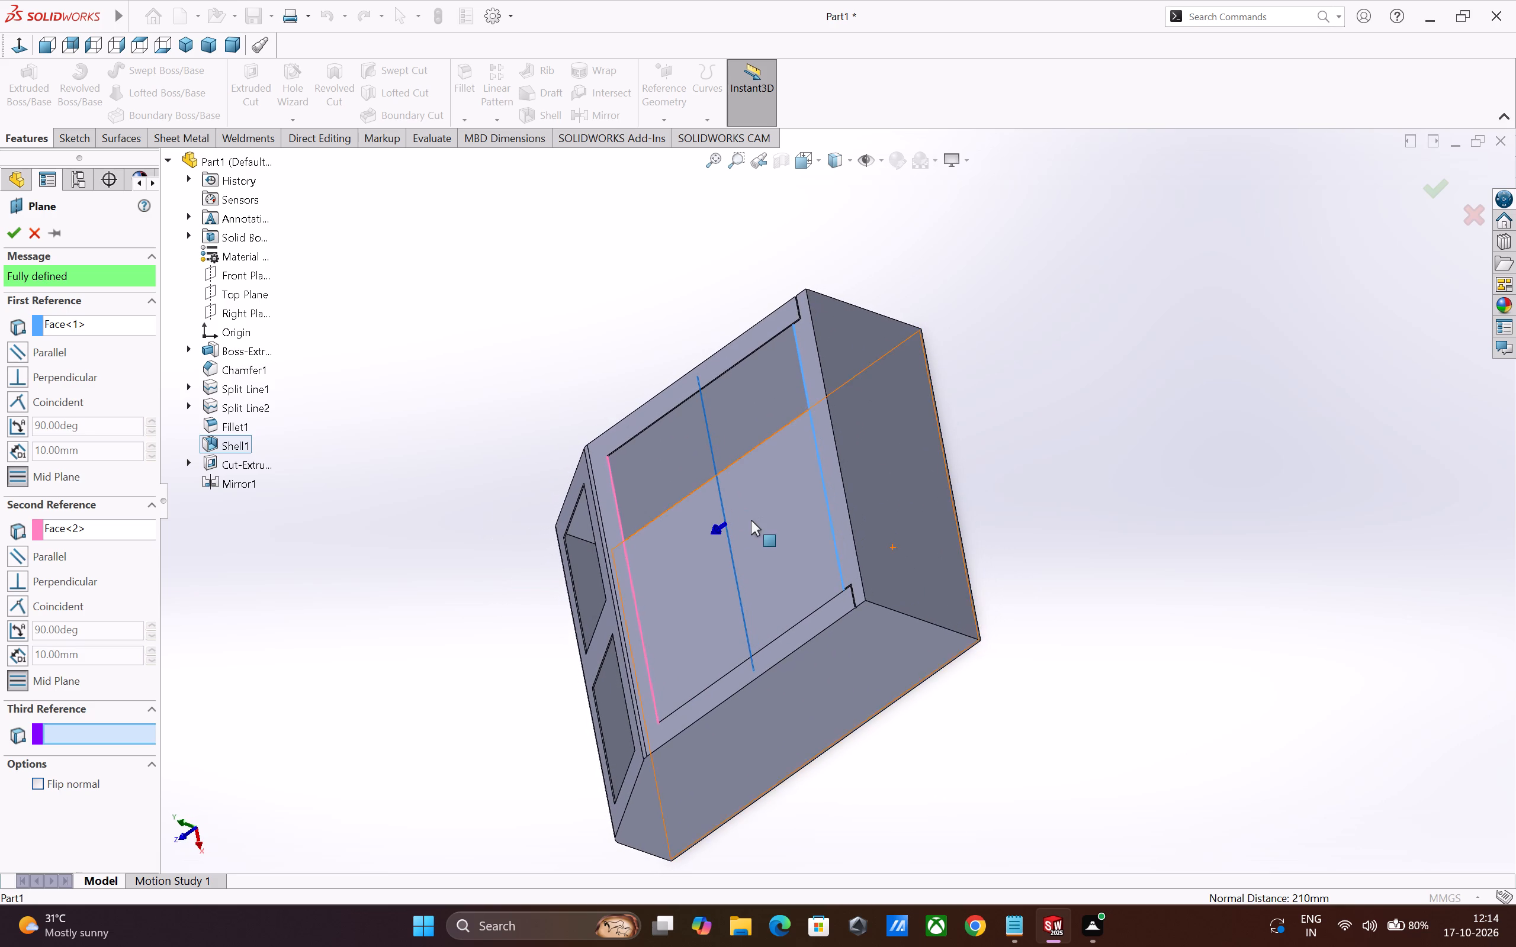
{"action": "scroll", "coordinate": [751, 520], "scroll_direction": "down", "scroll_amount": 2}
{"action": "middle_click_drag", "start_coordinate": [749, 543], "coordinate": [794, 444]}
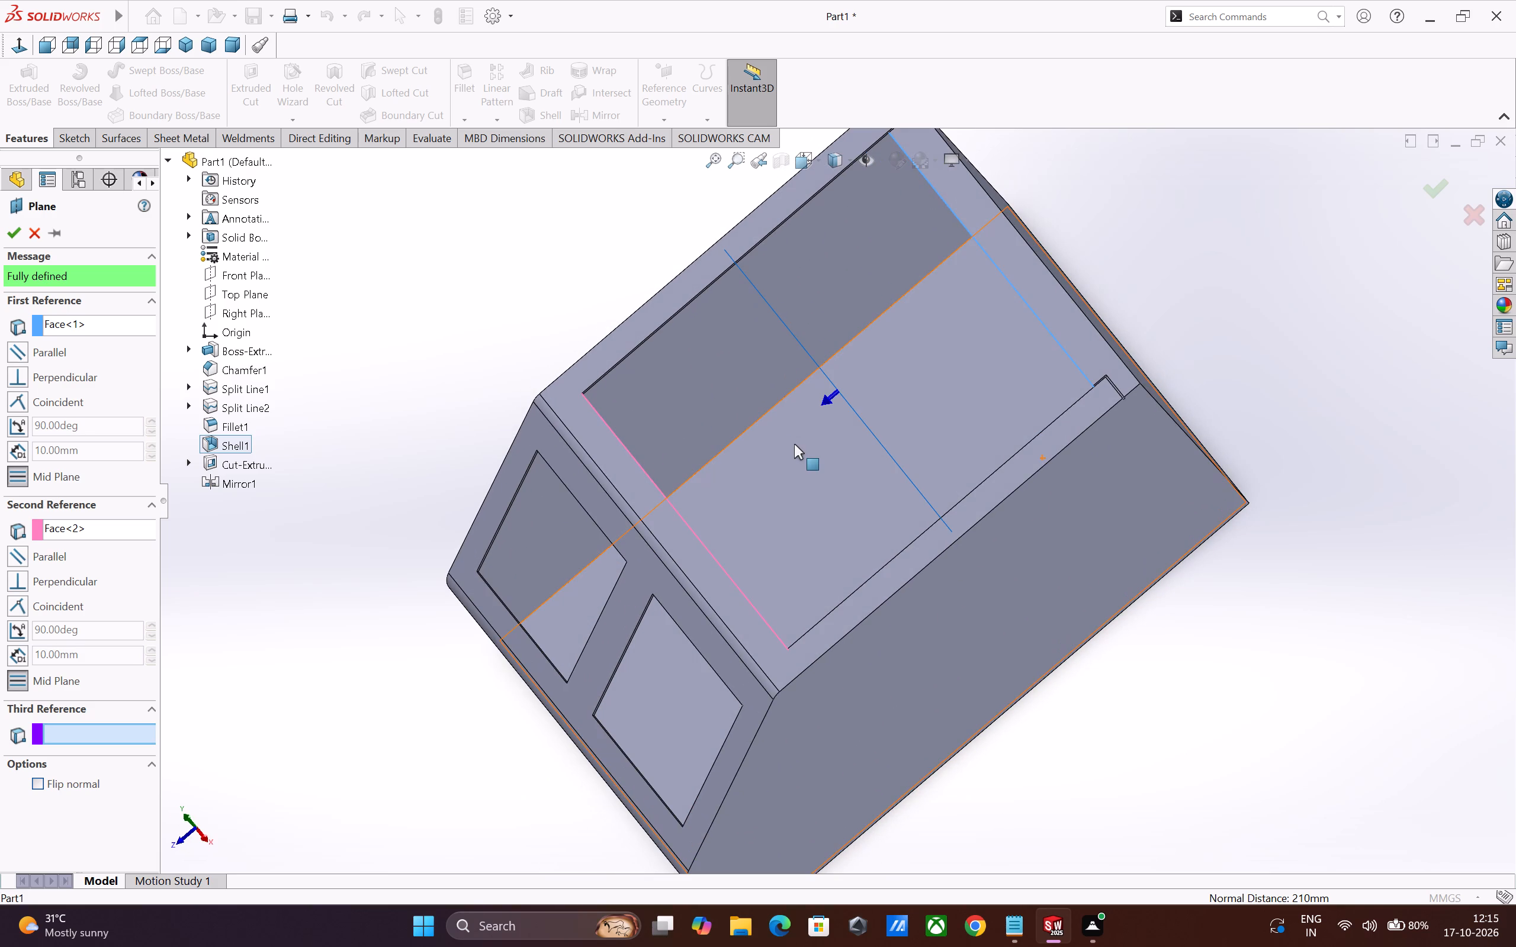
{"action": "scroll", "coordinate": [799, 442], "scroll_direction": "up", "scroll_amount": 1}
{"action": "middle_click_drag", "start_coordinate": [805, 442], "coordinate": [868, 404]}
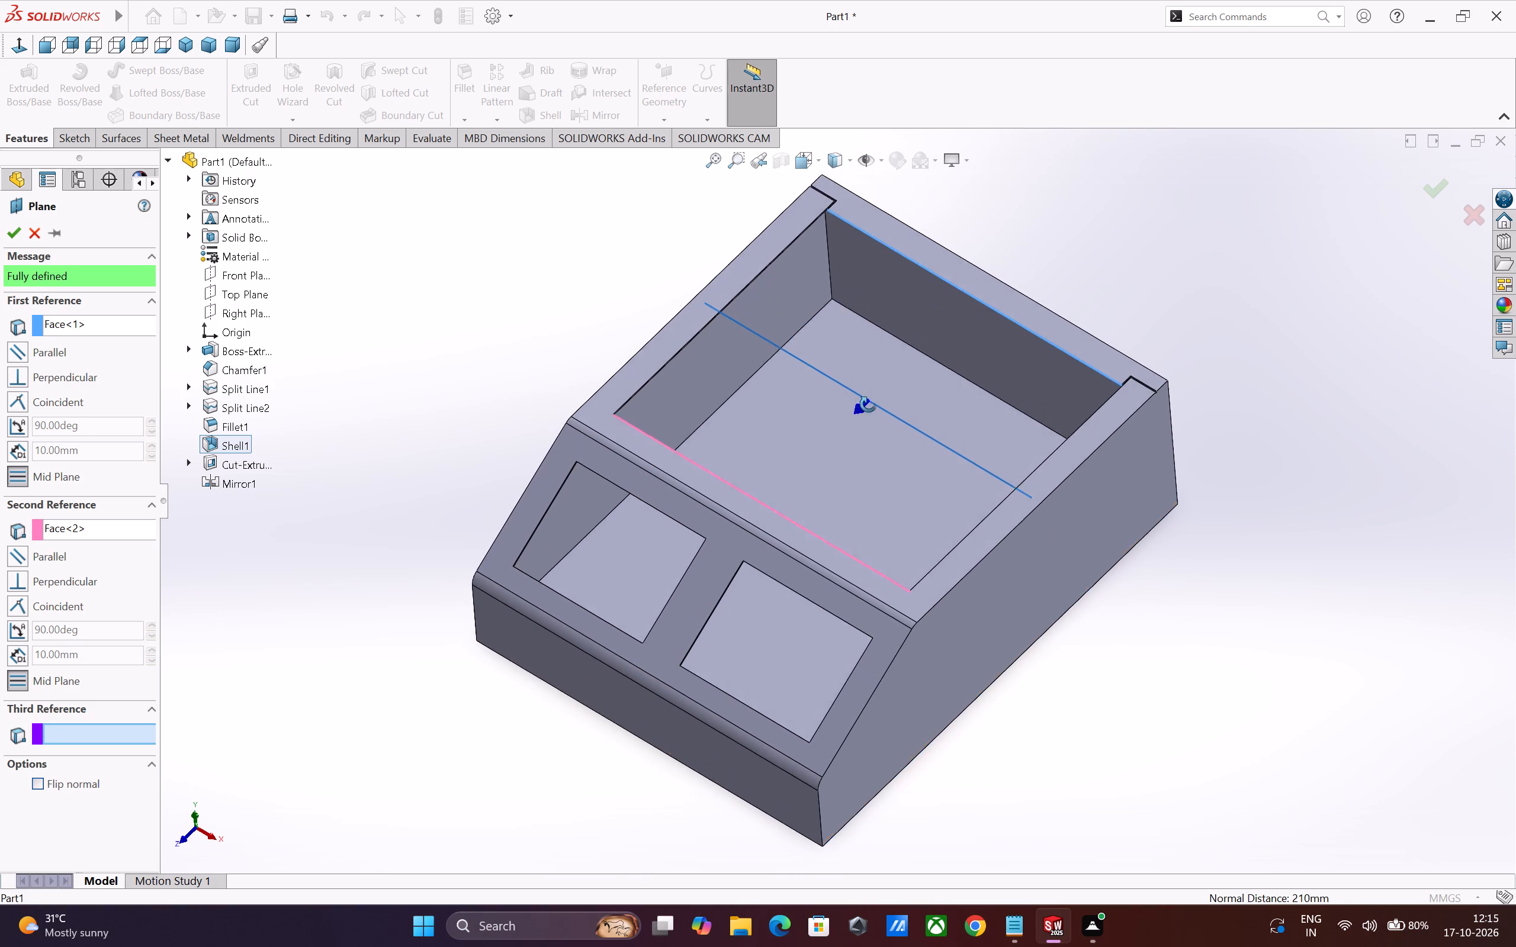
{"action": "middle_click_drag", "start_coordinate": [868, 404], "coordinate": [870, 404]}
{"action": "left_click", "coordinate": [12, 224]}
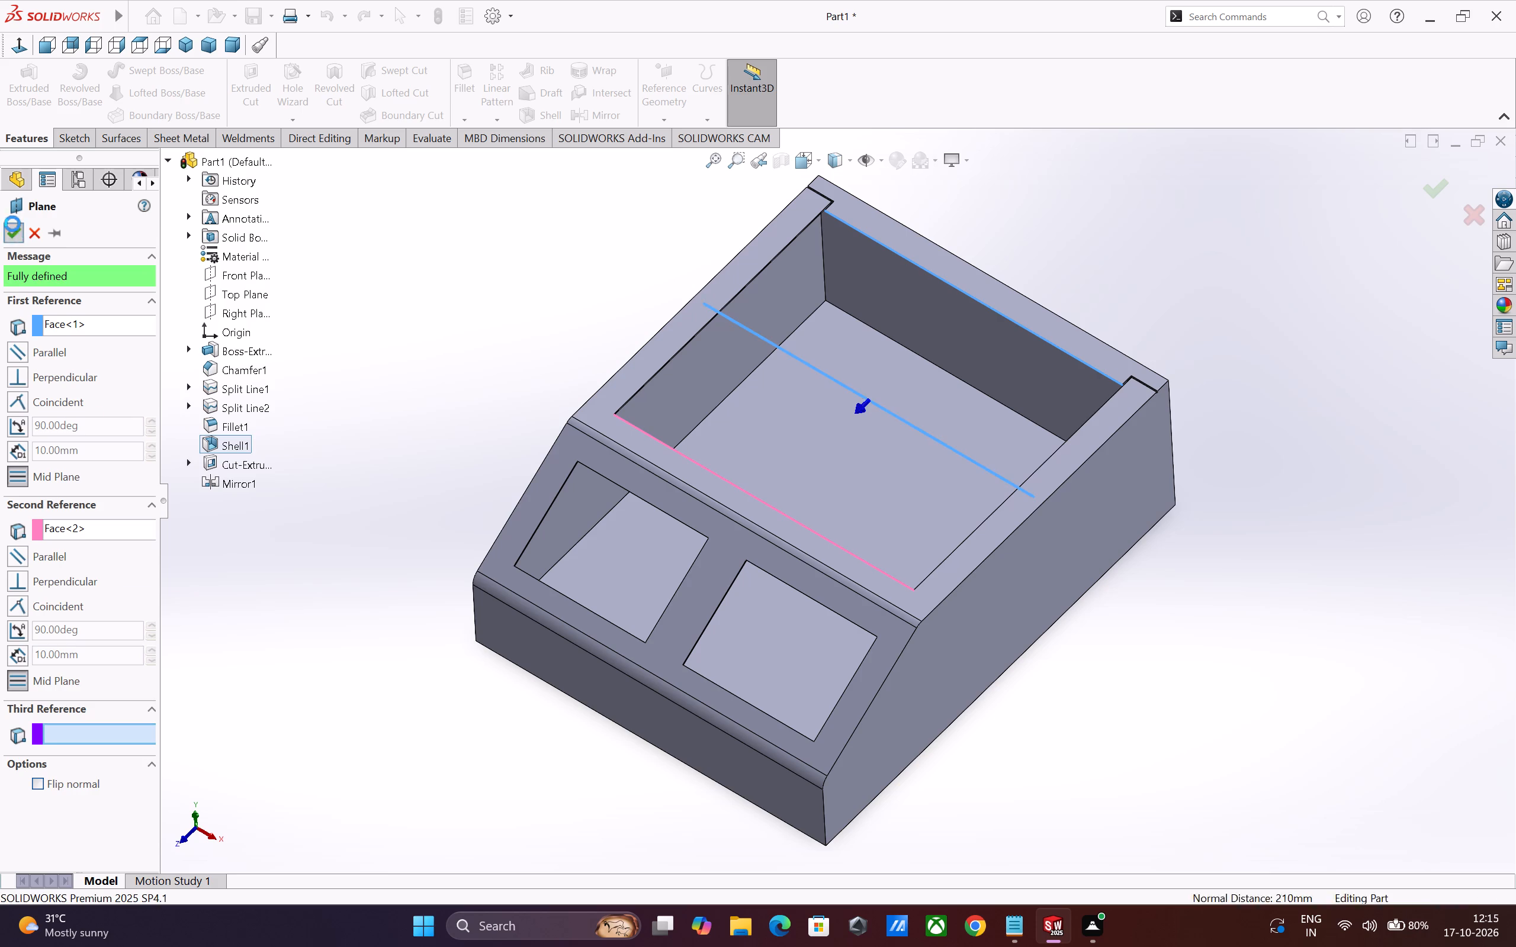
{"action": "left_click", "coordinate": [1080, 650]}
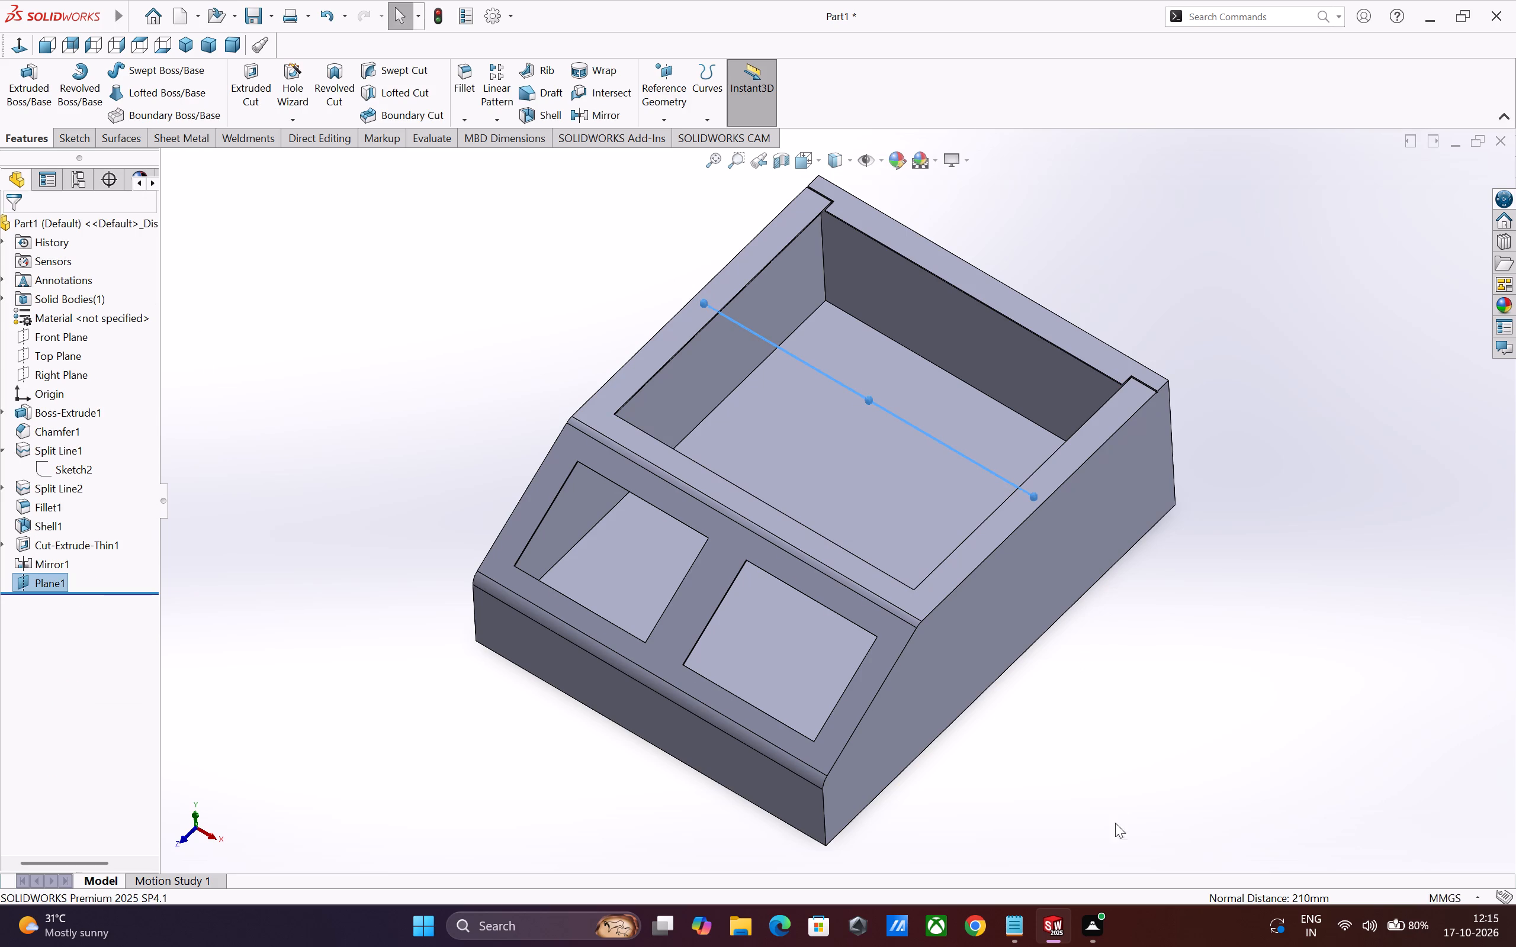
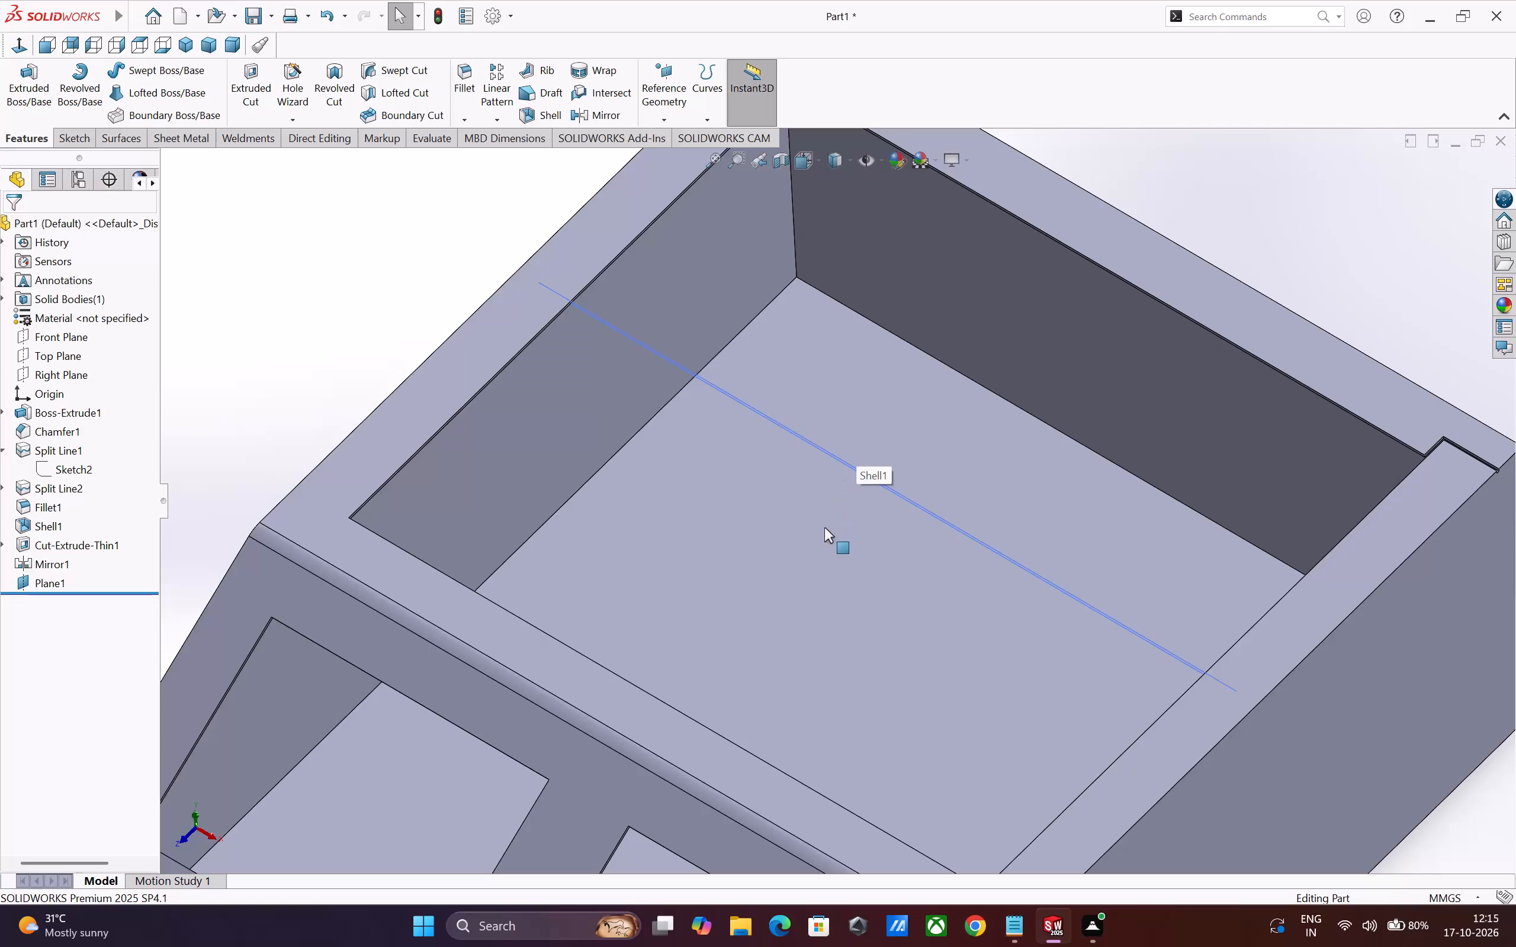
Mirror the previously mirrored corner slit feature about Plane1 to the front corners of the rim.
{"action": "left_click", "coordinate": [589, 112]}
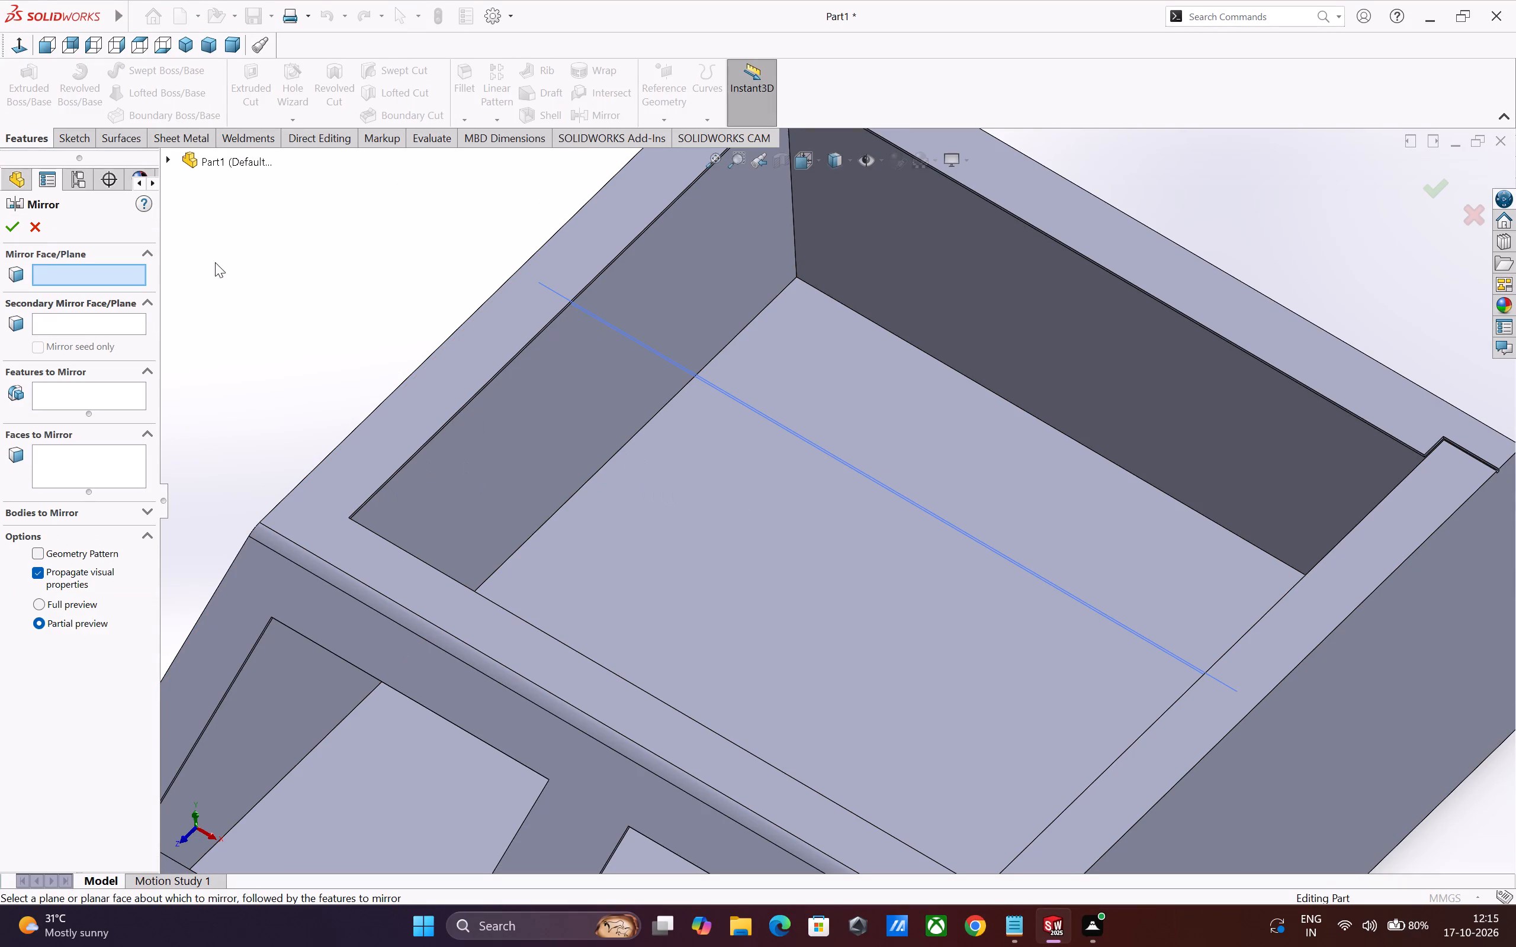
{"action": "left_click", "coordinate": [172, 159]}
{"action": "left_click", "coordinate": [242, 511]}
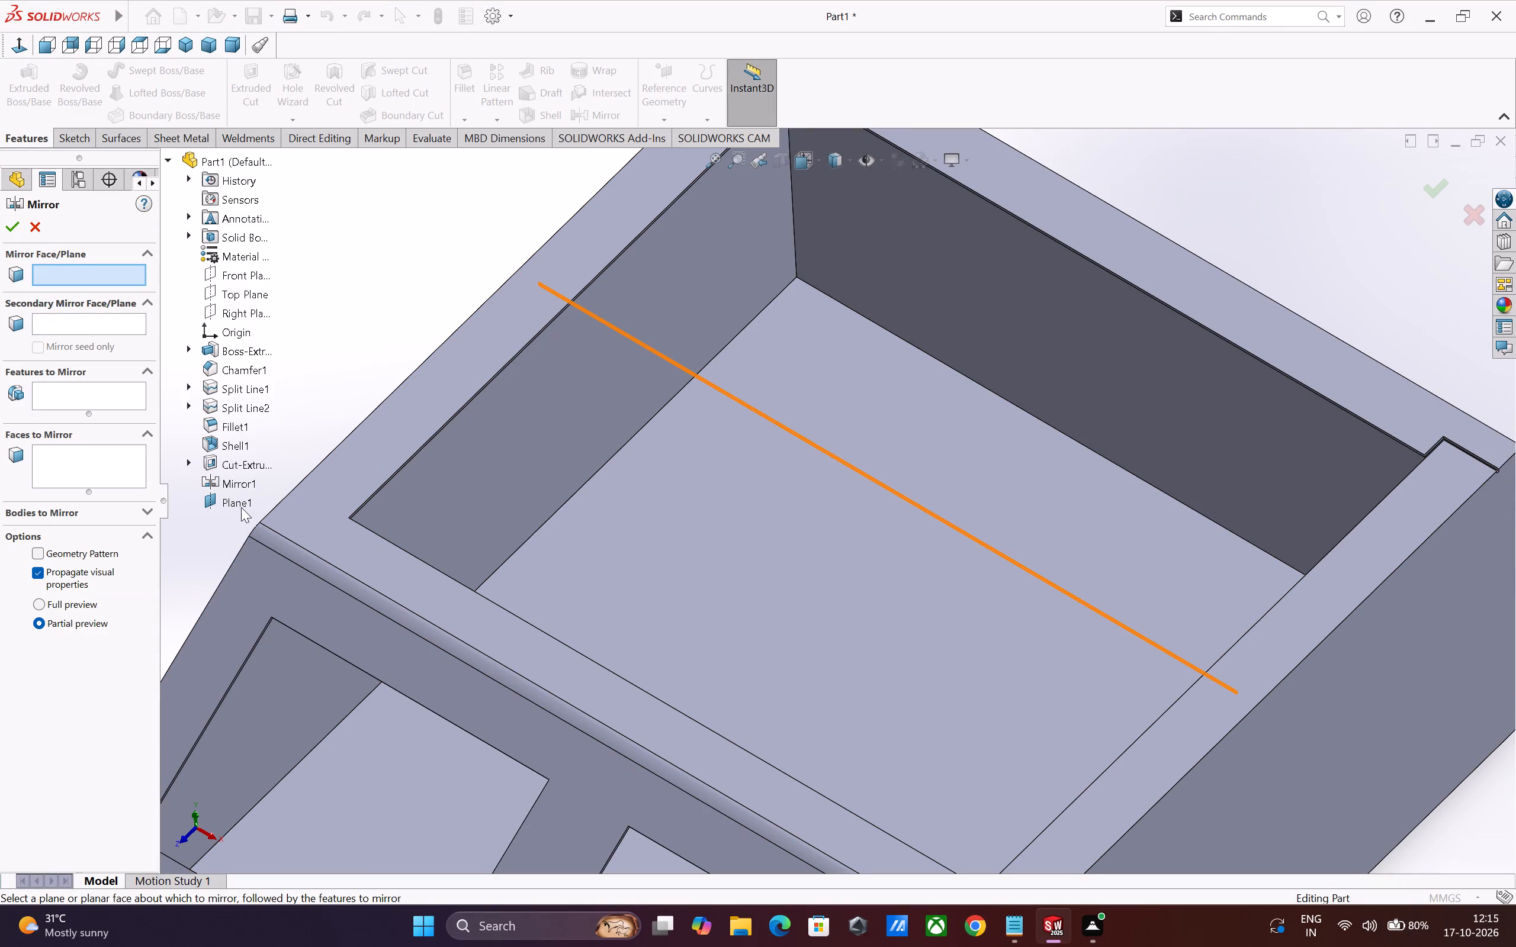
{"action": "left_click", "coordinate": [241, 505]}
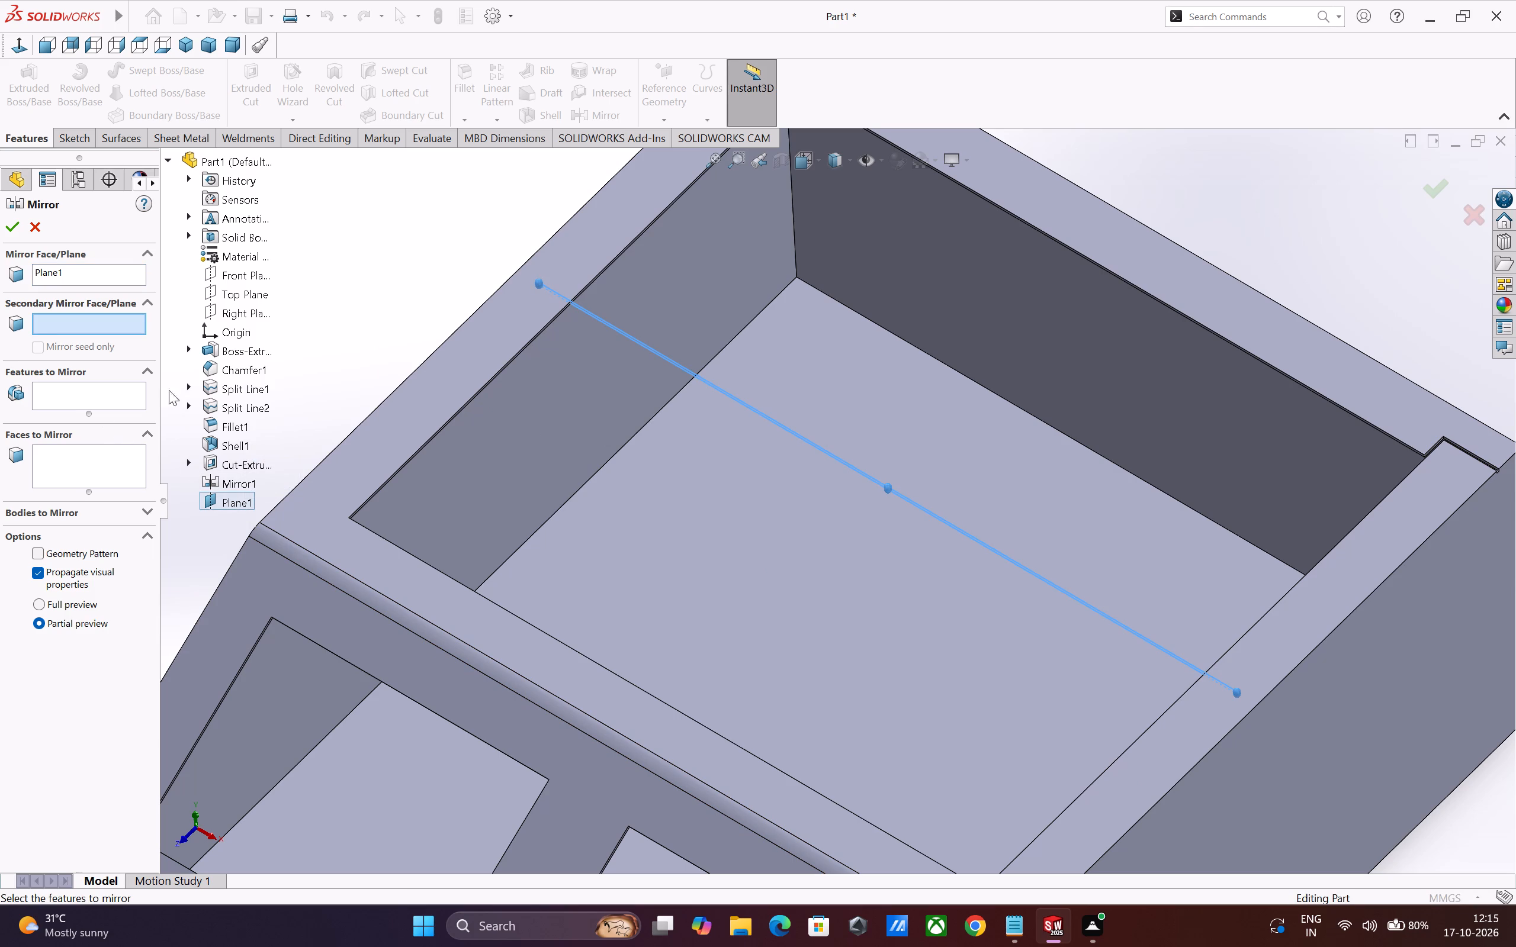
{"action": "left_click", "coordinate": [85, 395]}
{"action": "left_click", "coordinate": [250, 484]}
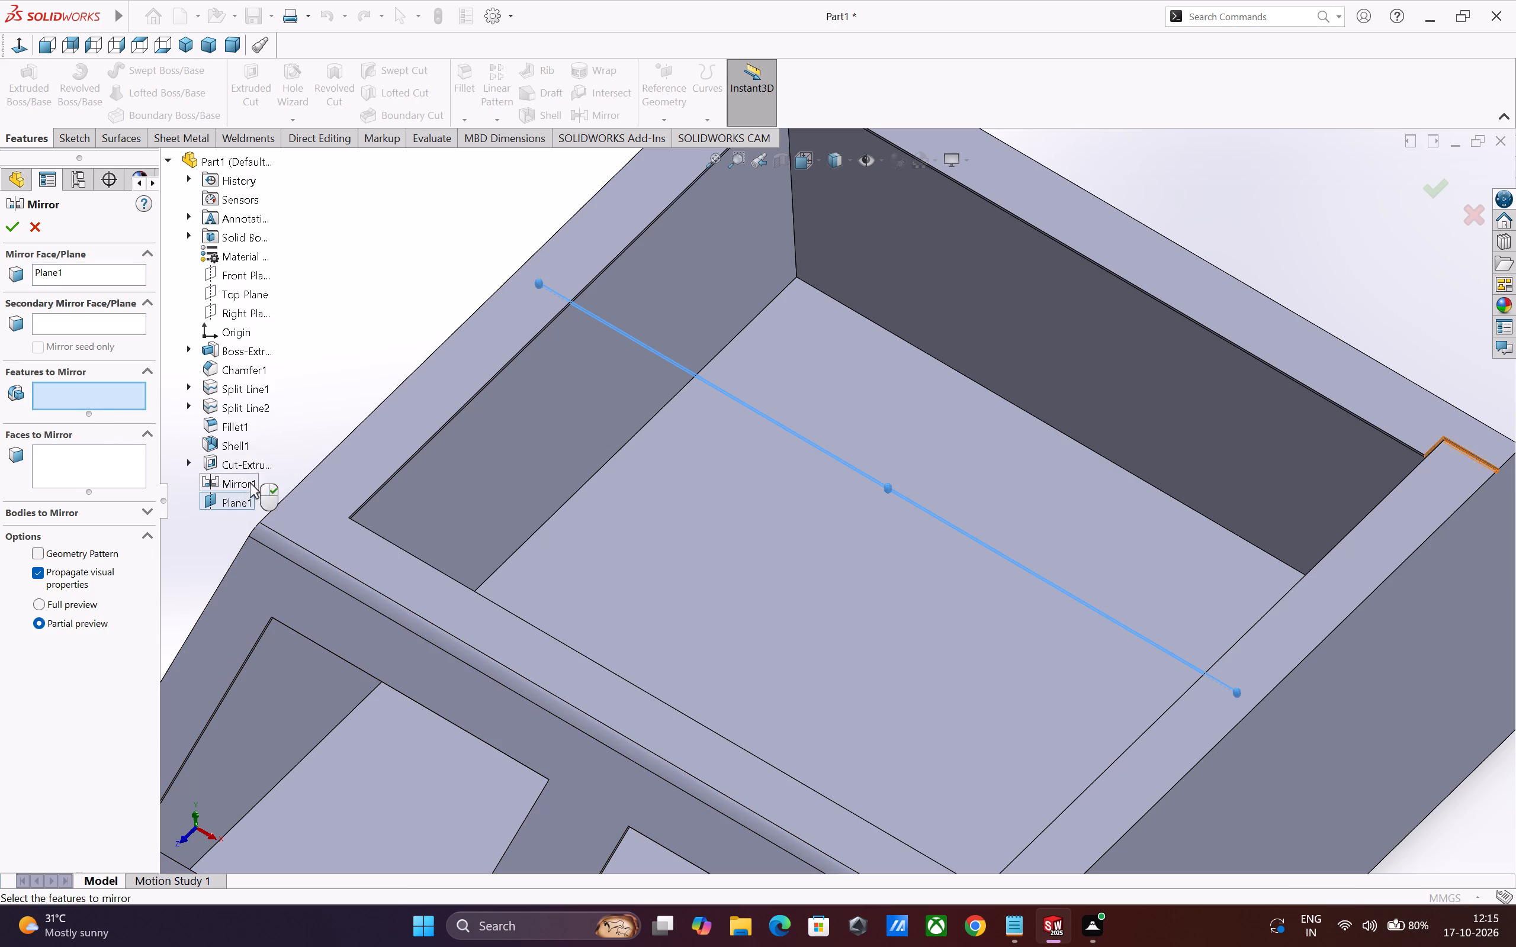
{"action": "scroll", "coordinate": [564, 461], "scroll_direction": "up", "scroll_amount": 2}
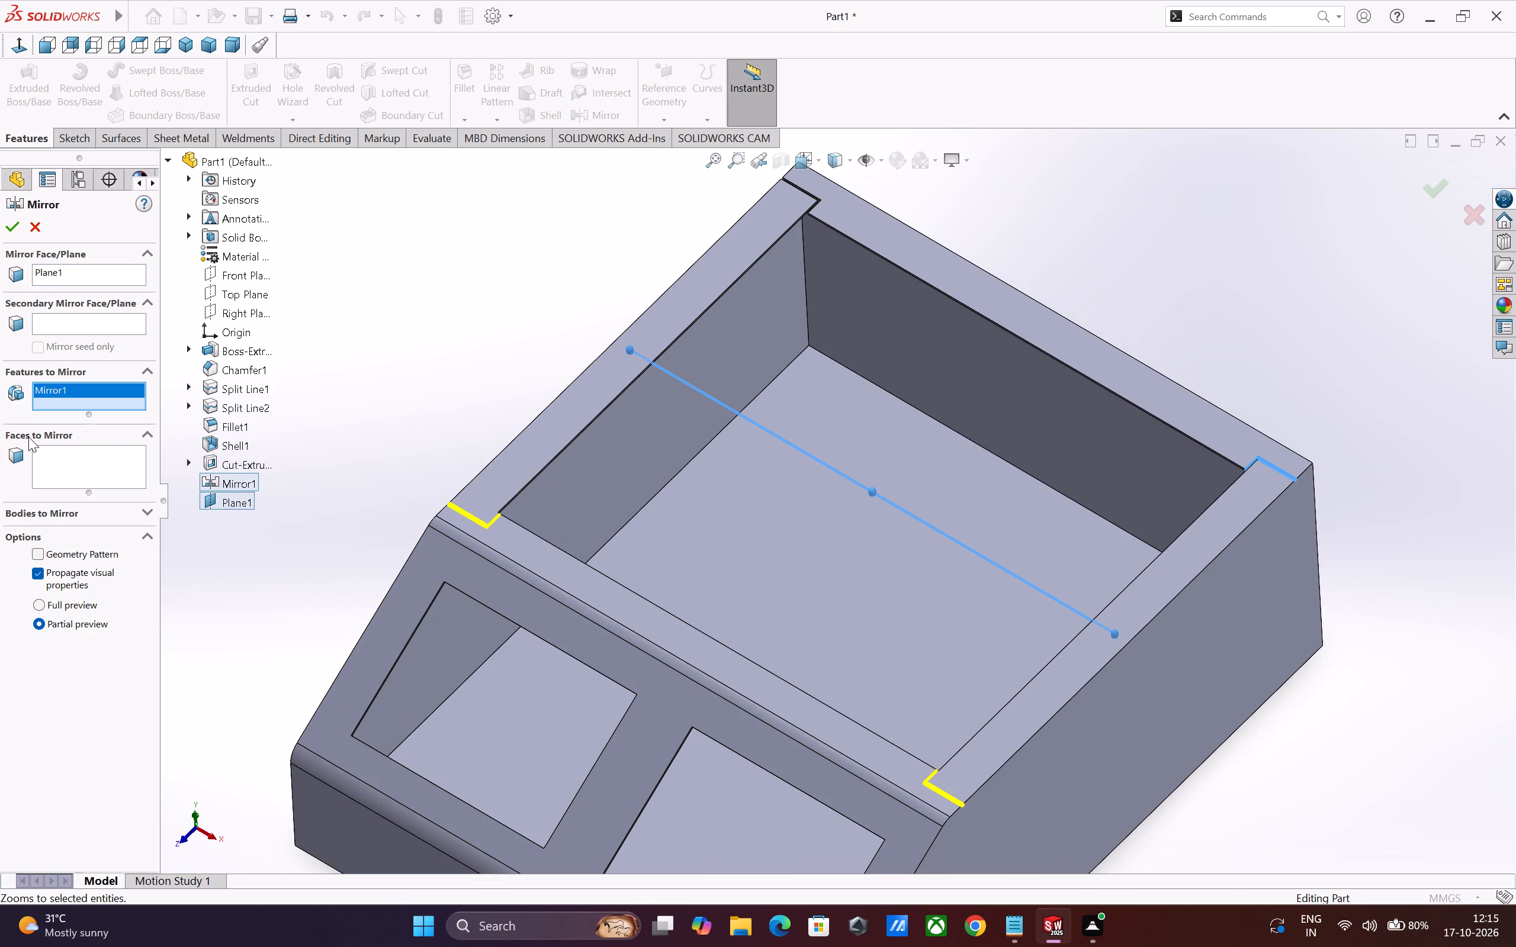
{"action": "left_click", "coordinate": [9, 231]}
{"action": "left_click", "coordinate": [429, 276]}
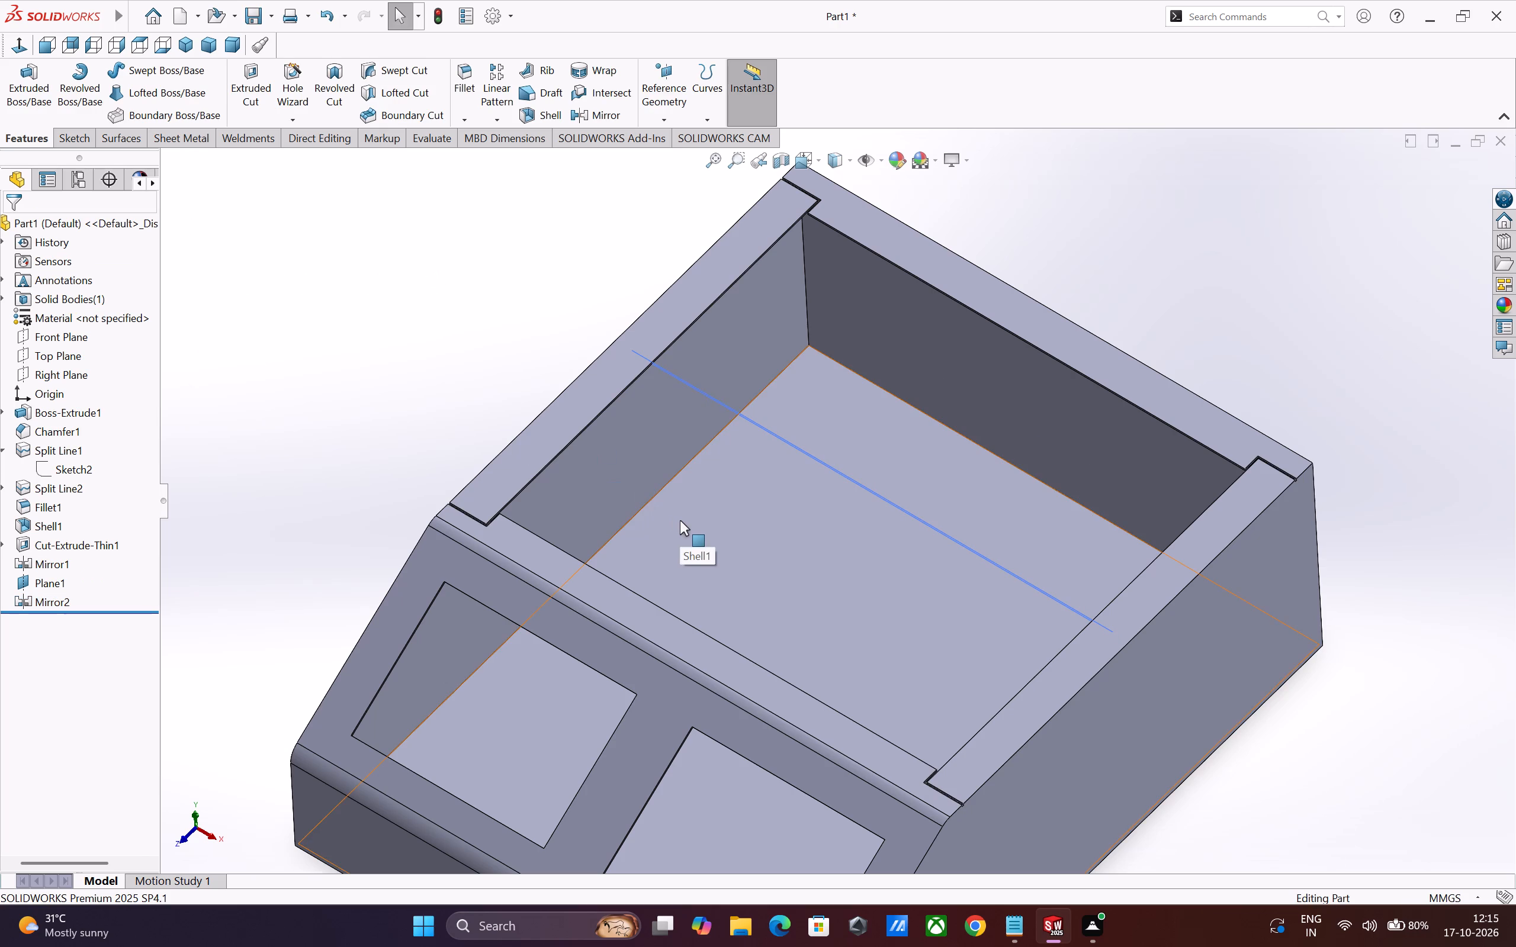
Hide the midway reference plane crossing the large top opening.
{"action": "scroll", "coordinate": [680, 520], "scroll_direction": "up", "scroll_amount": 2}
{"action": "scroll", "coordinate": [887, 520], "scroll_direction": "up", "scroll_amount": 4}
{"action": "scroll", "coordinate": [905, 527], "scroll_direction": "down", "scroll_amount": 4}
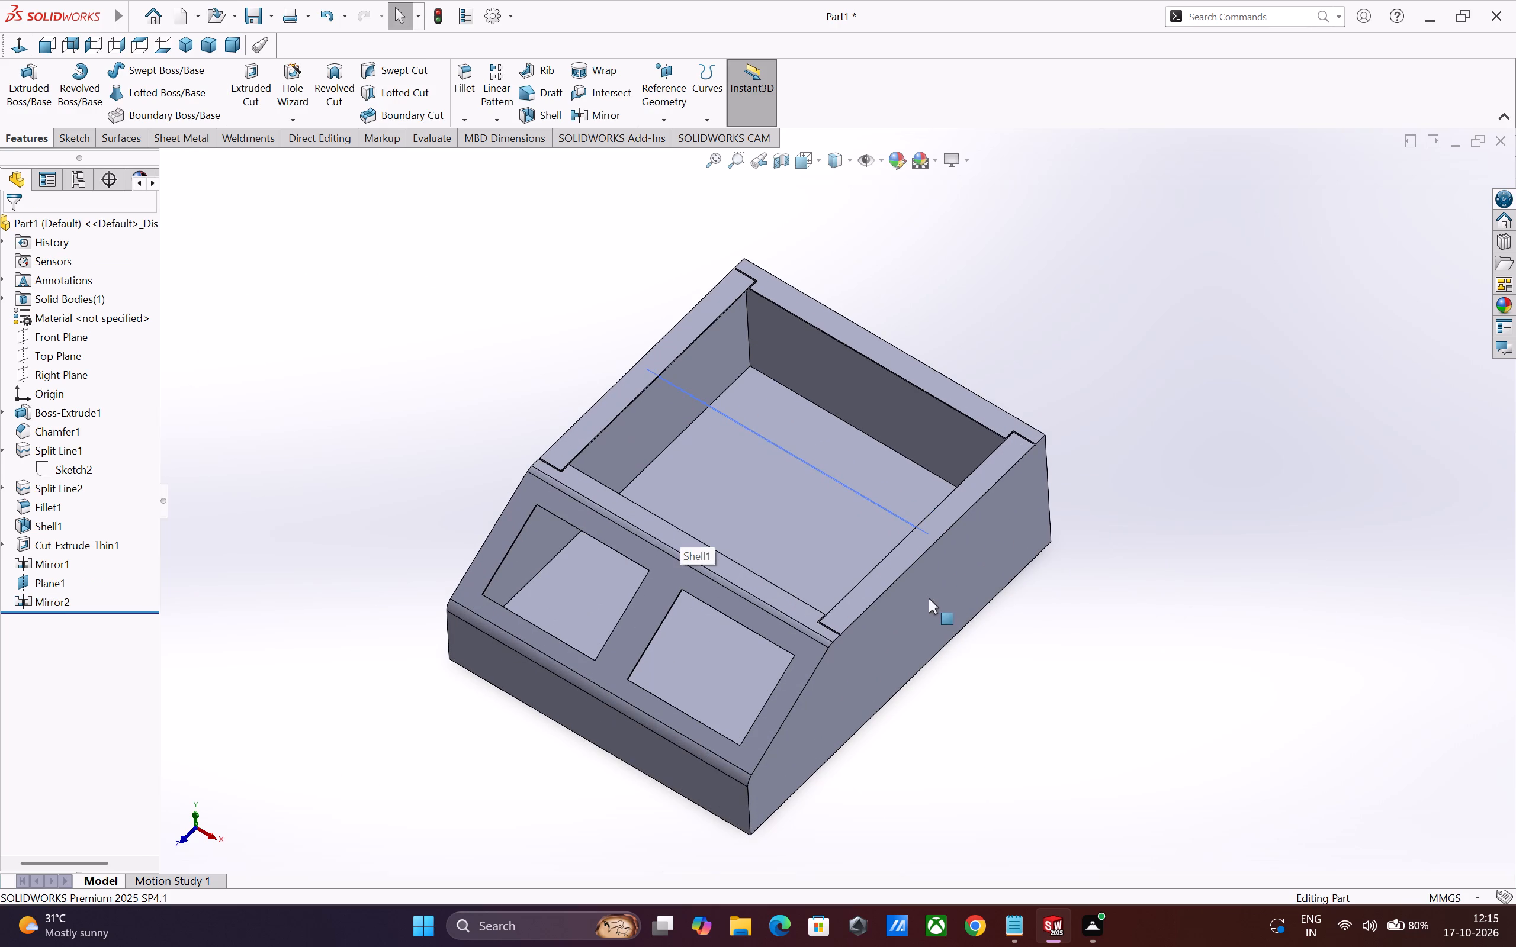
{"action": "middle_click_drag", "start_coordinate": [939, 649], "coordinate": [839, 716]}
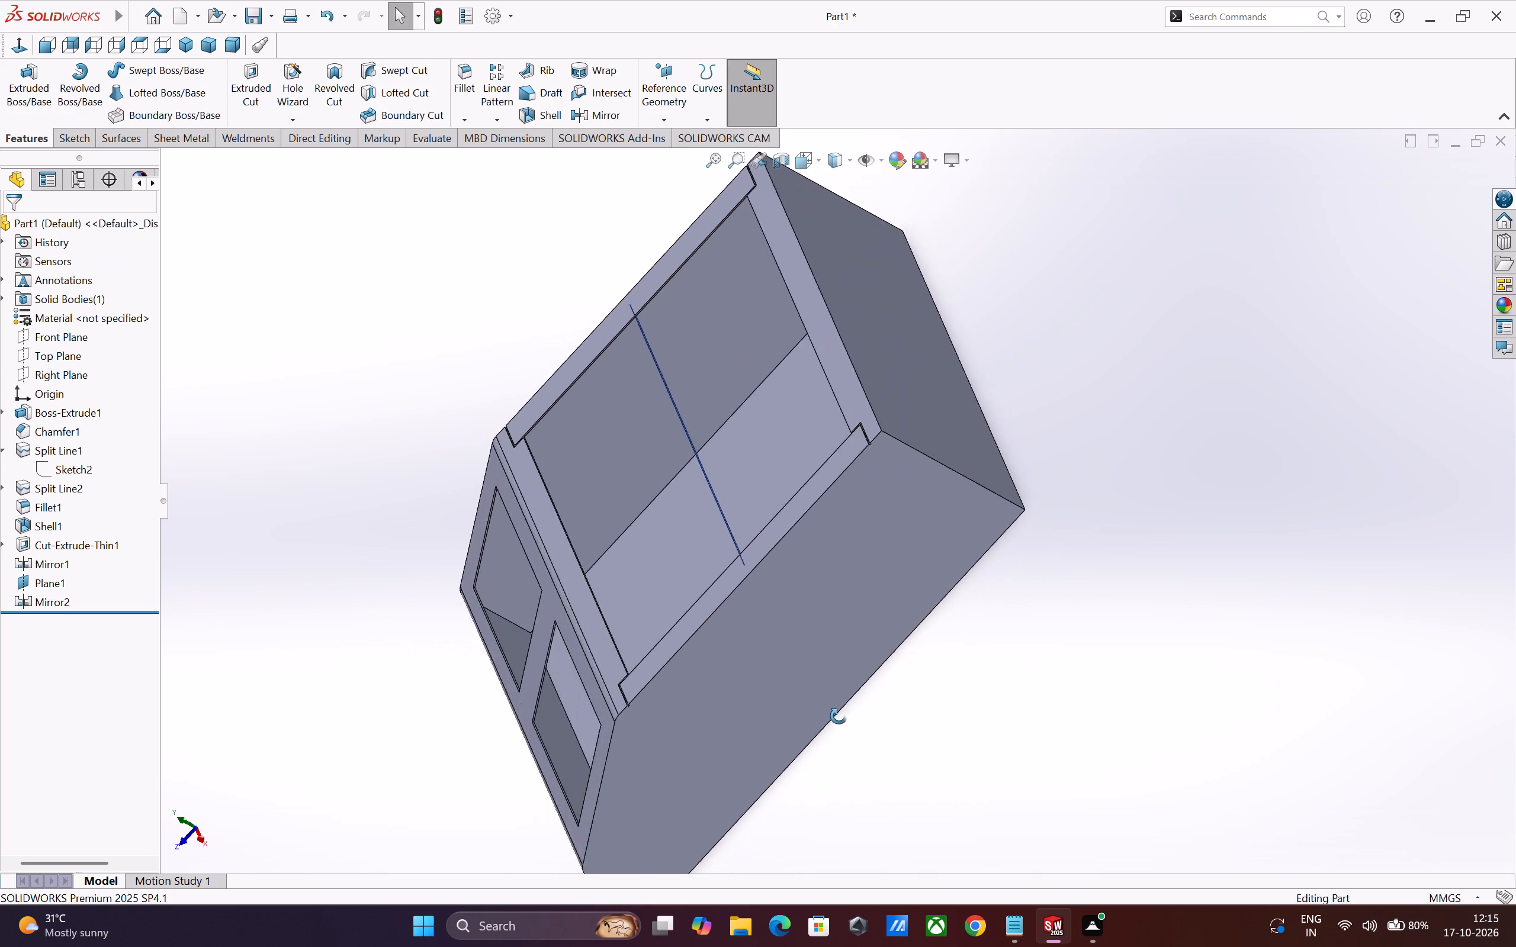
{"action": "middle_click_drag", "start_coordinate": [839, 716], "coordinate": [914, 684]}
{"action": "scroll", "coordinate": [858, 655], "scroll_direction": "up", "scroll_amount": 3}
{"action": "scroll", "coordinate": [821, 354], "scroll_direction": "down", "scroll_amount": 7}
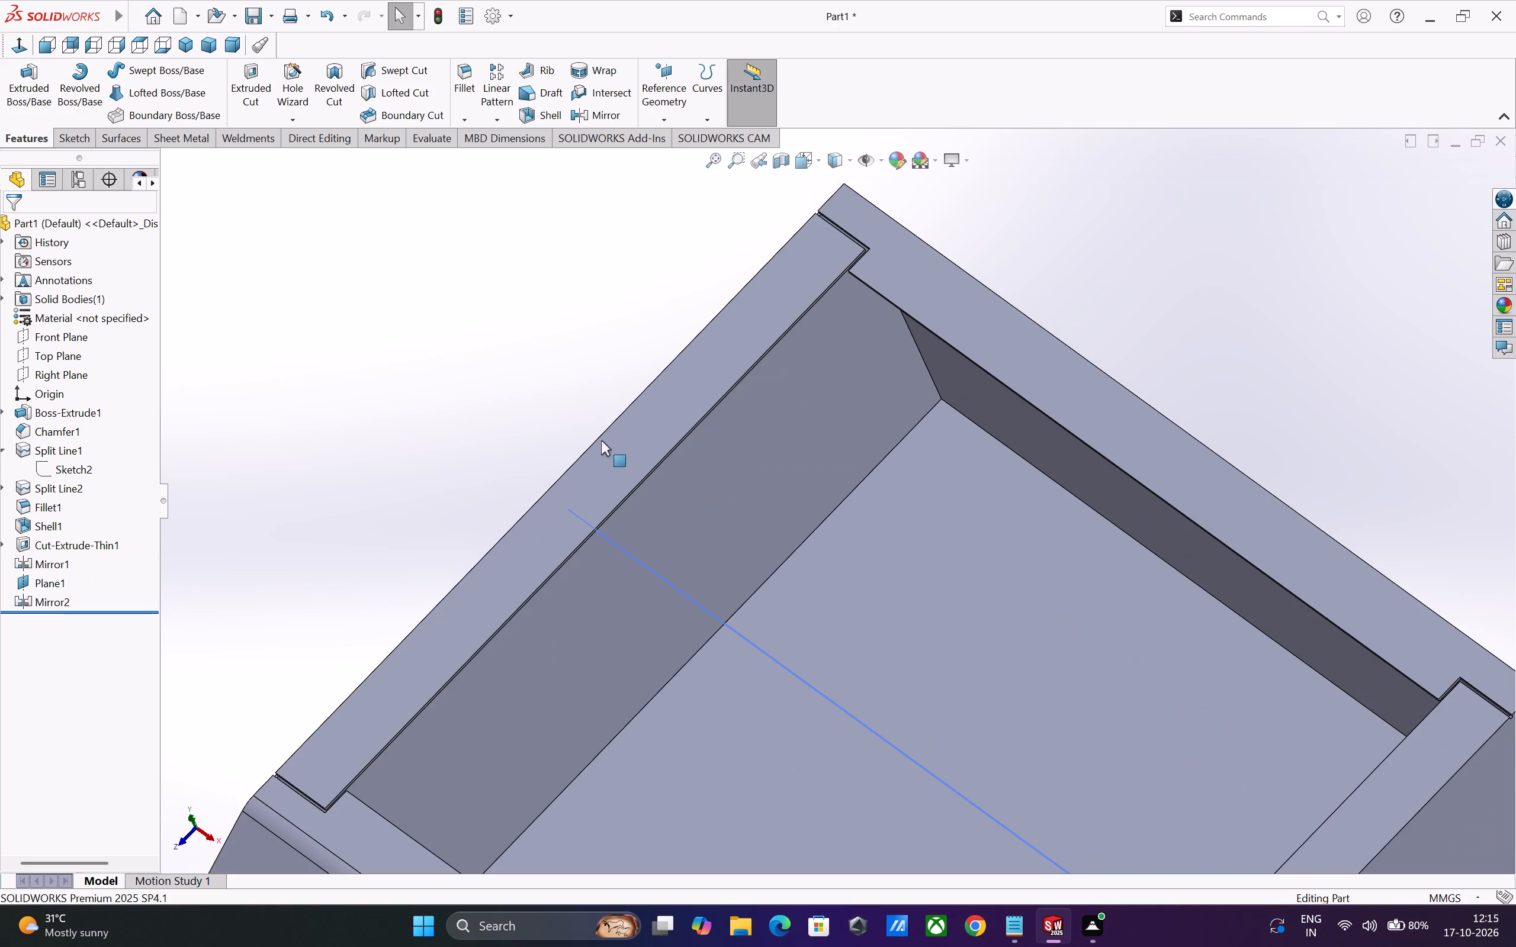
{"action": "left_click", "coordinate": [606, 536]}
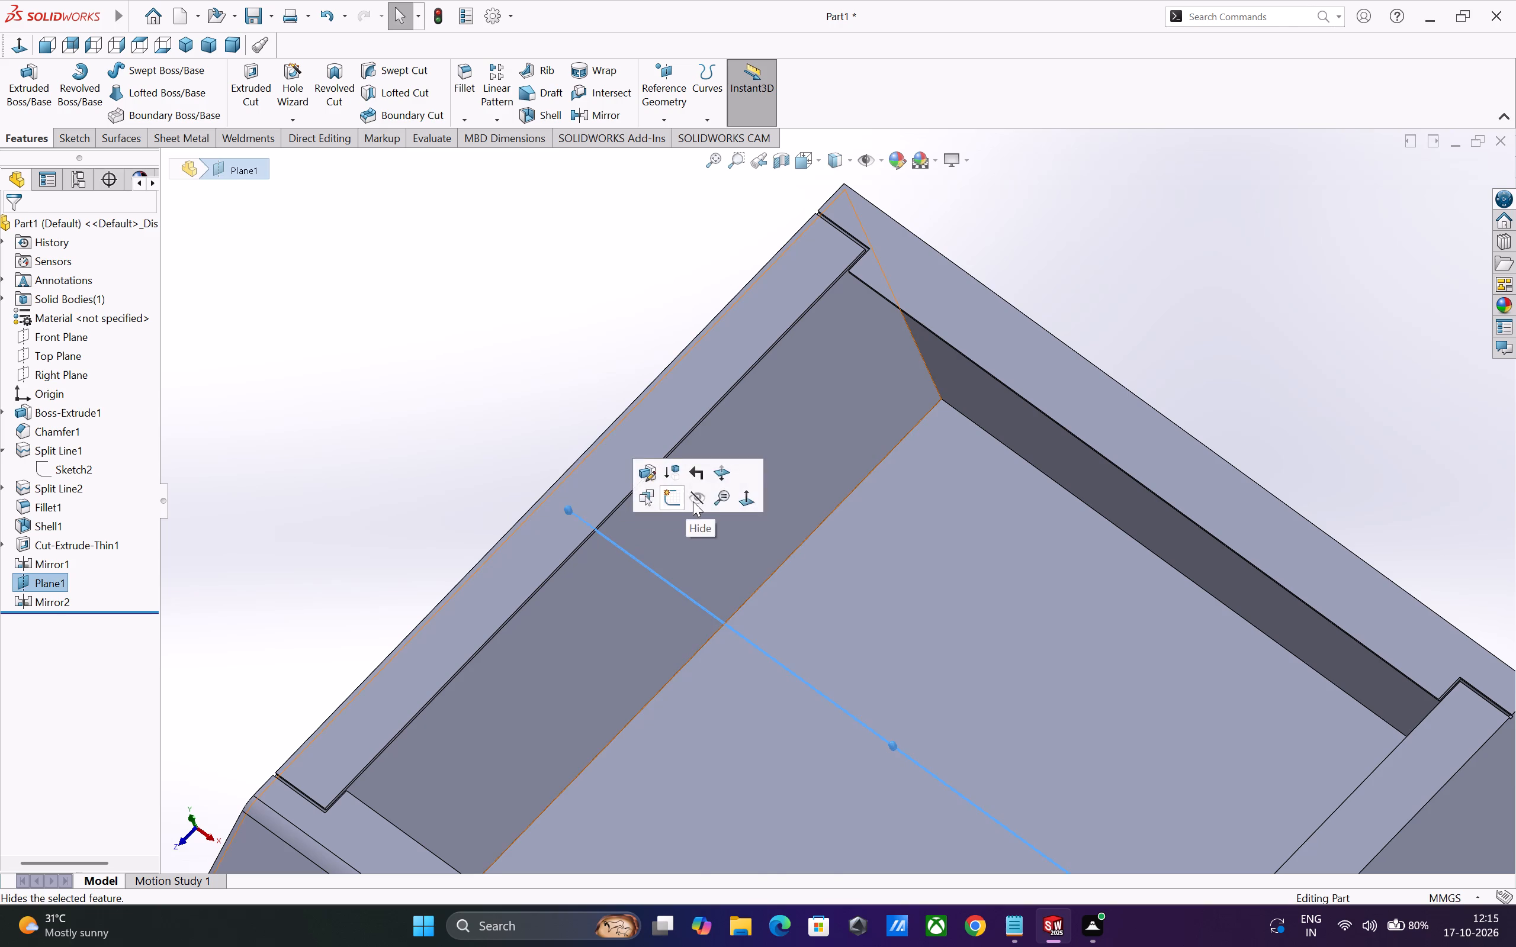
{"action": "left_click", "coordinate": [696, 499]}
Start a Hole Wizard feature with the plain Hole type, ANSI Metric standard and Drill sizes.
{"action": "scroll", "coordinate": [388, 484], "scroll_direction": "up", "scroll_amount": 3}
{"action": "scroll", "coordinate": [460, 466], "scroll_direction": "up", "scroll_amount": 3}
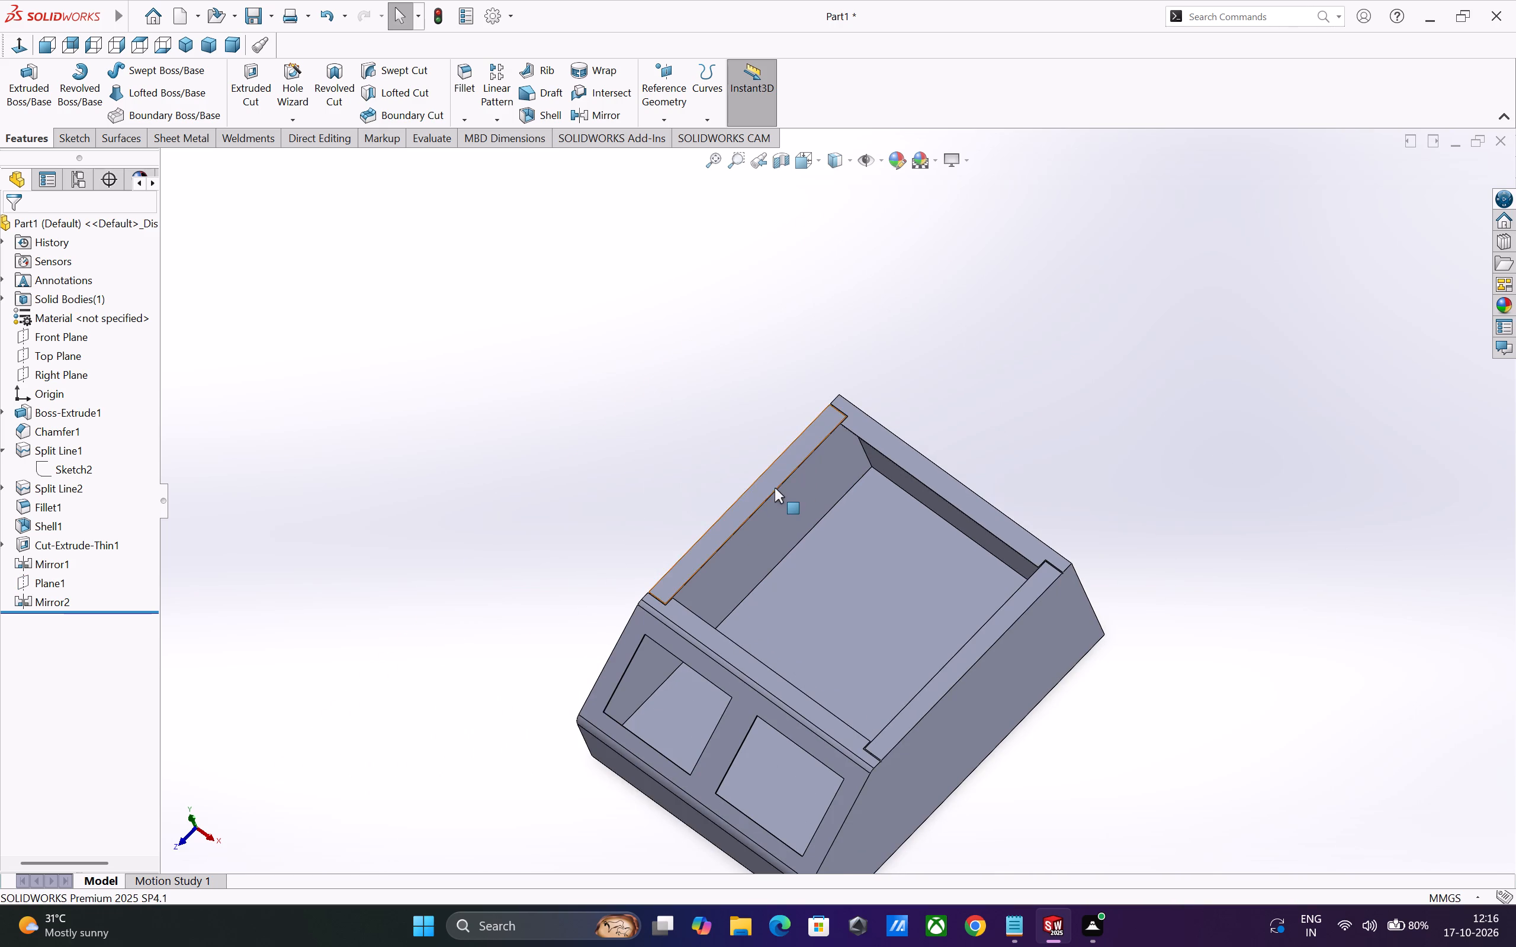
{"action": "scroll", "coordinate": [774, 487], "scroll_direction": "down", "scroll_amount": 1}
{"action": "scroll", "coordinate": [676, 502], "scroll_direction": "up", "scroll_amount": 2}
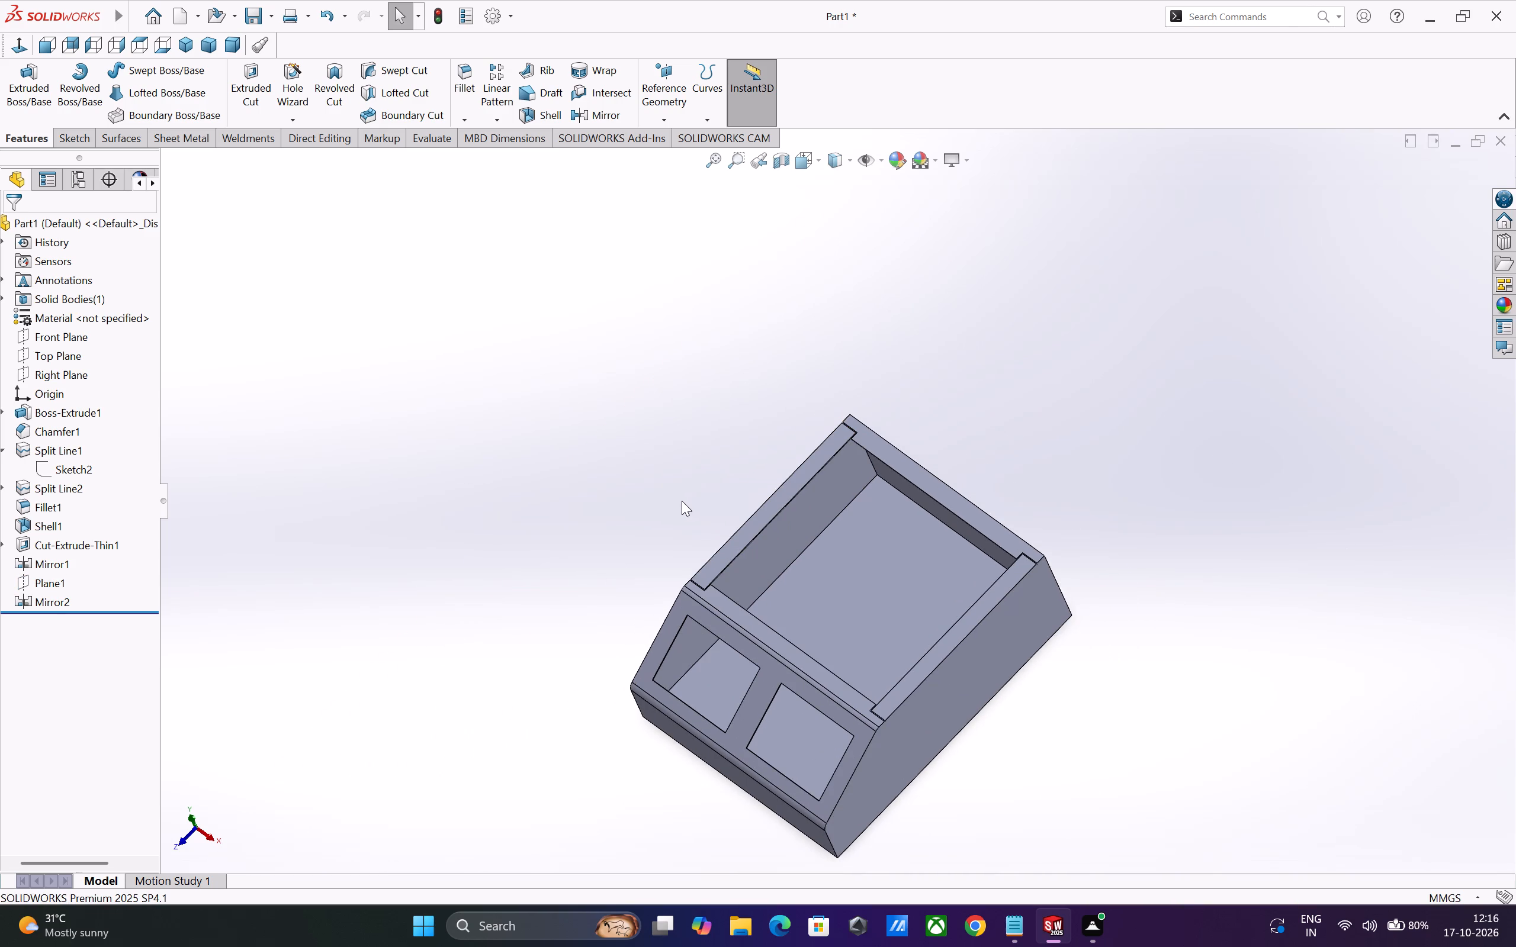
{"action": "scroll", "coordinate": [682, 501], "scroll_direction": "down", "scroll_amount": 1}
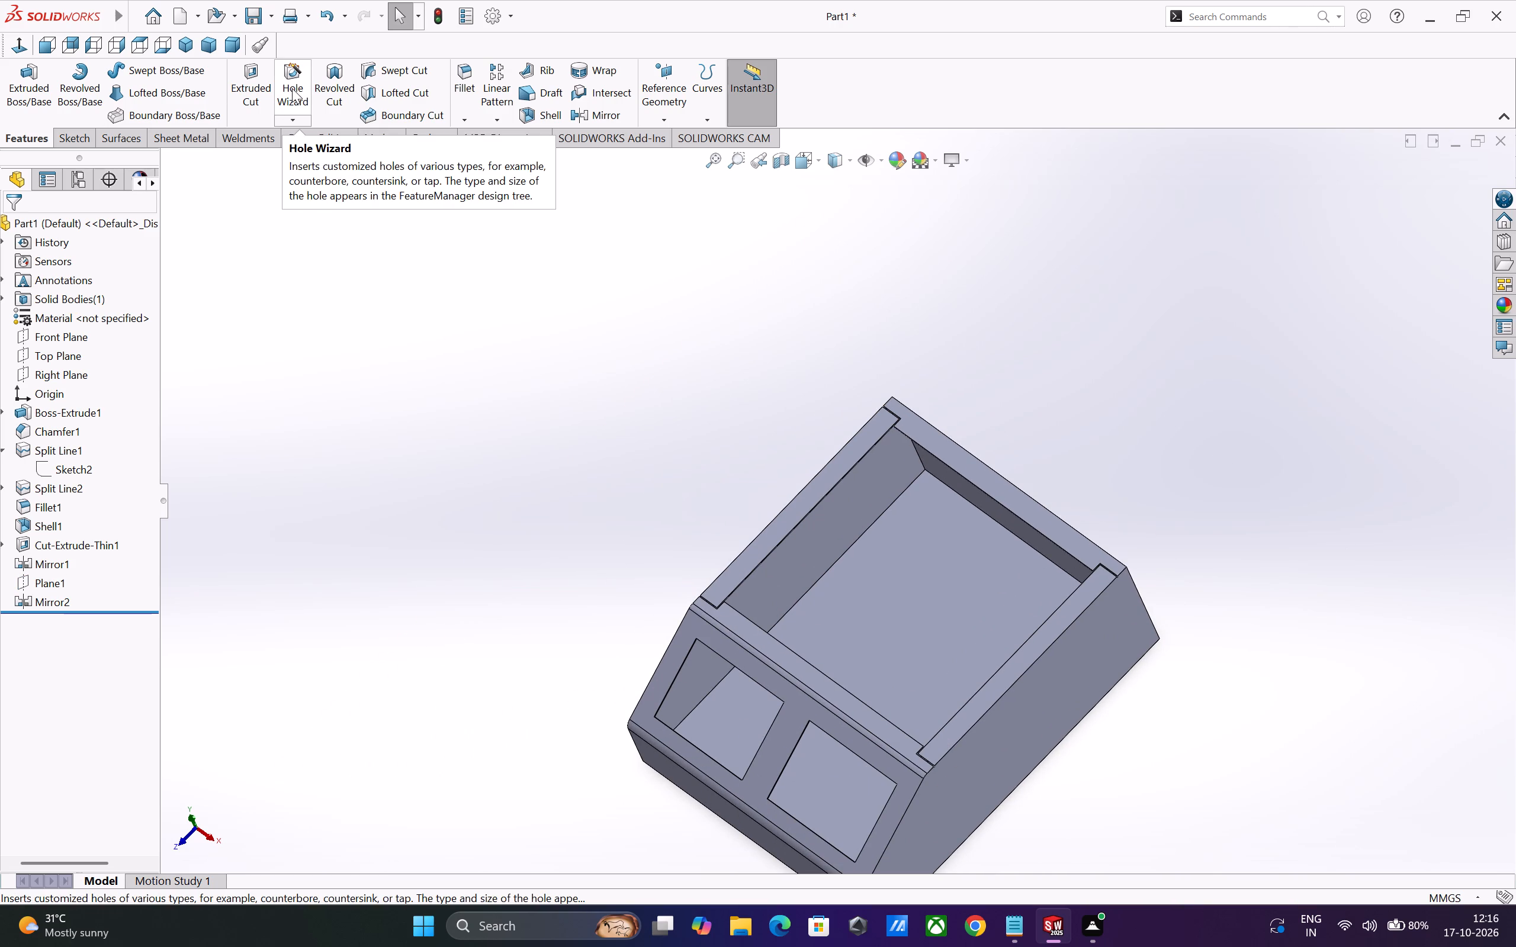
{"action": "left_click", "coordinate": [292, 88]}
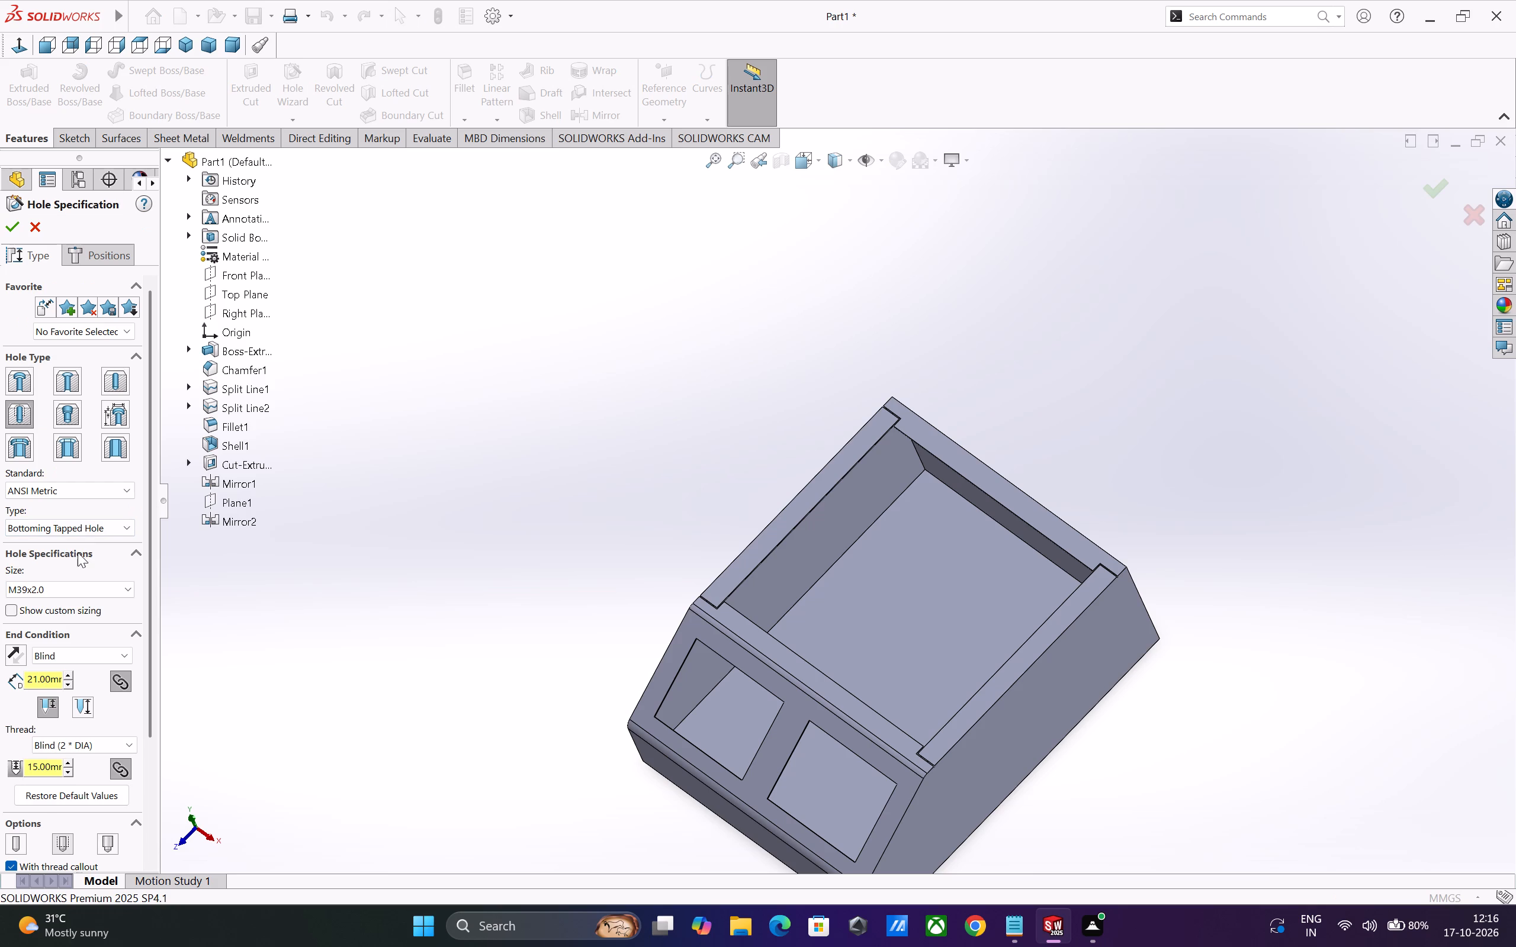
{"action": "scroll", "coordinate": [69, 437], "scroll_direction": "up", "scroll_amount": 1}
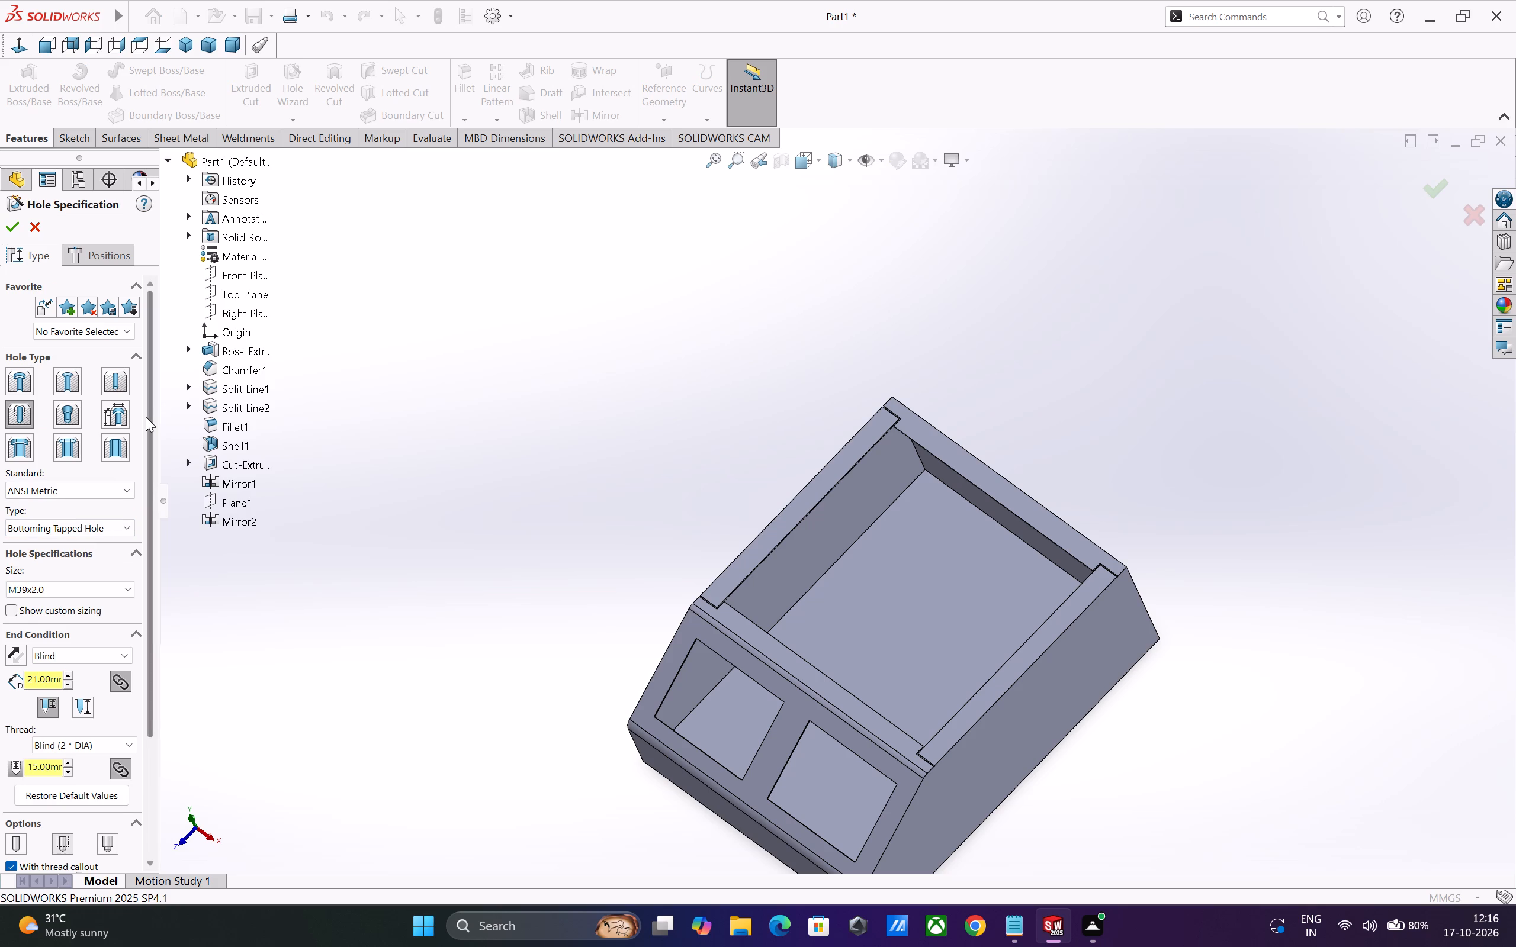
{"action": "scroll", "coordinate": [146, 417], "scroll_direction": "down", "scroll_amount": 3}
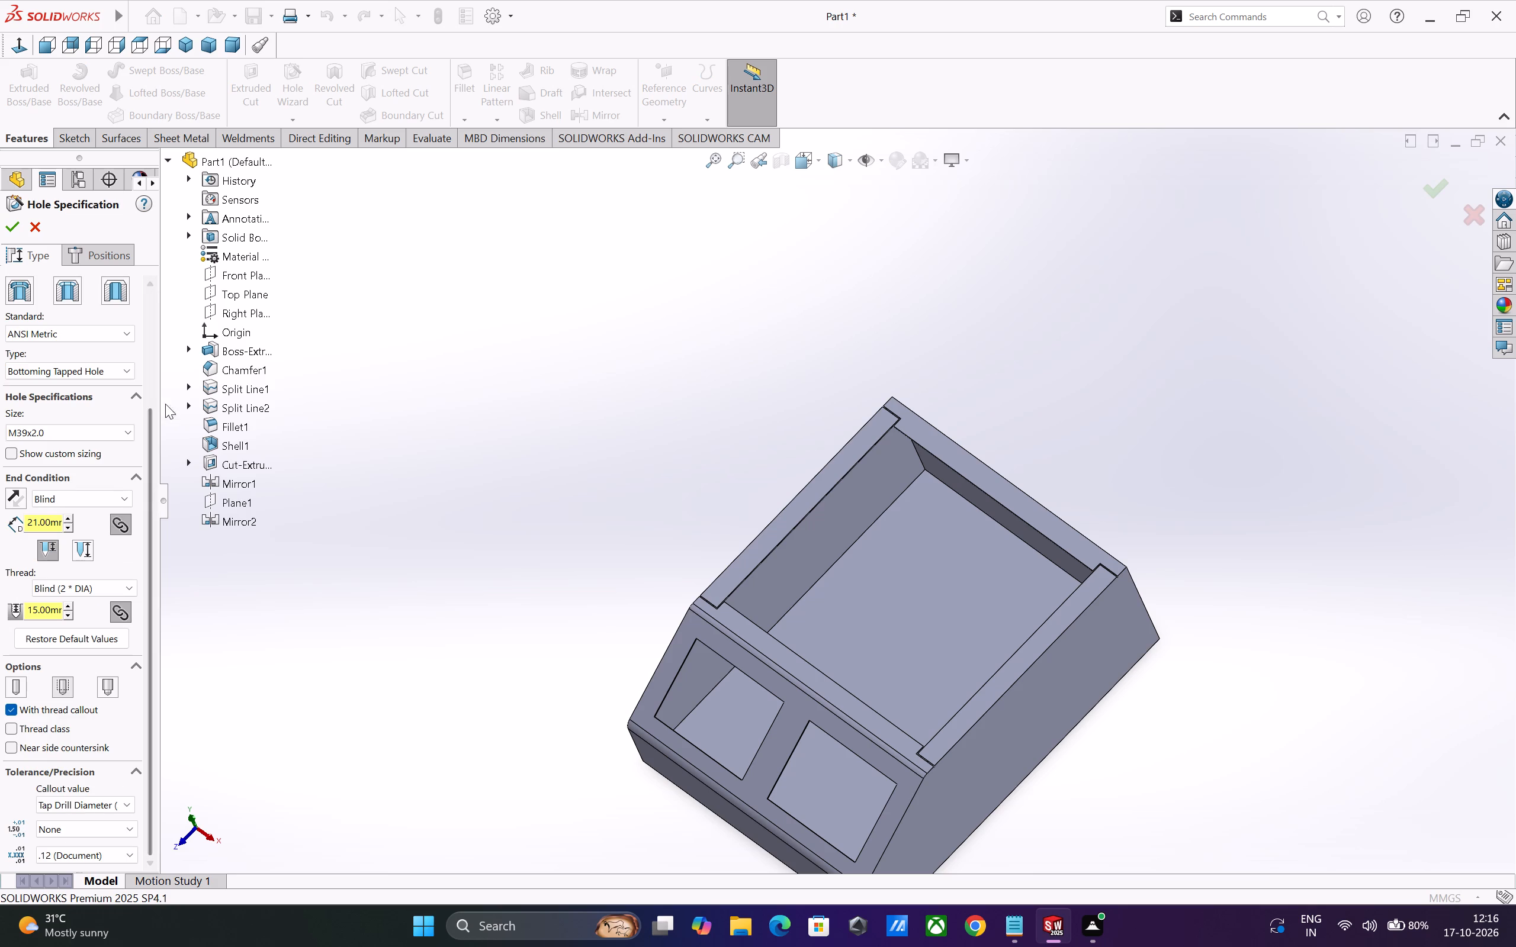
{"action": "scroll", "coordinate": [153, 443], "scroll_direction": "down", "scroll_amount": 3}
{"action": "scroll", "coordinate": [152, 443], "scroll_direction": "up", "scroll_amount": 3}
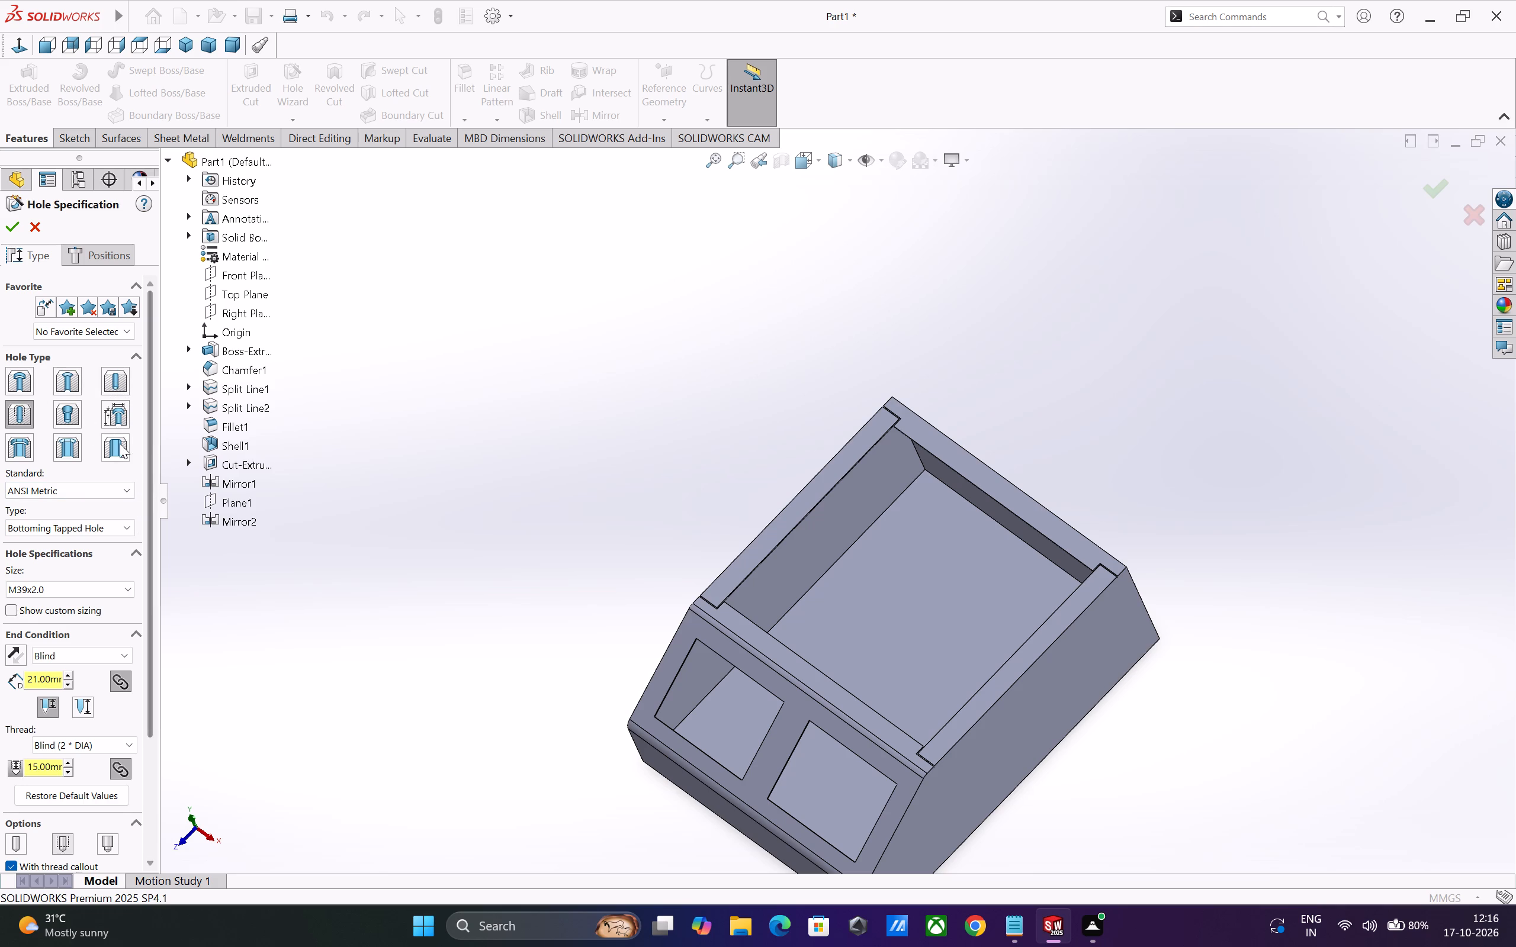
{"action": "left_click", "coordinate": [114, 382]}
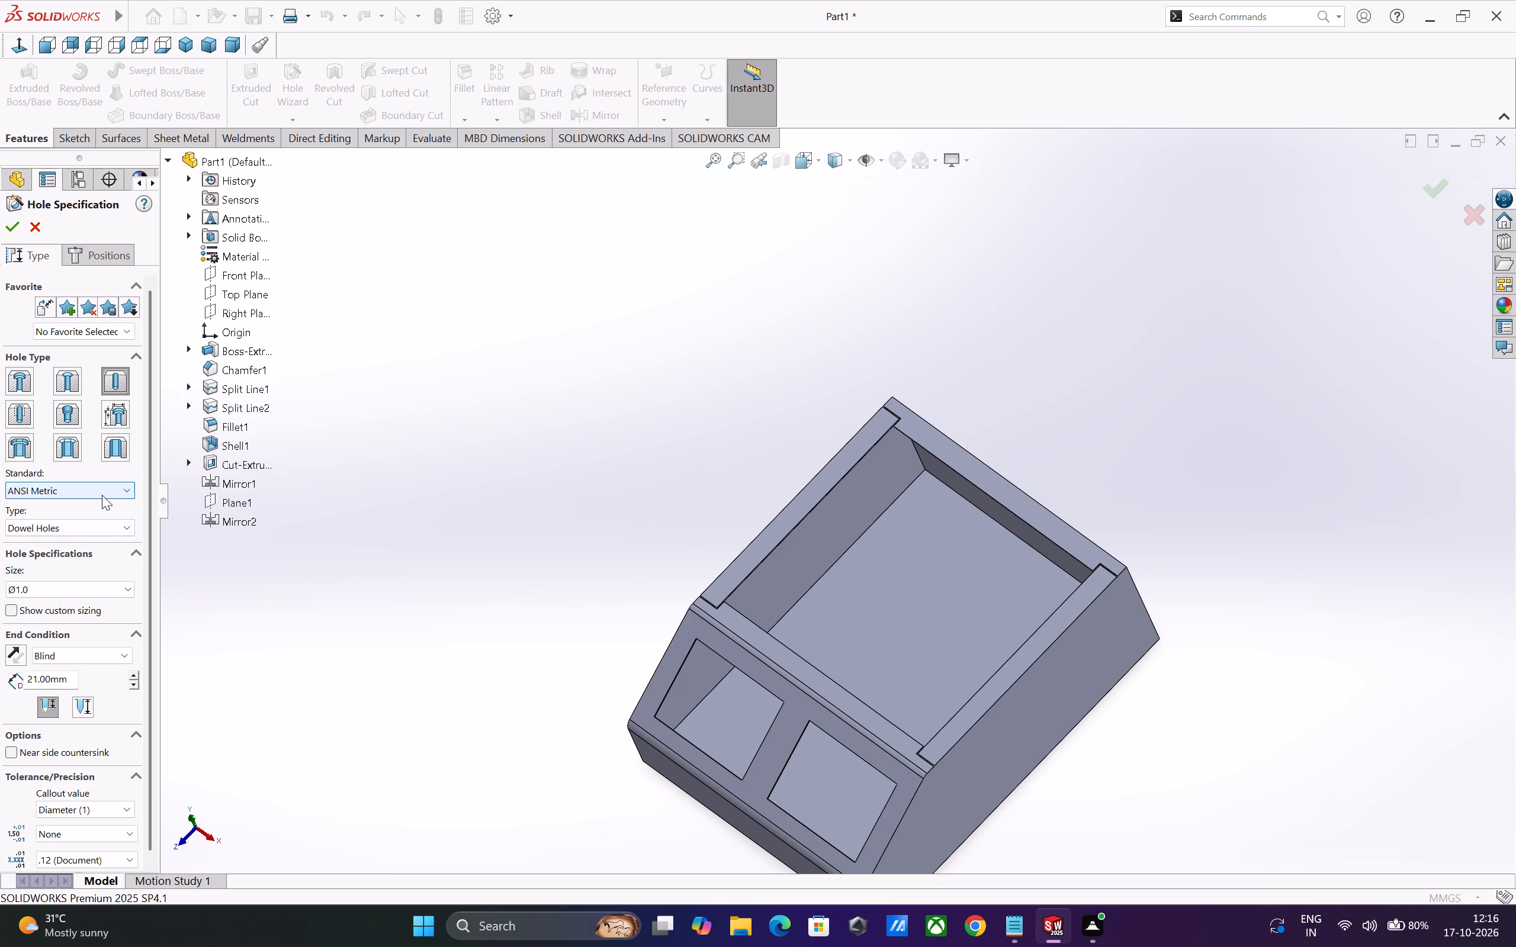
{"action": "left_click", "coordinate": [105, 527]}
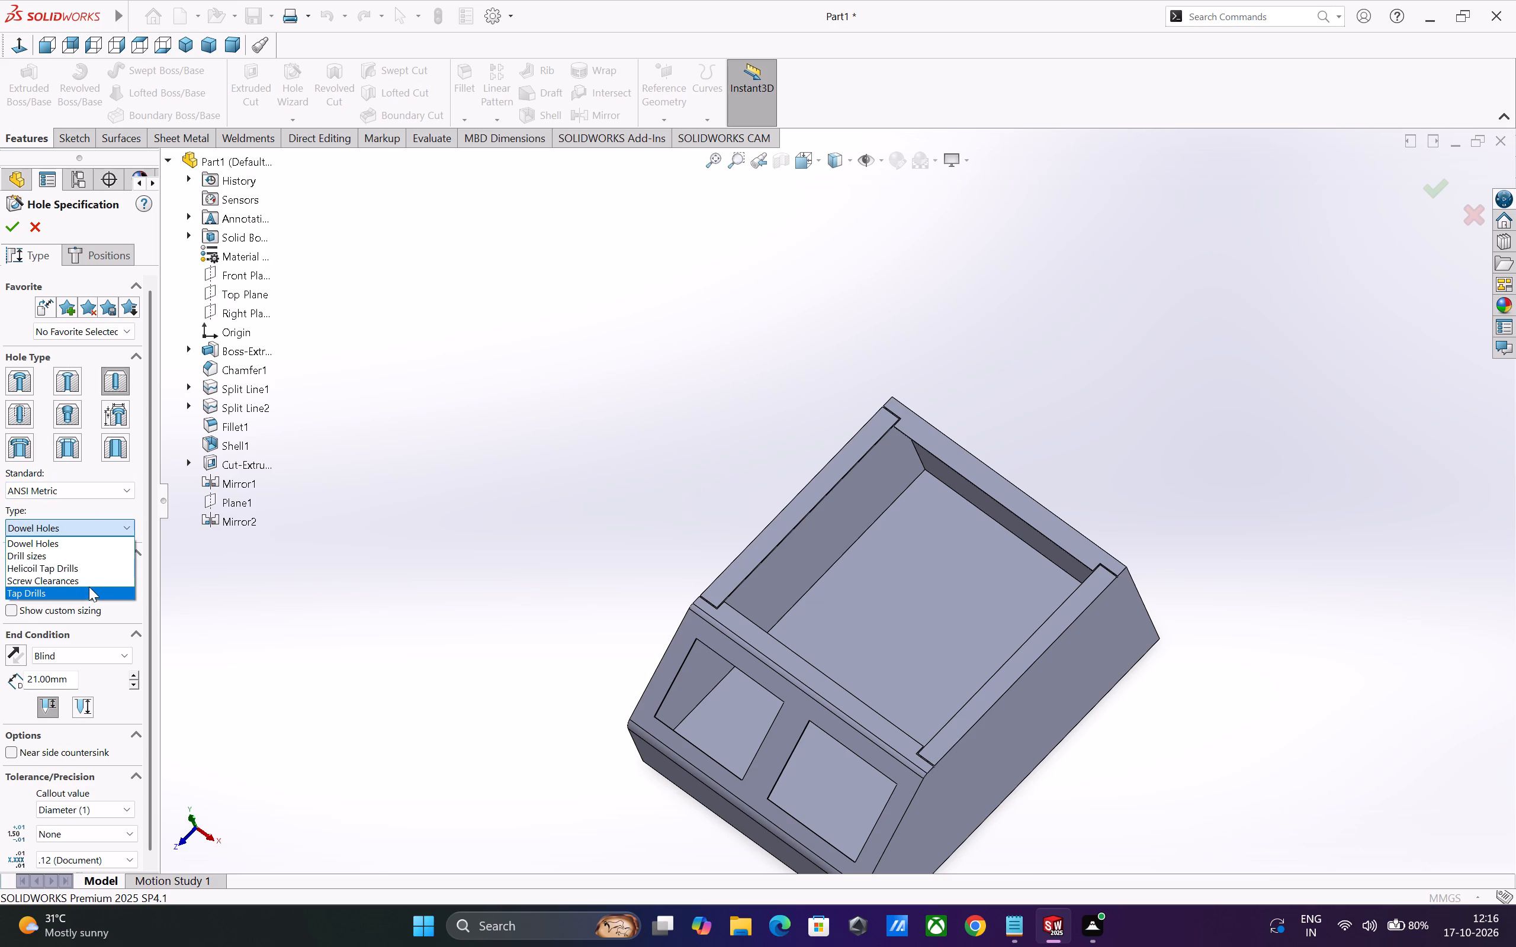
{"action": "left_click", "coordinate": [90, 558]}
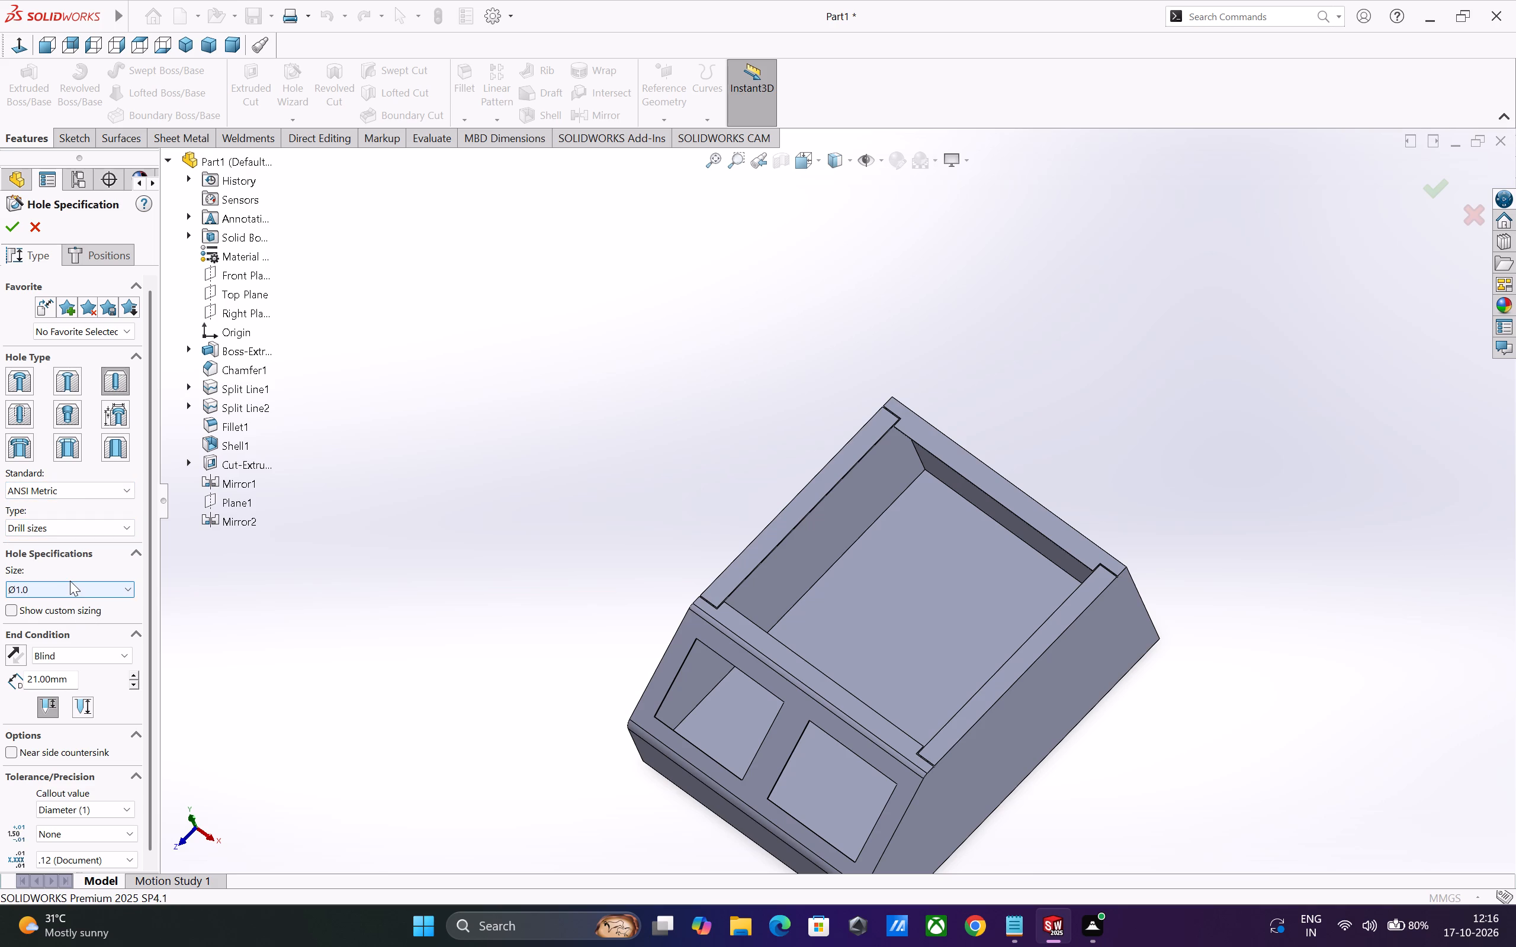
Set the hole size to Ø6.0 and its end condition to Up To Next.
{"action": "left_click", "coordinate": [70, 581]}
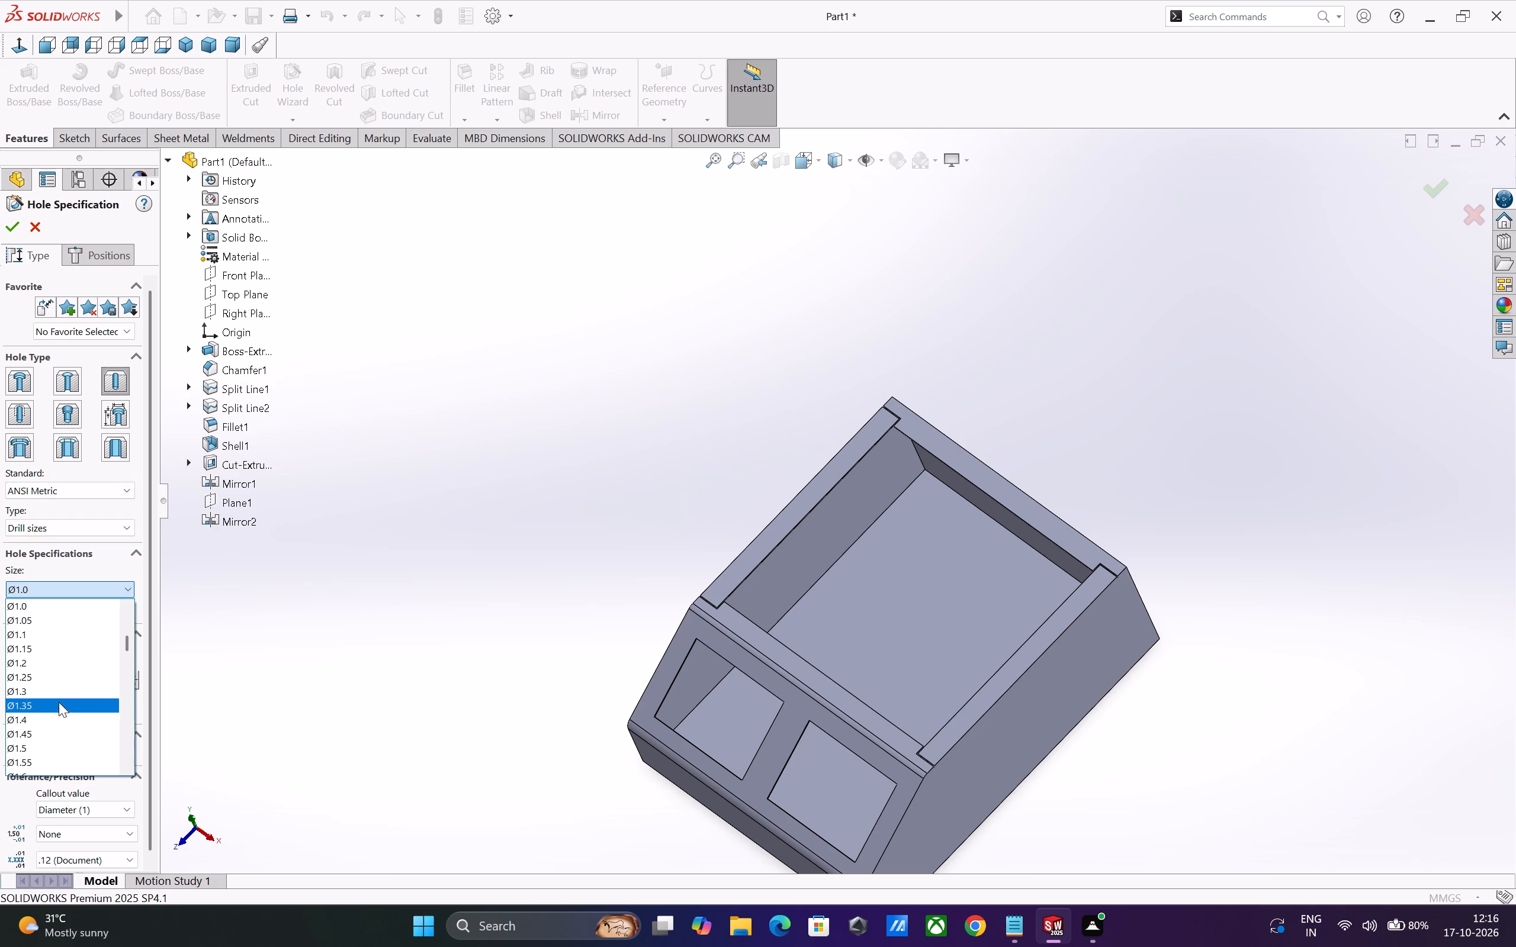
{"action": "scroll", "coordinate": [60, 691], "scroll_direction": "down", "scroll_amount": 16}
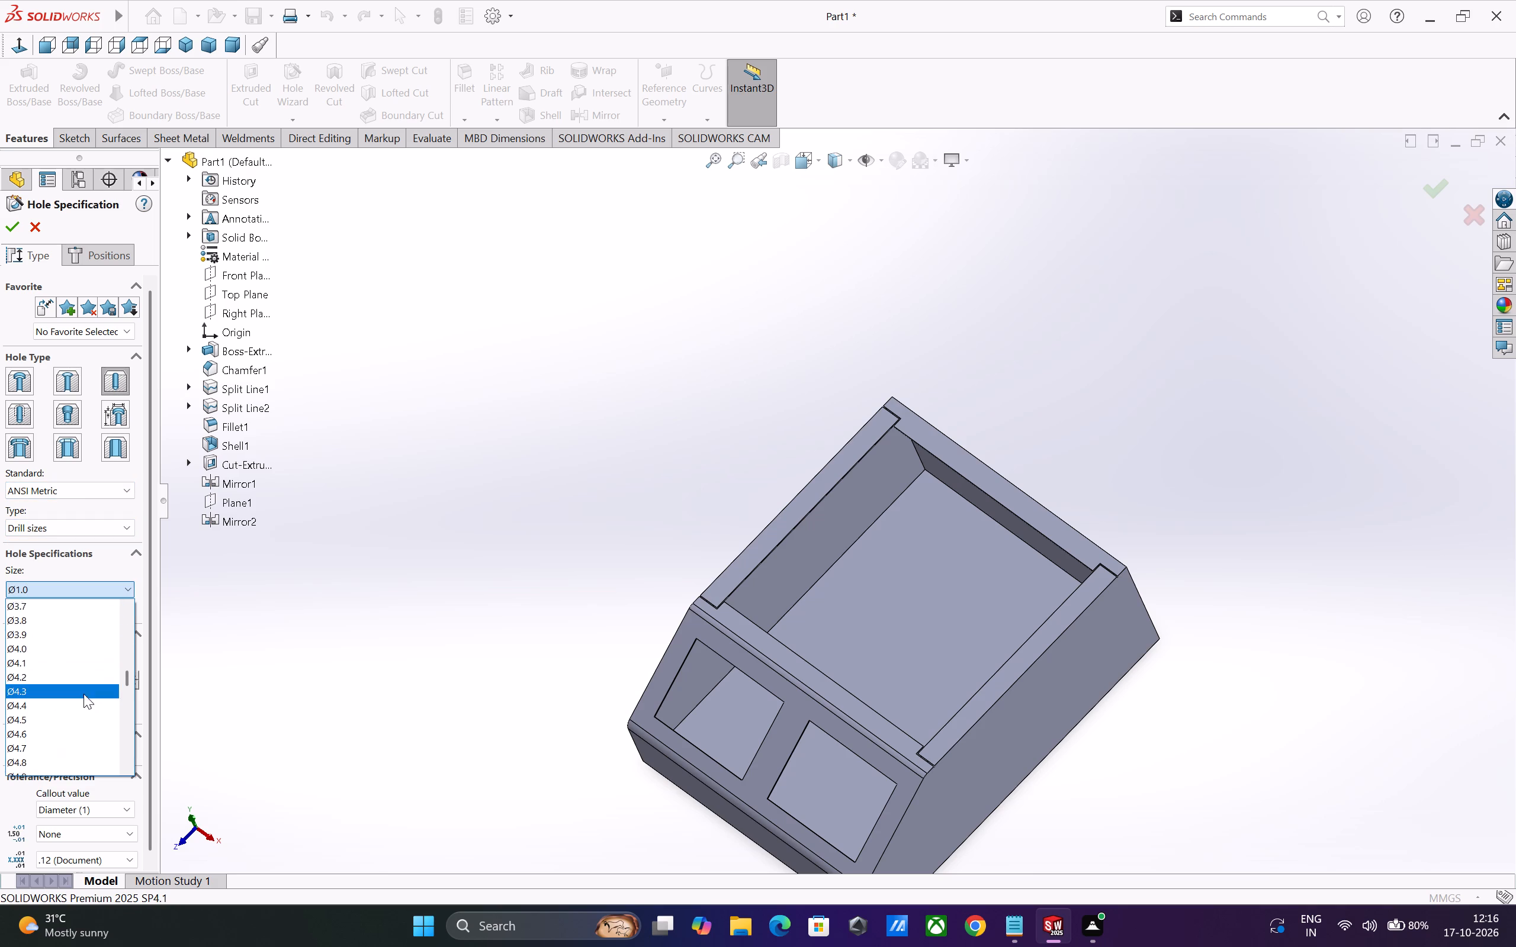
{"action": "scroll", "coordinate": [83, 694], "scroll_direction": "down", "scroll_amount": 4}
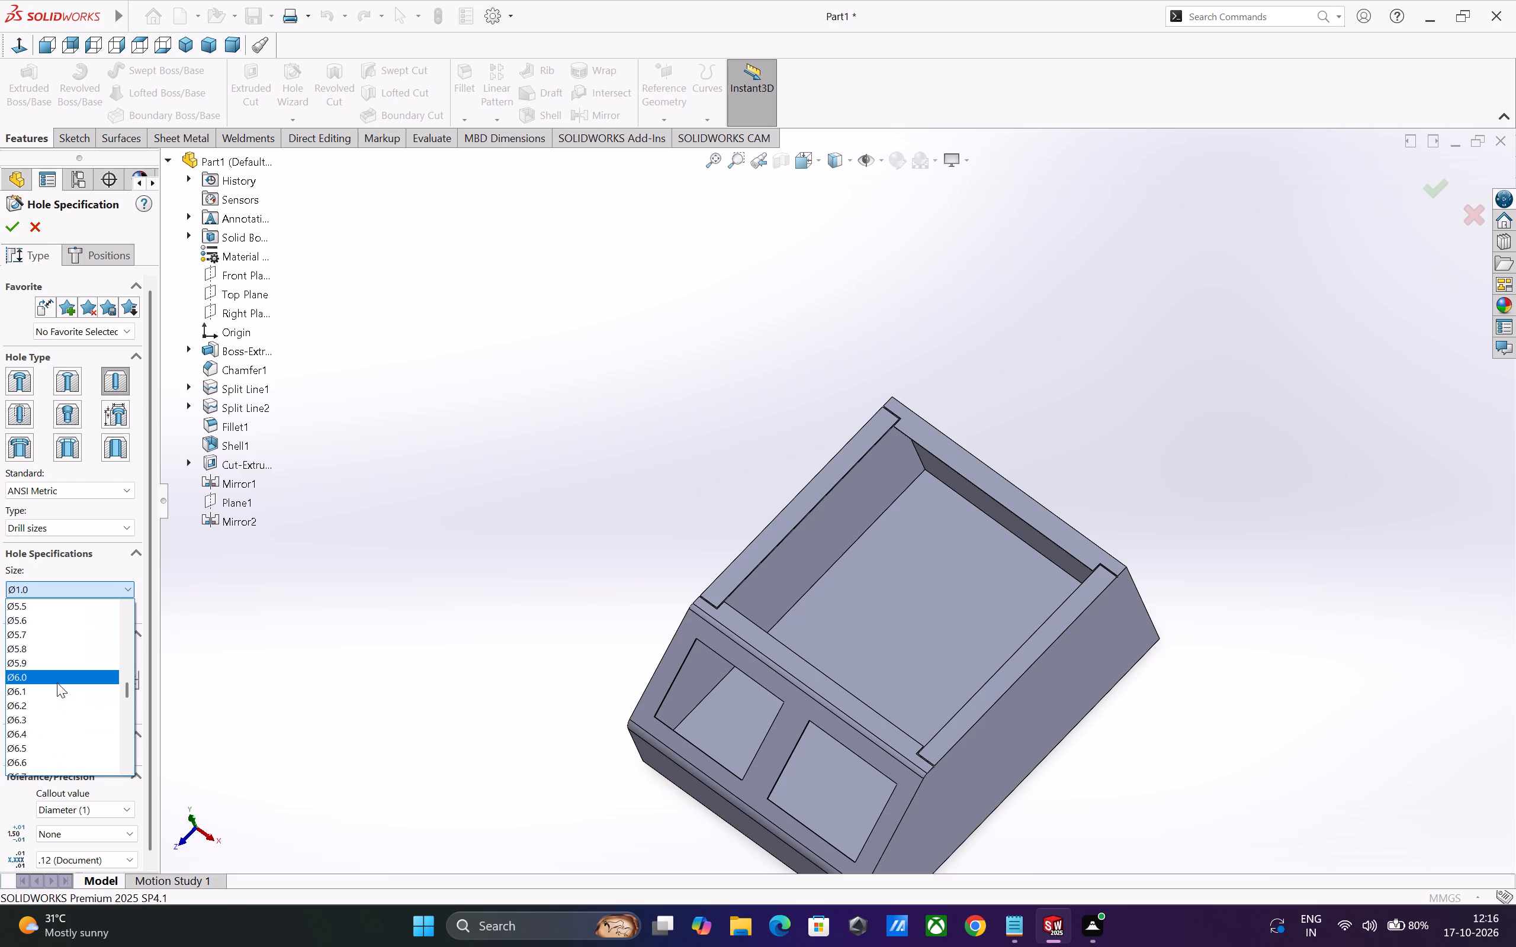
{"action": "left_click", "coordinate": [57, 682]}
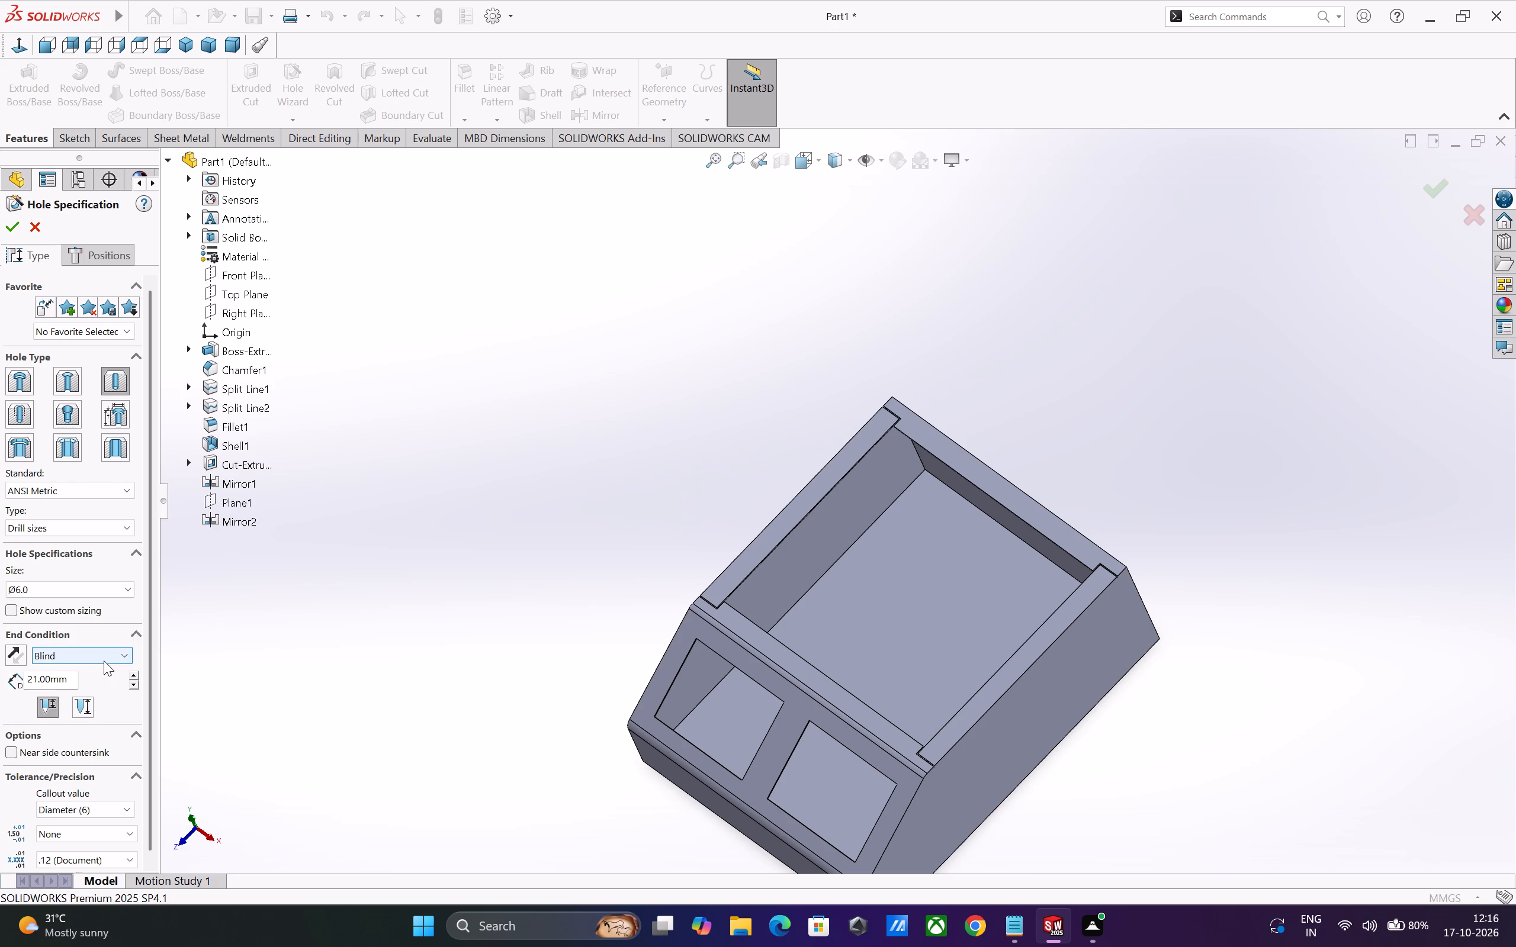
{"action": "left_click", "coordinate": [104, 661]}
{"action": "left_click", "coordinate": [106, 690]}
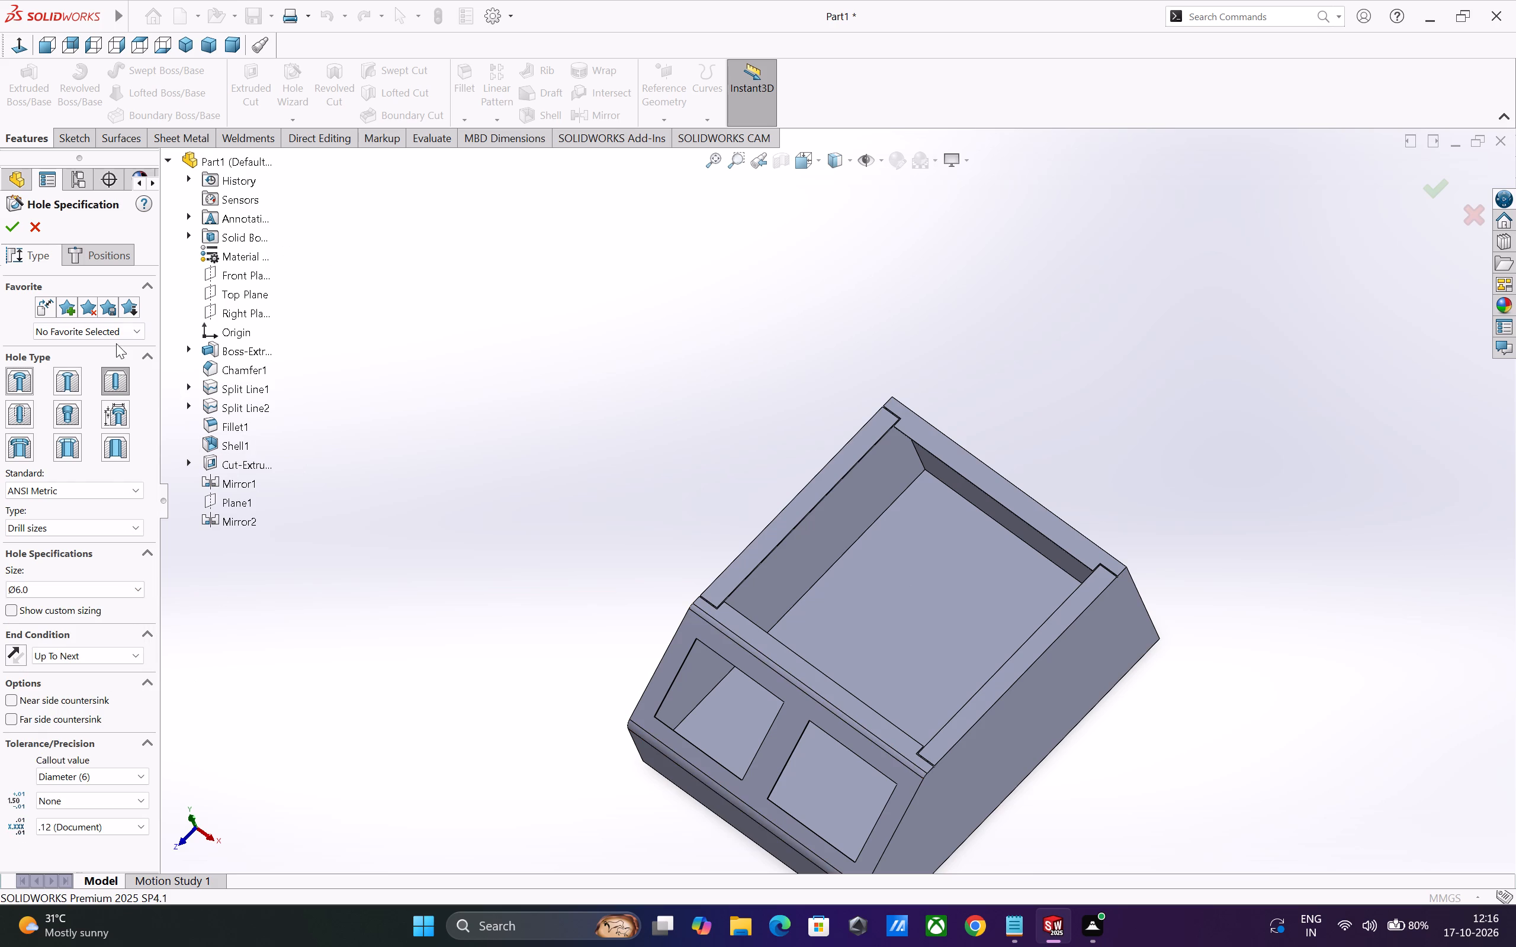
Start the hole position sketch on the top face of the left rim strip beside the large top opening.
{"action": "left_click", "coordinate": [108, 252]}
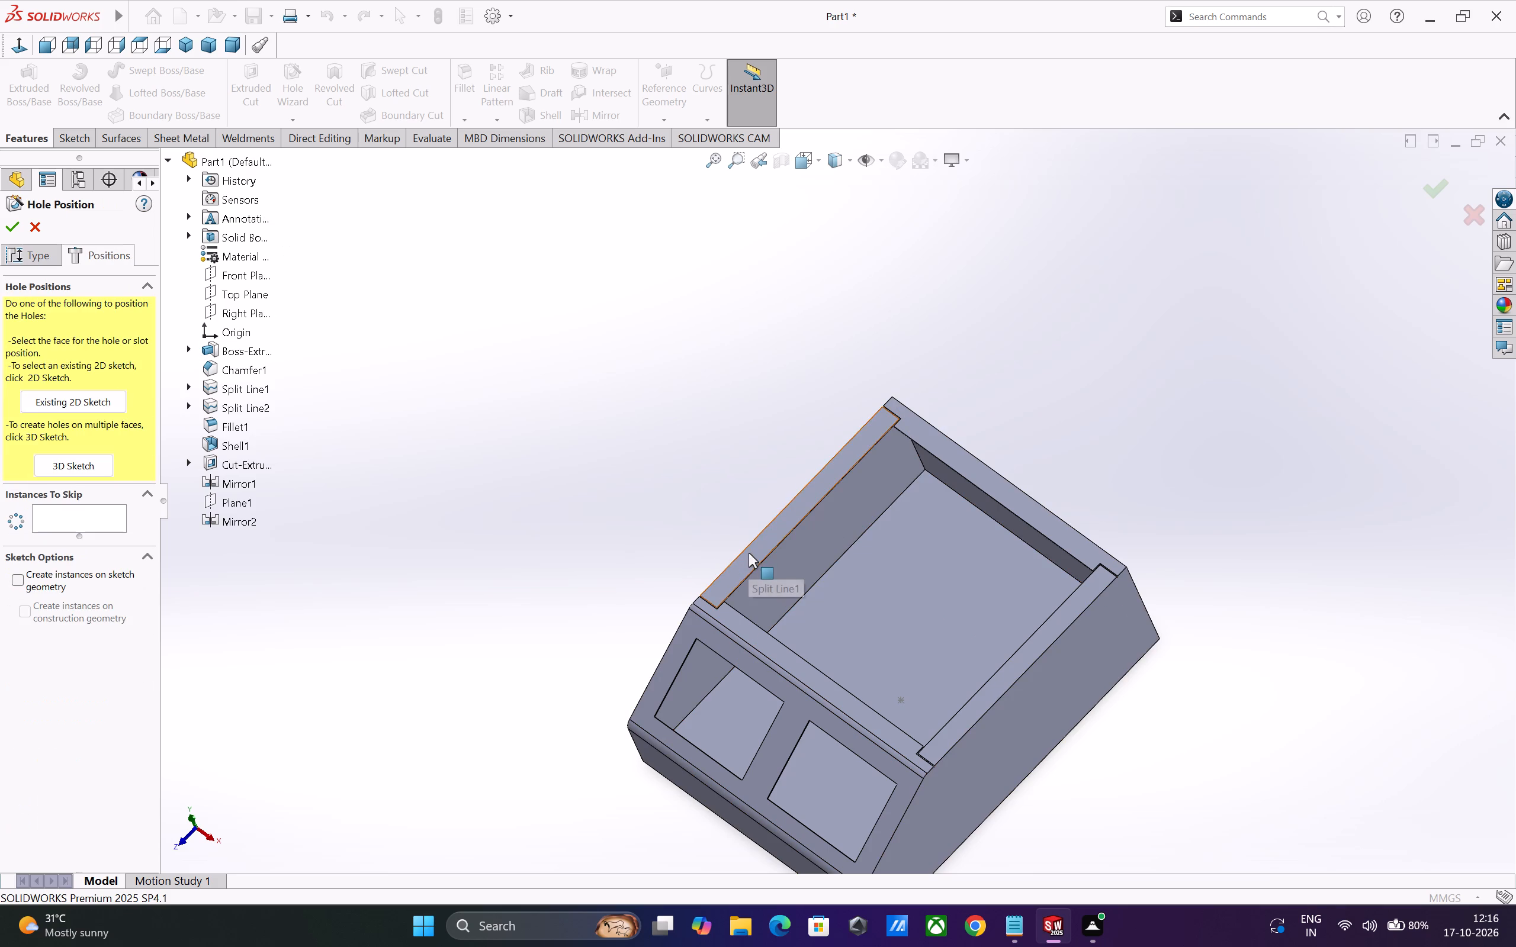
{"action": "left_click", "coordinate": [749, 553]}
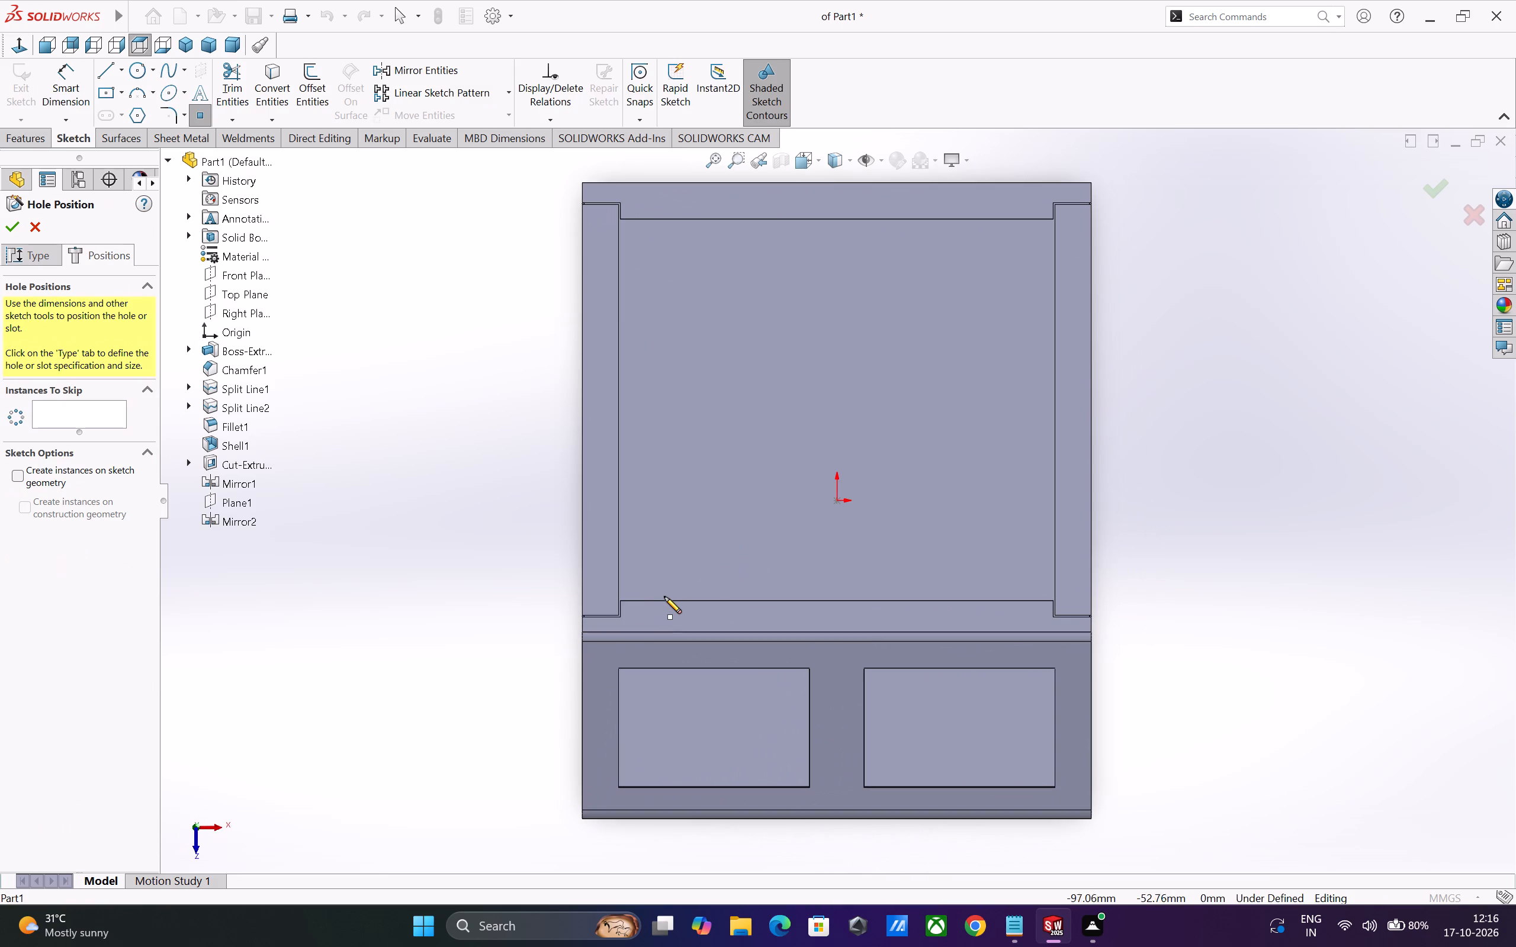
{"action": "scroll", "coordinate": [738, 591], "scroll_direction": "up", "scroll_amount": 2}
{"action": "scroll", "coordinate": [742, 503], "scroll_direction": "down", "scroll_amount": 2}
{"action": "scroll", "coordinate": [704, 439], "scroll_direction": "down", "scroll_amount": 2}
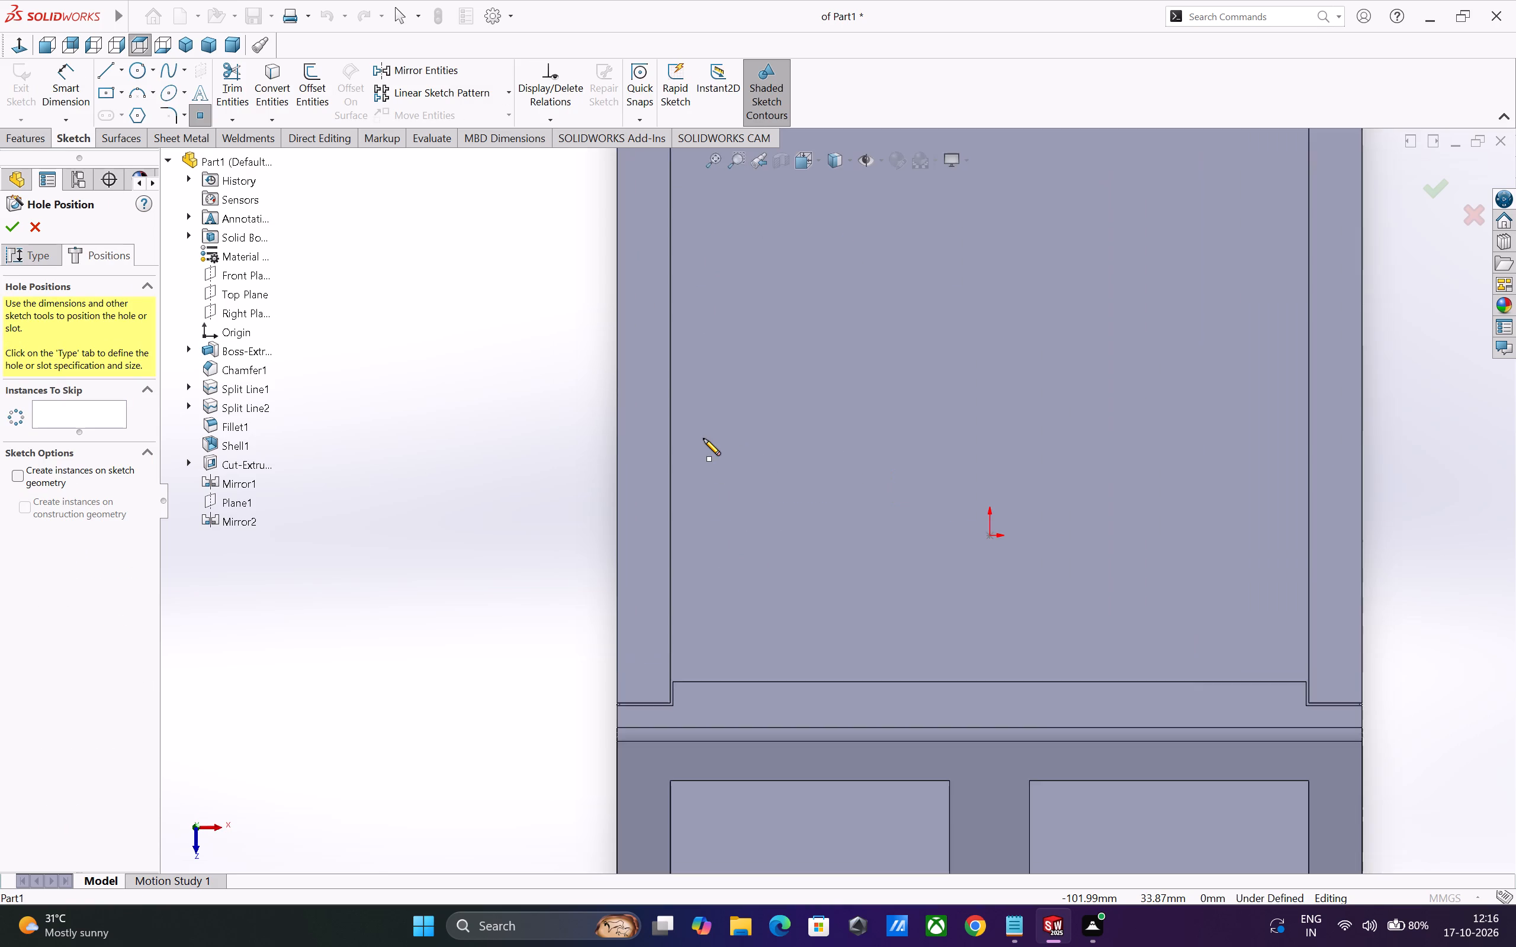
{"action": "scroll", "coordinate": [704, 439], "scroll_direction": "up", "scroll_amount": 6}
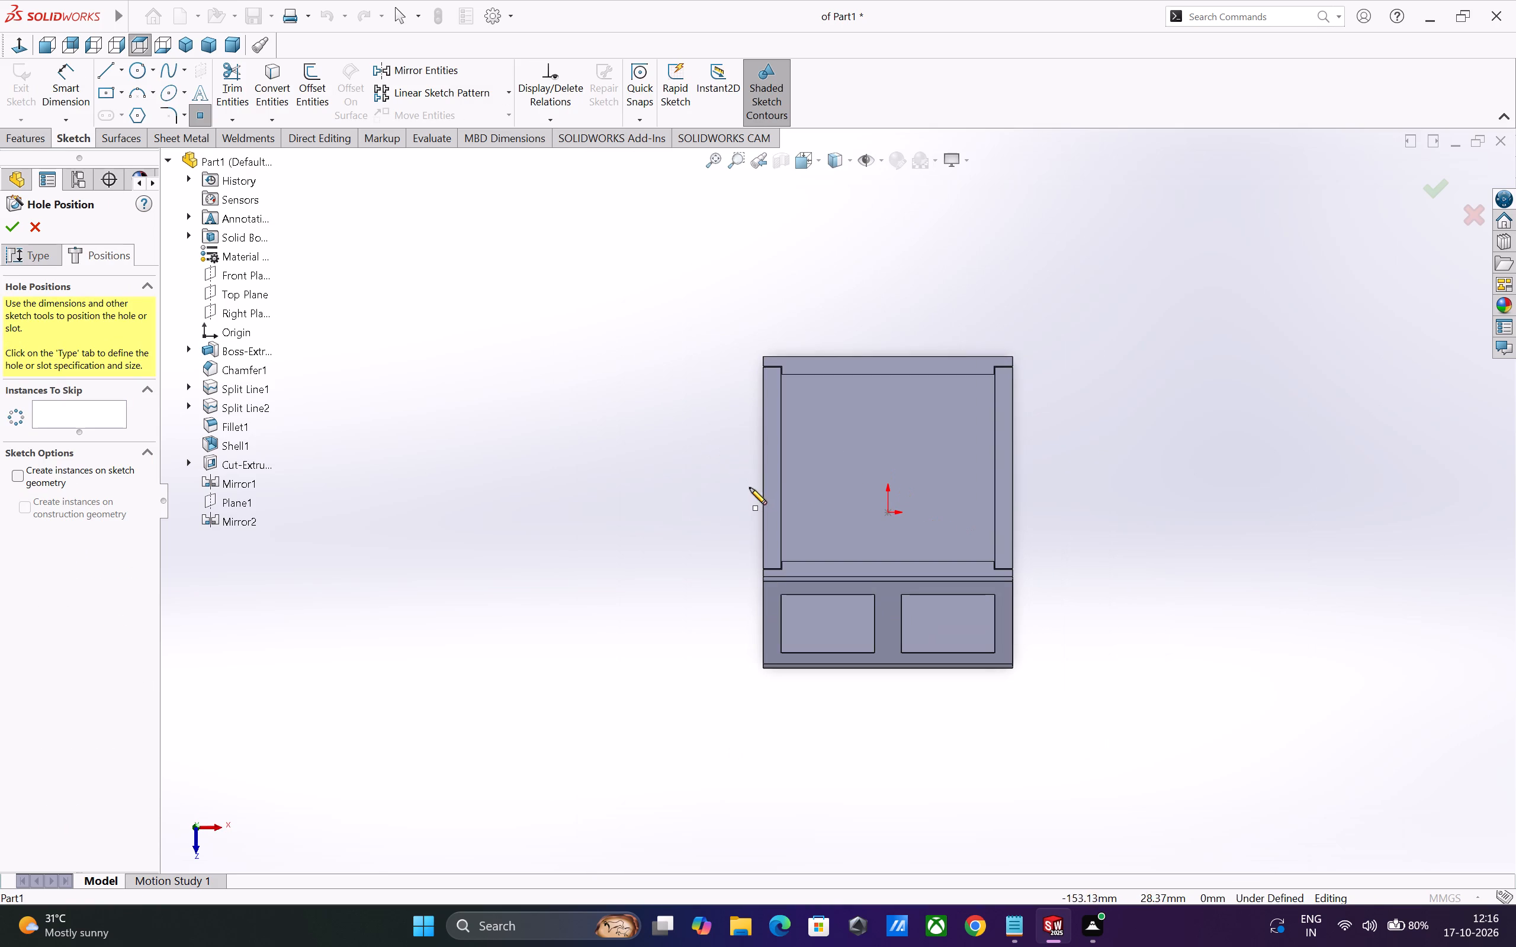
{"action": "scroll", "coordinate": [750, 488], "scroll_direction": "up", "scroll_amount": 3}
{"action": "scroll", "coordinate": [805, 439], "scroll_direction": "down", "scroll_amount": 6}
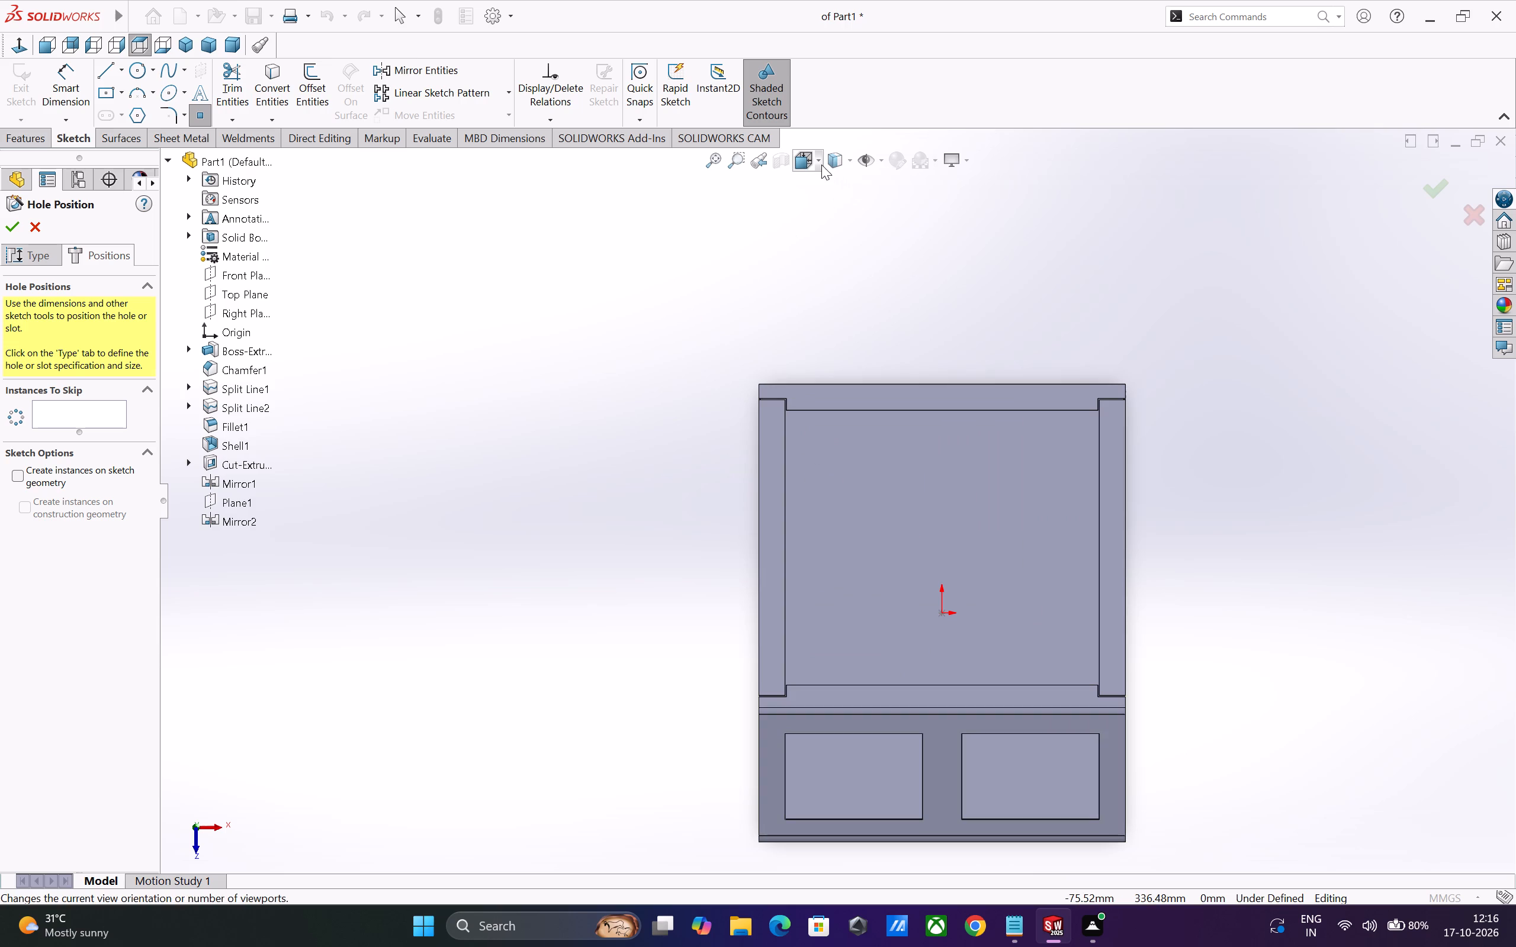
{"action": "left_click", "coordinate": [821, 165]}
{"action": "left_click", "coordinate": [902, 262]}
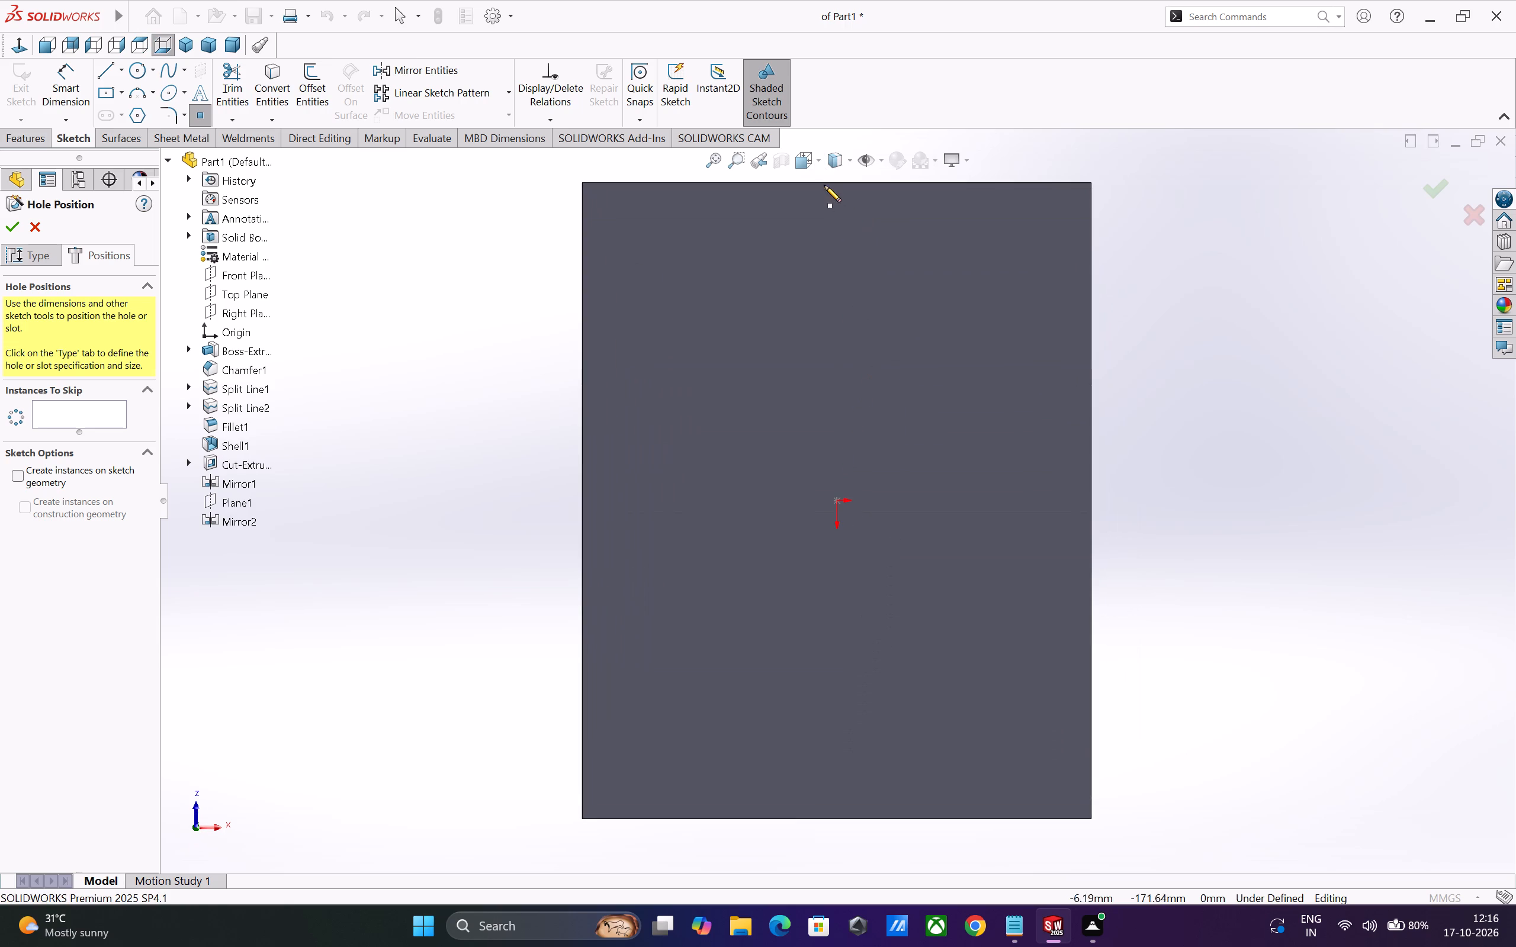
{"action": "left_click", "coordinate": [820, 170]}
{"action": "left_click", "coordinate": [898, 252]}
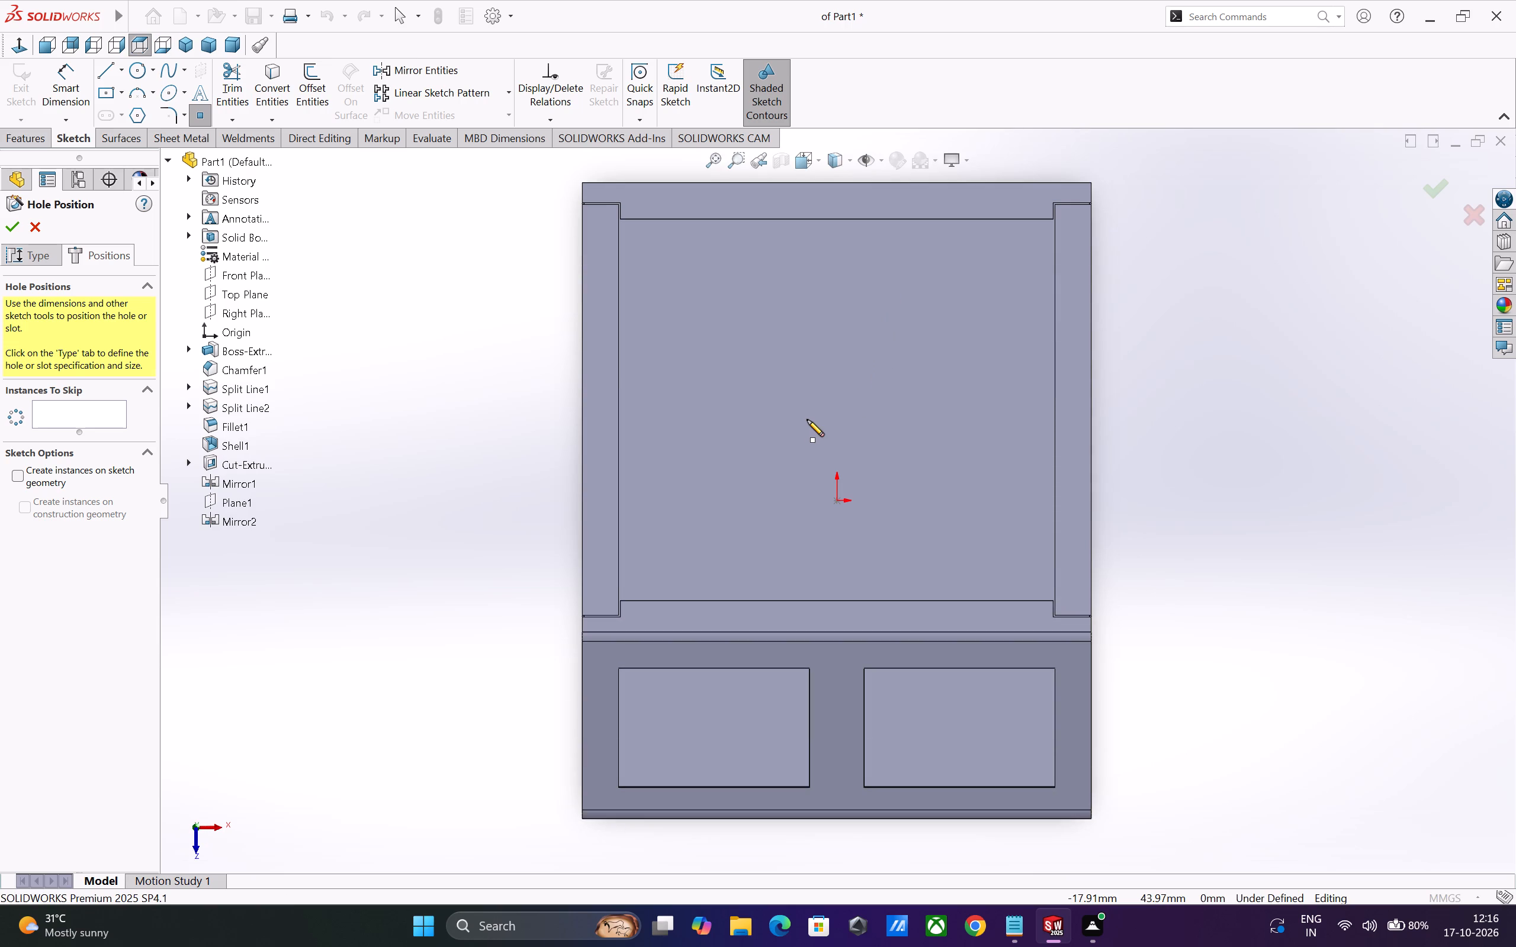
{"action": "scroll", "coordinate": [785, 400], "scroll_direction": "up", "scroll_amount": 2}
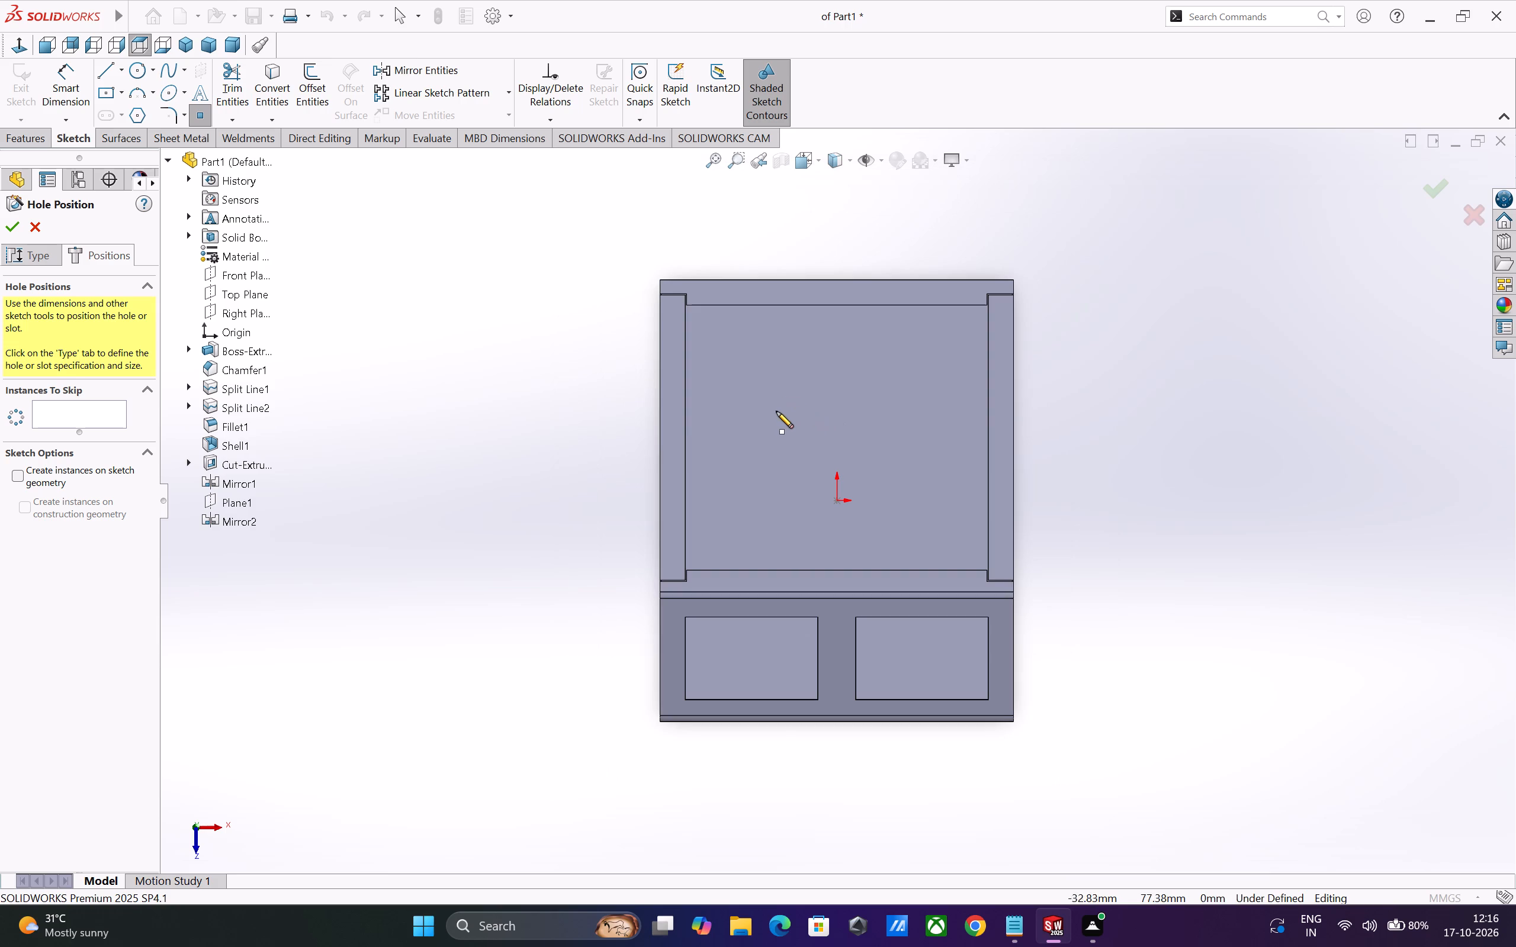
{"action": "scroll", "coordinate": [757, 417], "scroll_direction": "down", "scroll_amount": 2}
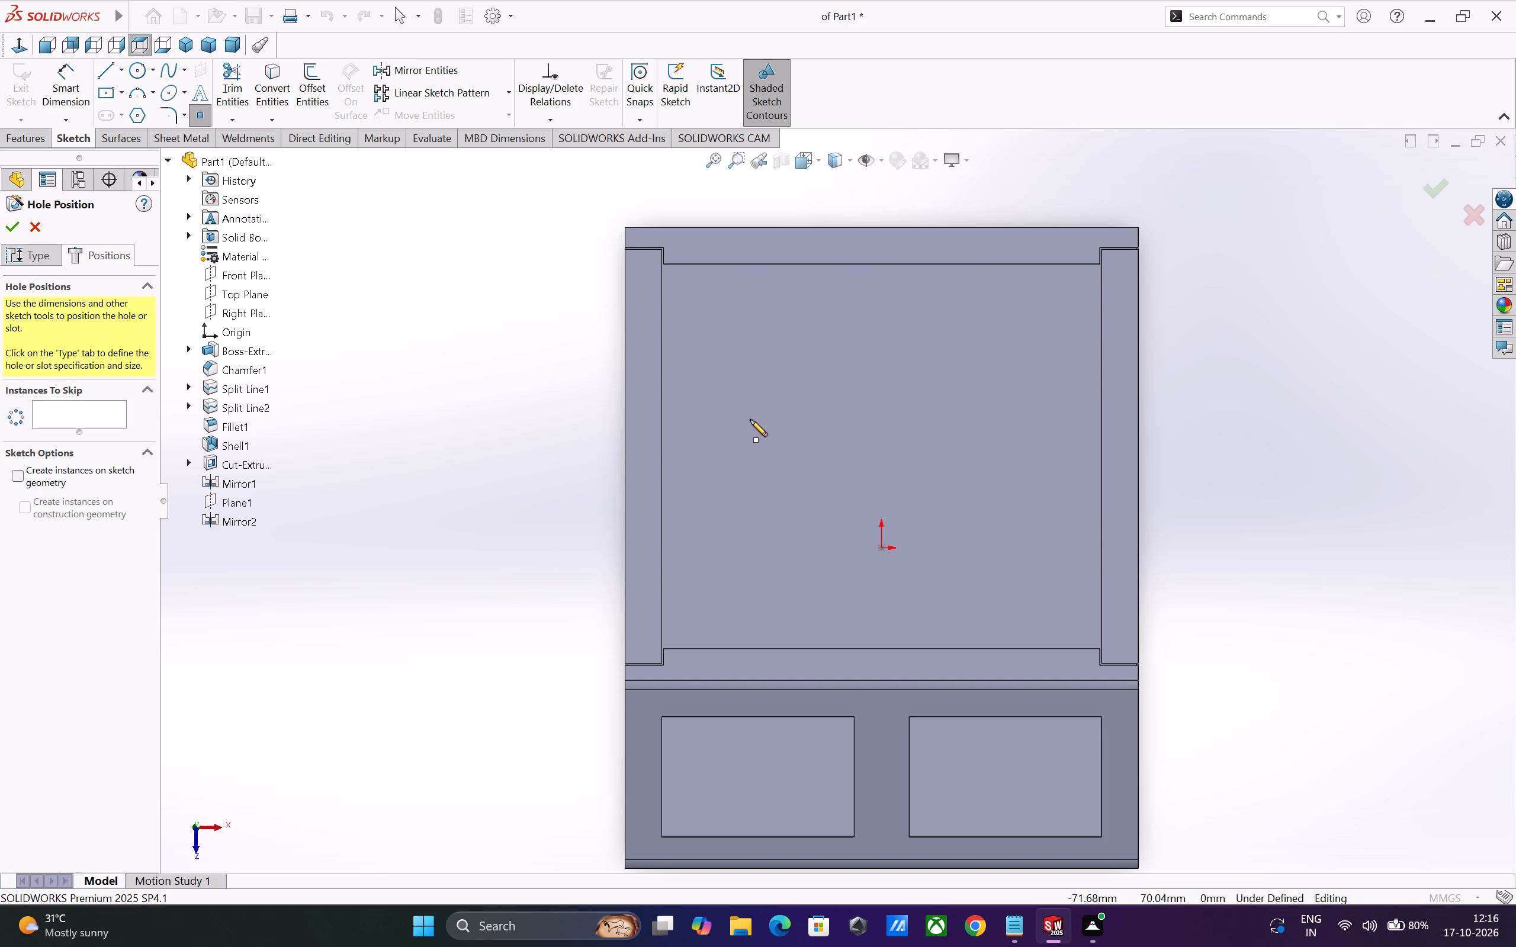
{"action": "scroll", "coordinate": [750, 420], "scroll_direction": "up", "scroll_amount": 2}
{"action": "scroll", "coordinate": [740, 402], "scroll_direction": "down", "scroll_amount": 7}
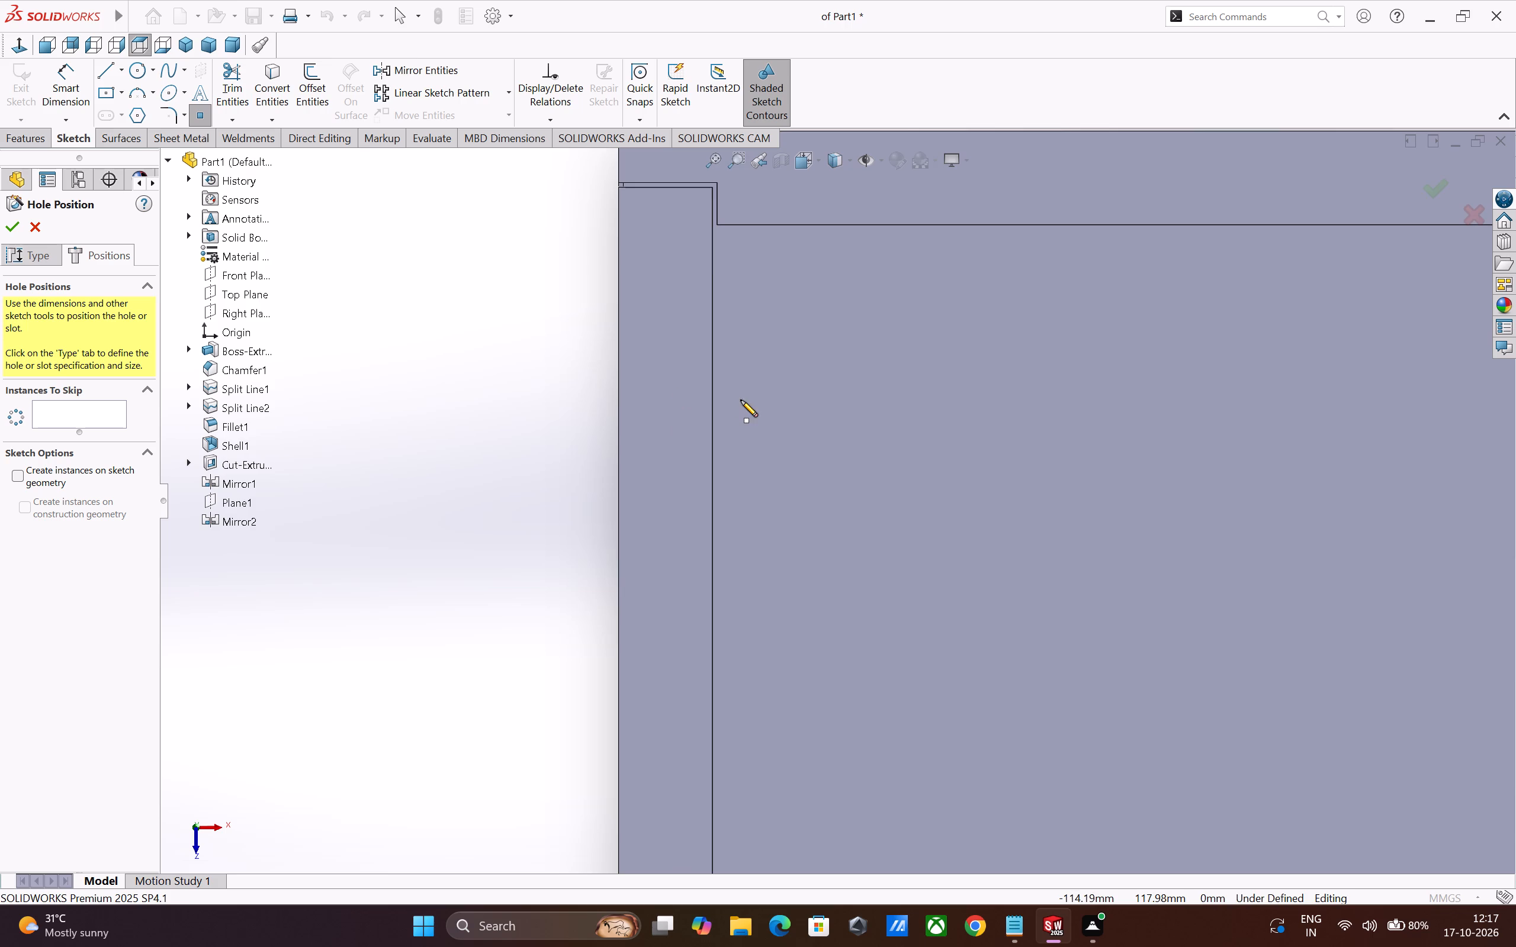
Sketch a corner rectangle about 263 by 202 mm around the large top opening and make it construction geometry.
{"action": "scroll", "coordinate": [741, 401], "scroll_direction": "up", "scroll_amount": 3}
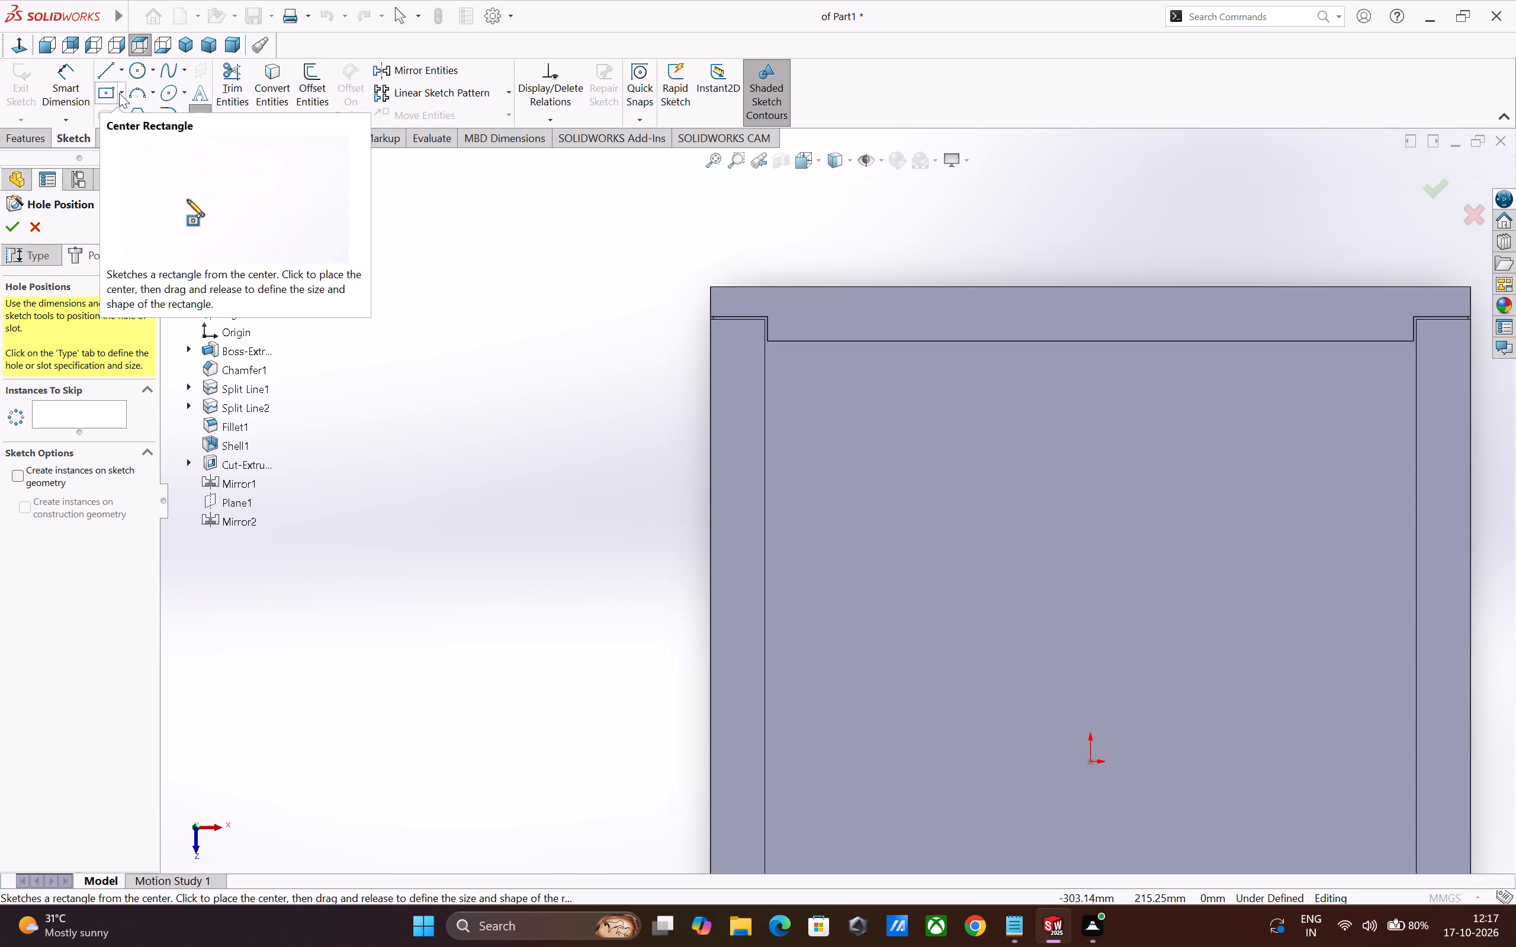
{"action": "left_click", "coordinate": [119, 93]}
{"action": "left_click", "coordinate": [132, 116]}
{"action": "scroll", "coordinate": [911, 615], "scroll_direction": "up", "scroll_amount": 1}
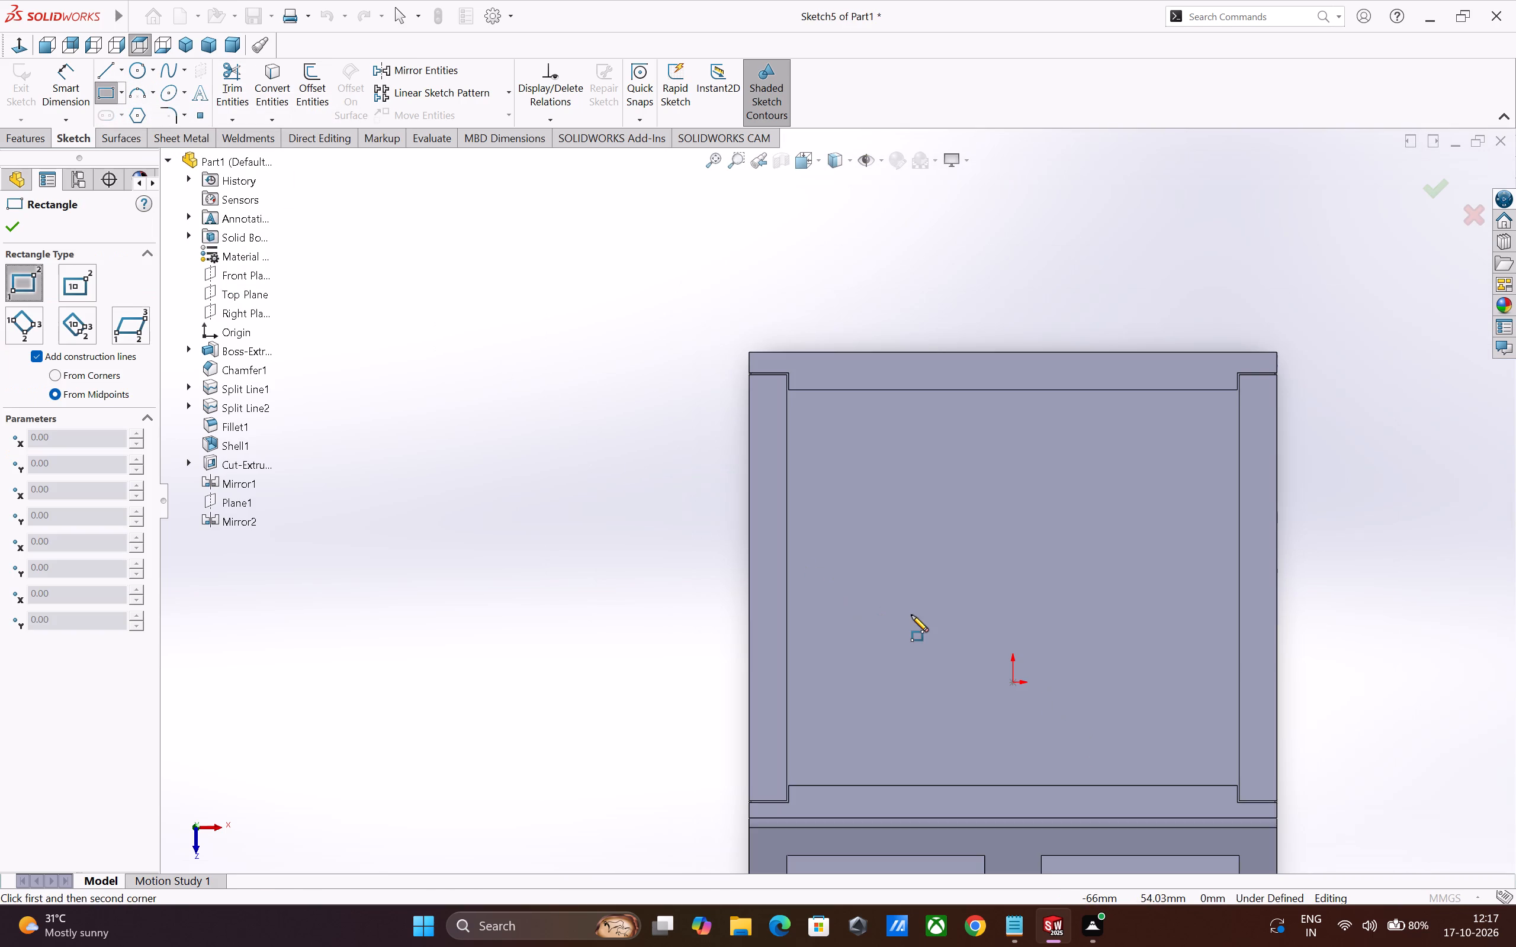
{"action": "scroll", "coordinate": [911, 615], "scroll_direction": "up", "scroll_amount": 1}
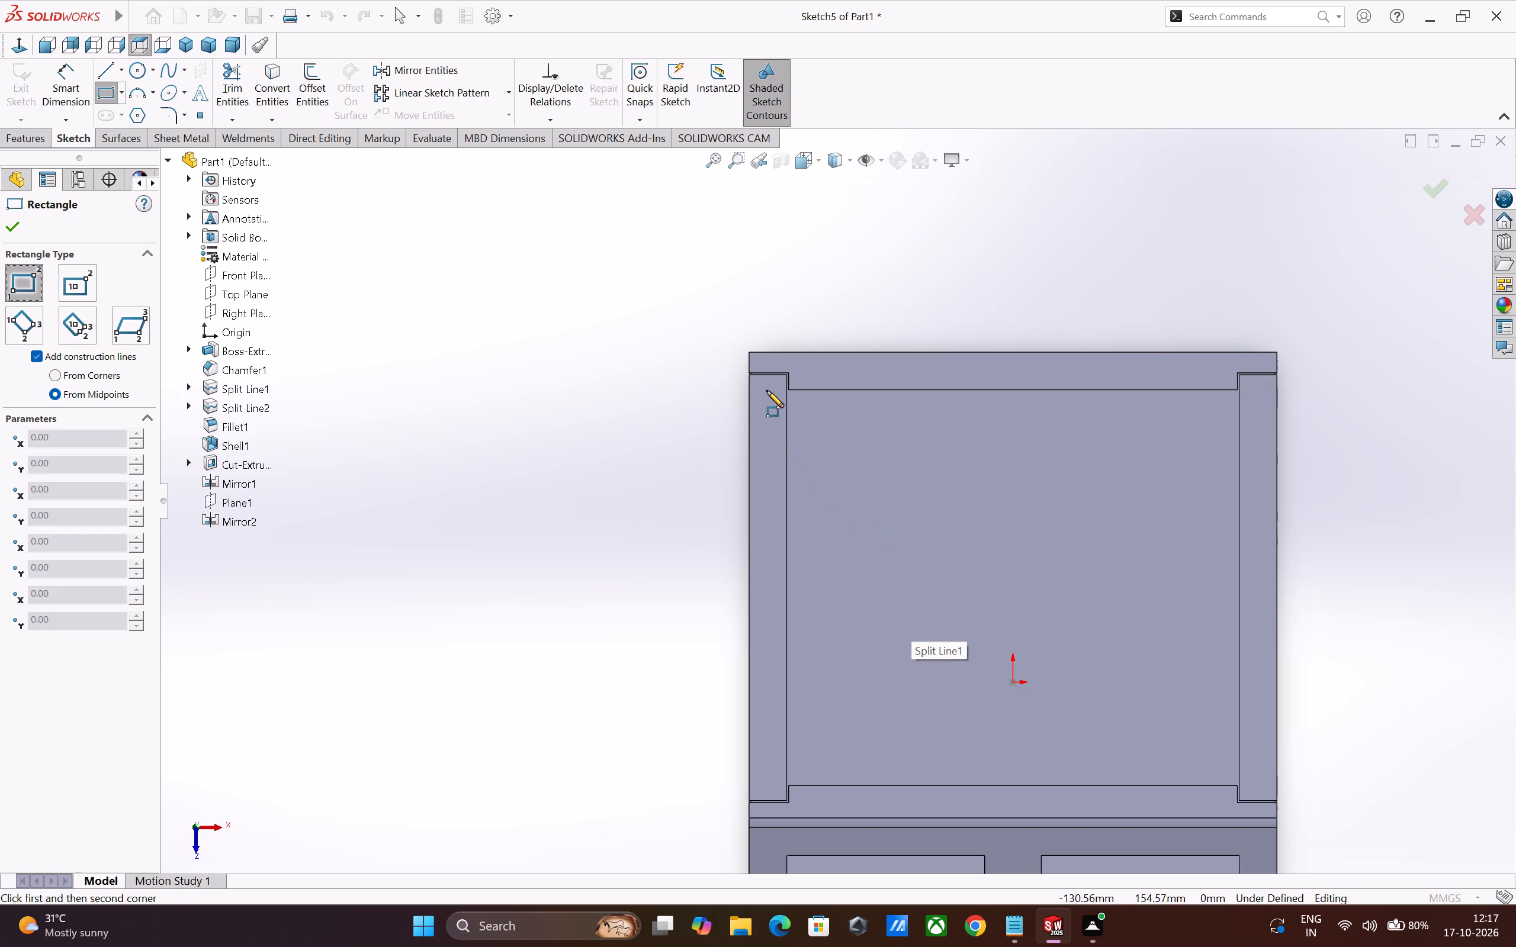
{"action": "left_click", "coordinate": [767, 391]}
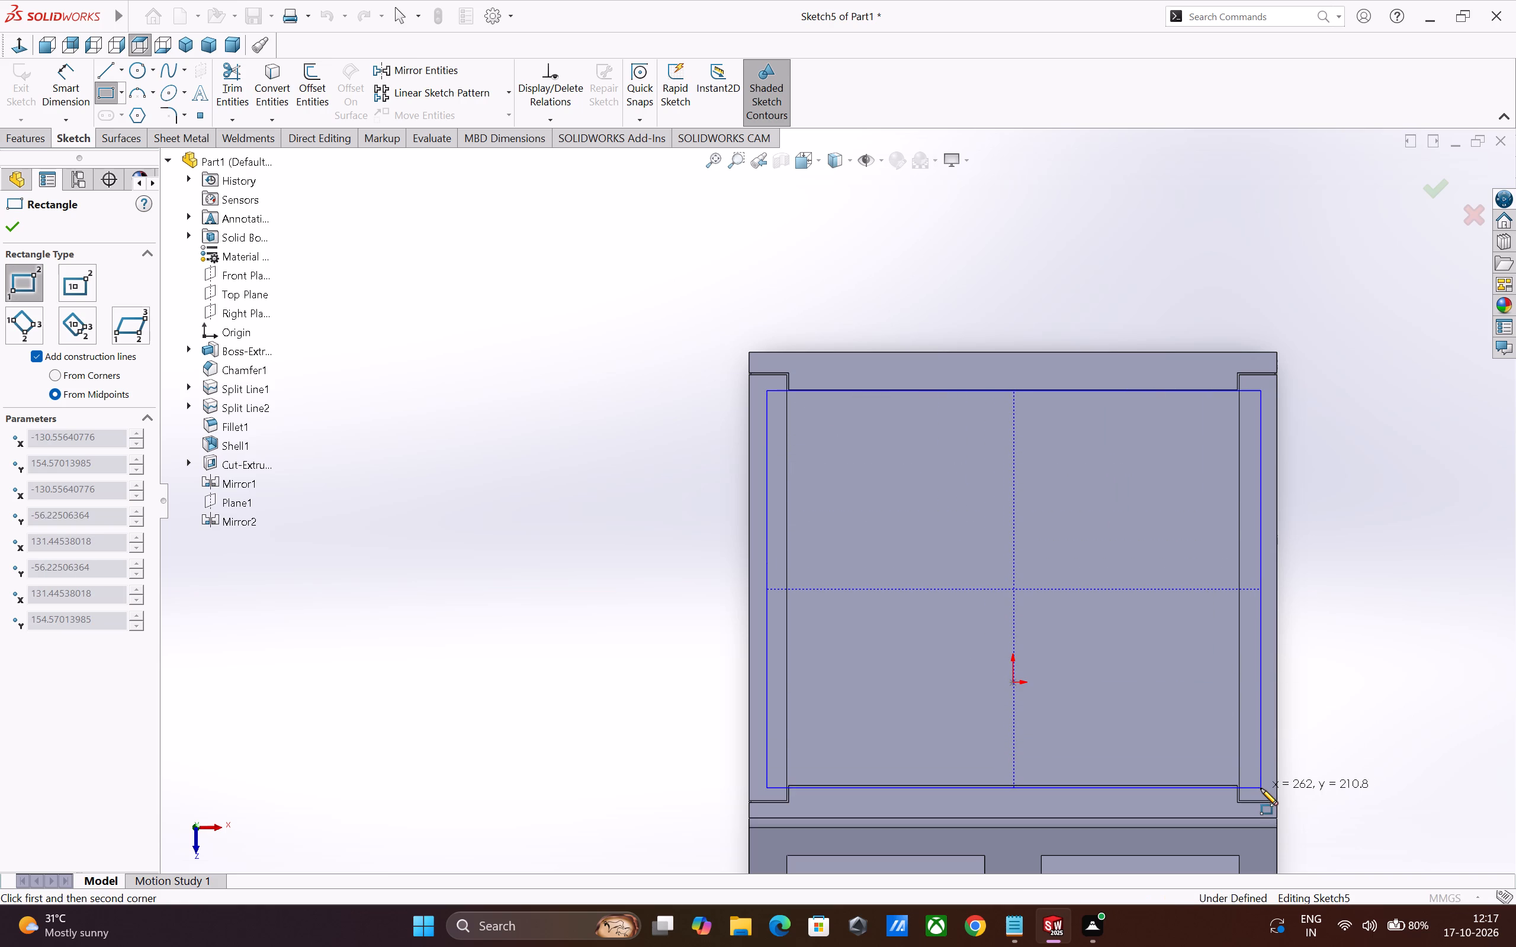
{"action": "left_click", "coordinate": [1262, 772]}
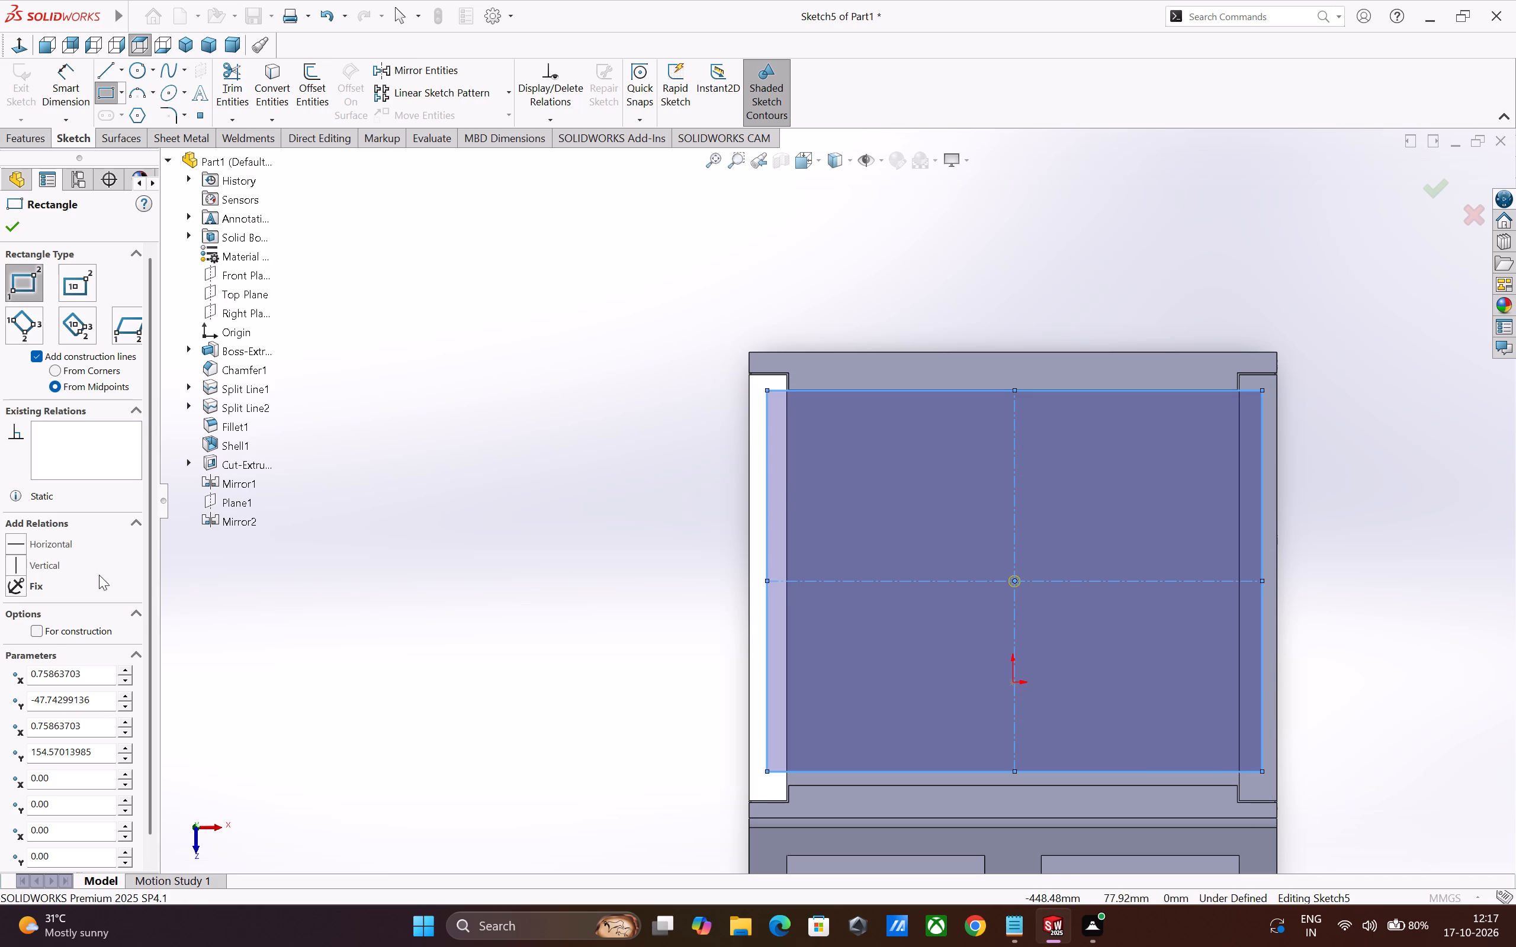
{"action": "left_click", "coordinate": [41, 633]}
{"action": "left_click", "coordinate": [11, 228]}
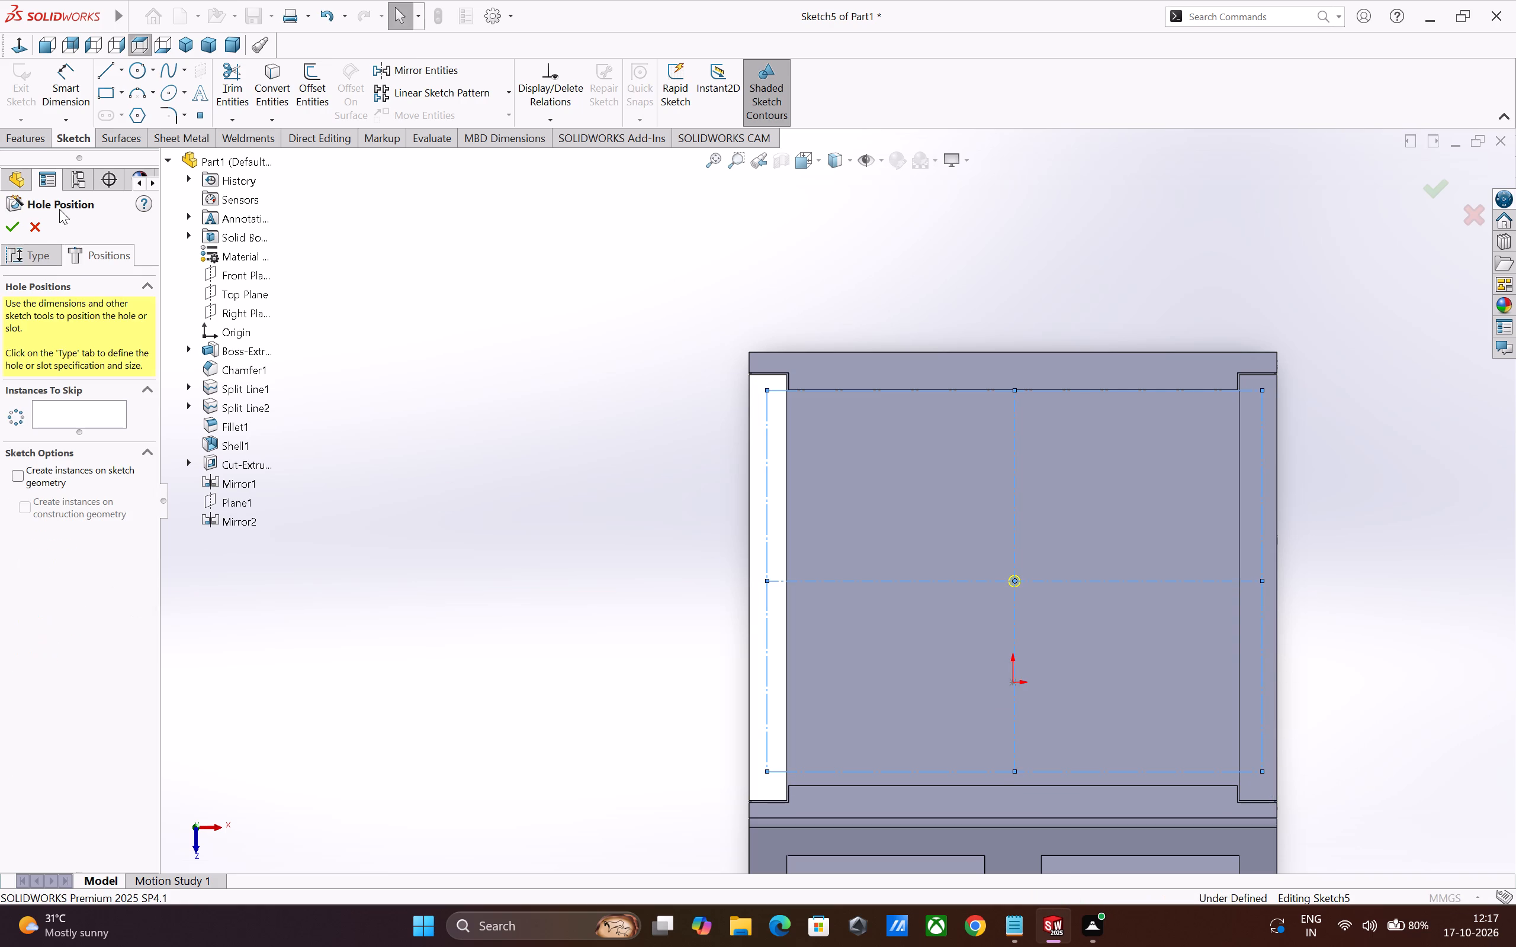
Dimension the construction rectangle's rear line 20 mm from the housing's rear edge.
{"action": "left_click", "coordinate": [55, 104]}
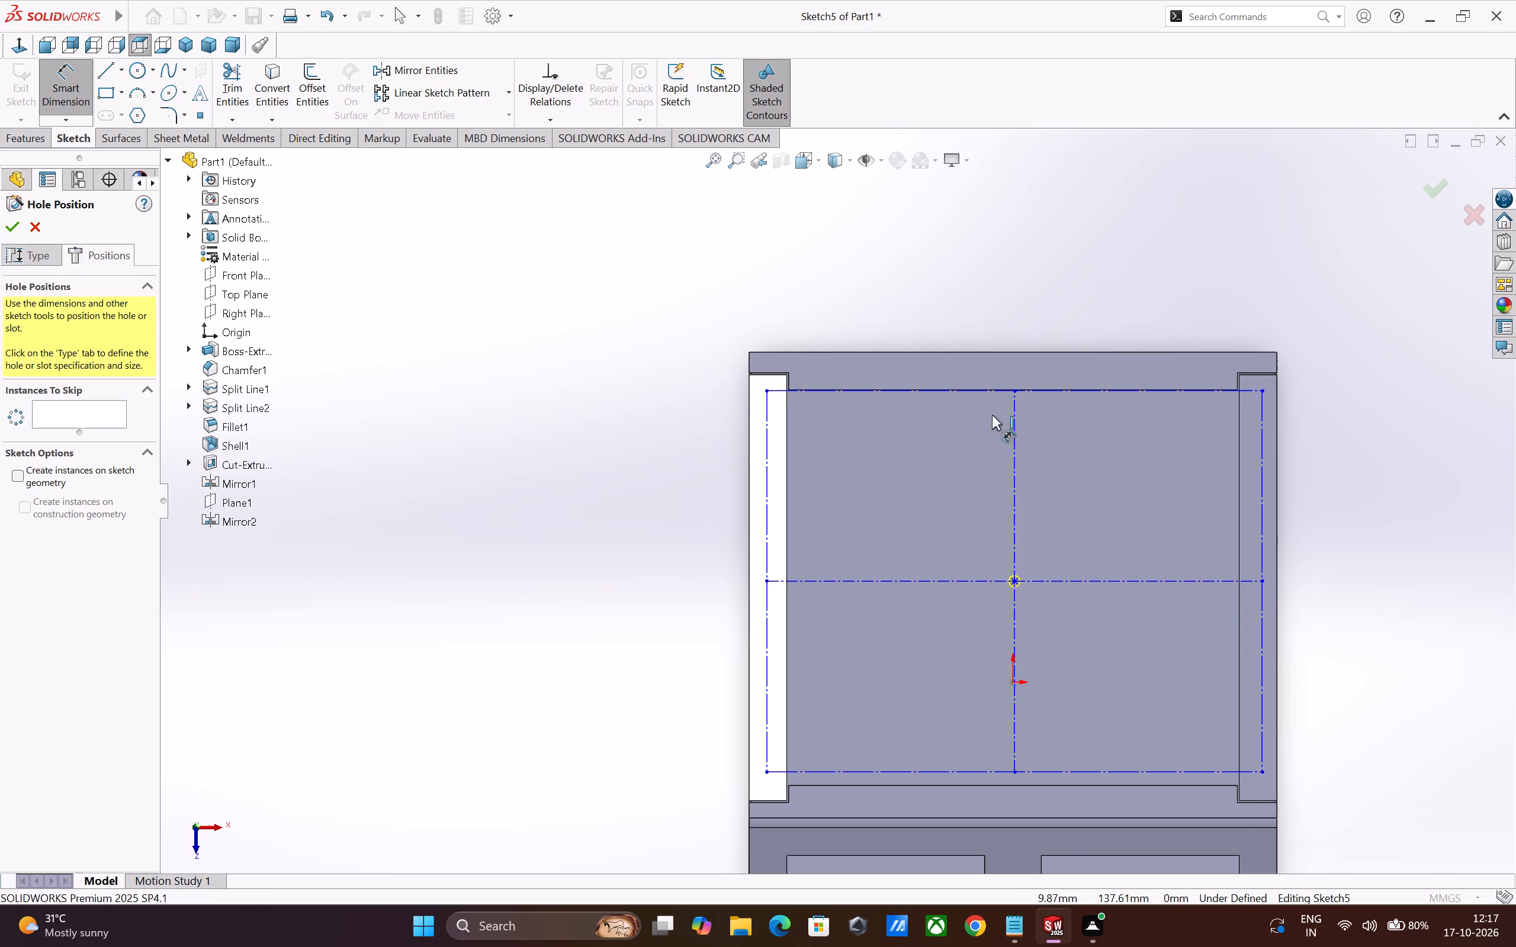
{"action": "left_click", "coordinate": [791, 388]}
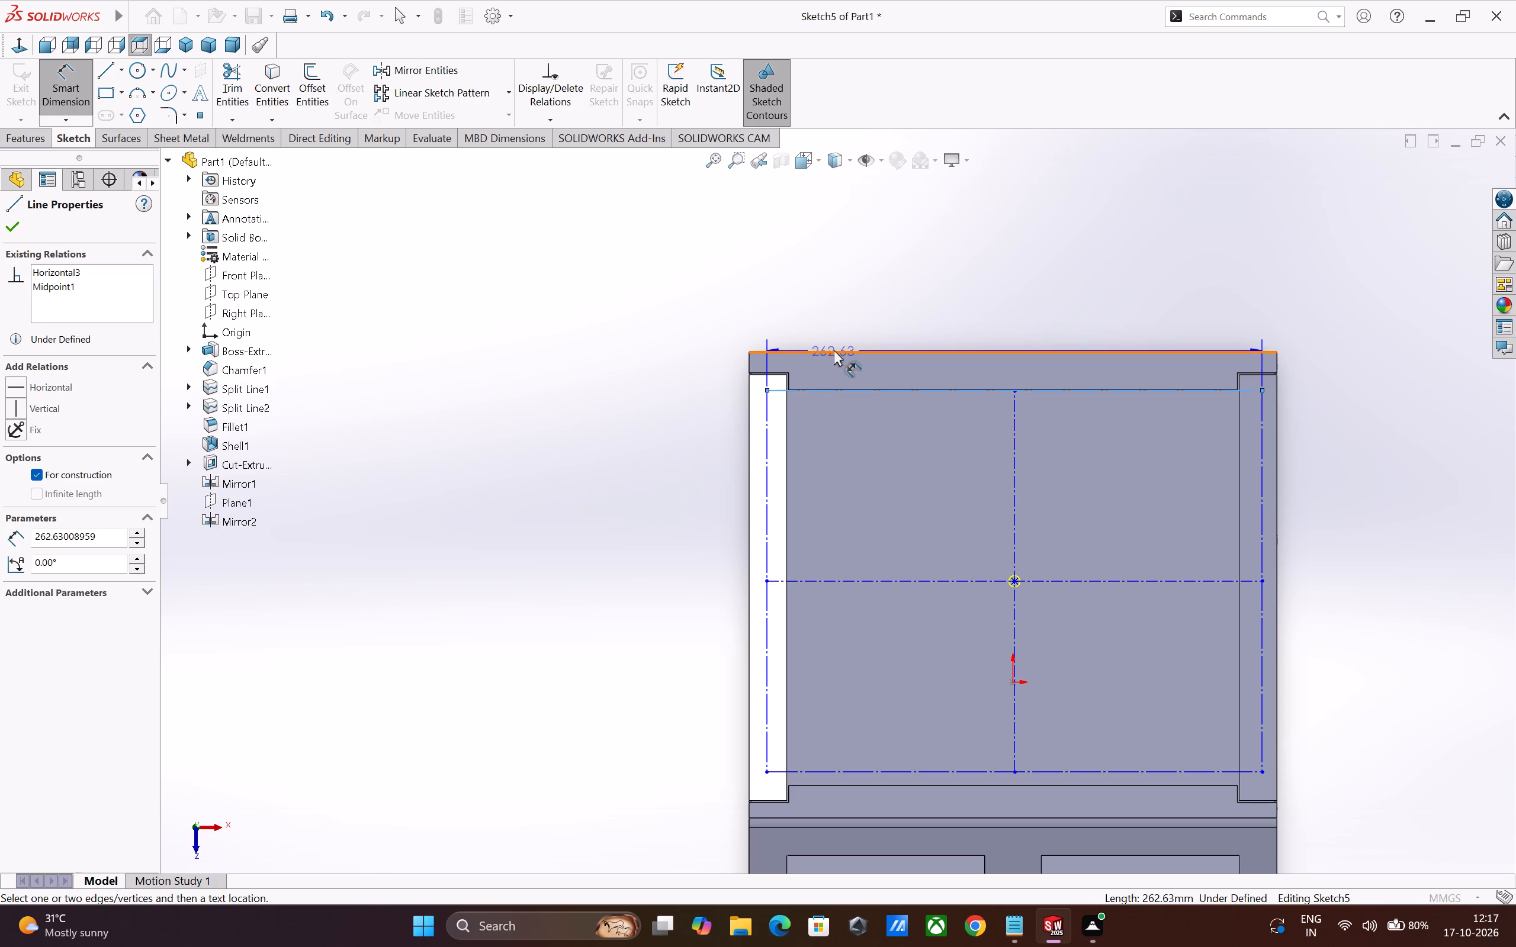
{"action": "left_click", "coordinate": [833, 351]}
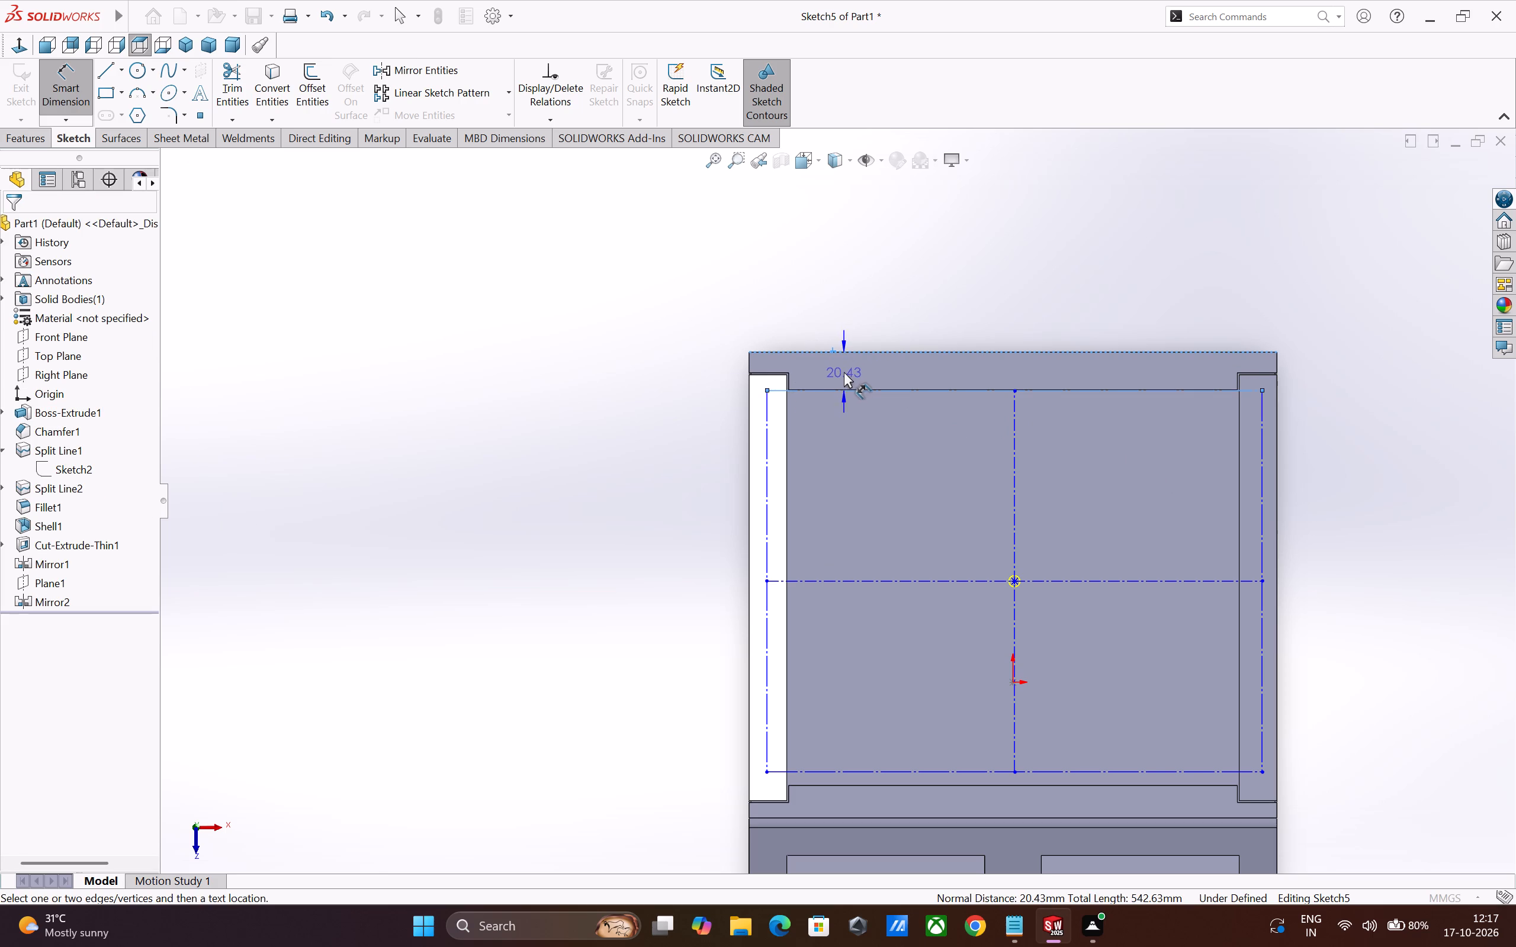
{"action": "left_click", "coordinate": [844, 372]}
{"action": "key", "text": "2"}
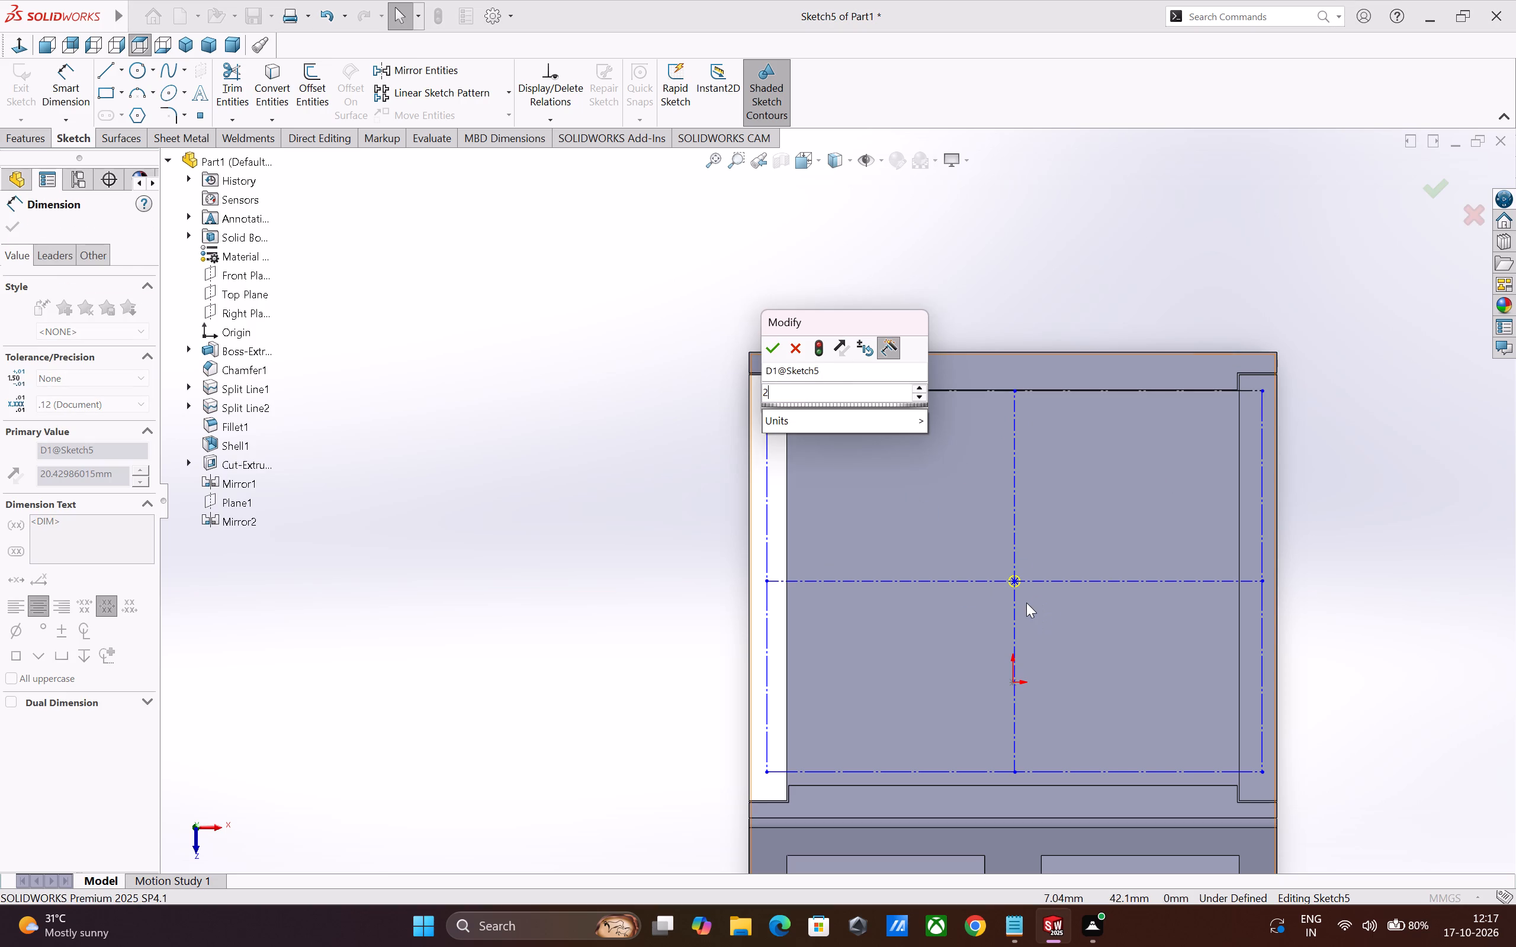
{"action": "key", "text": "0"}
{"action": "key", "text": "Return"}
{"action": "key", "text": "Return"}
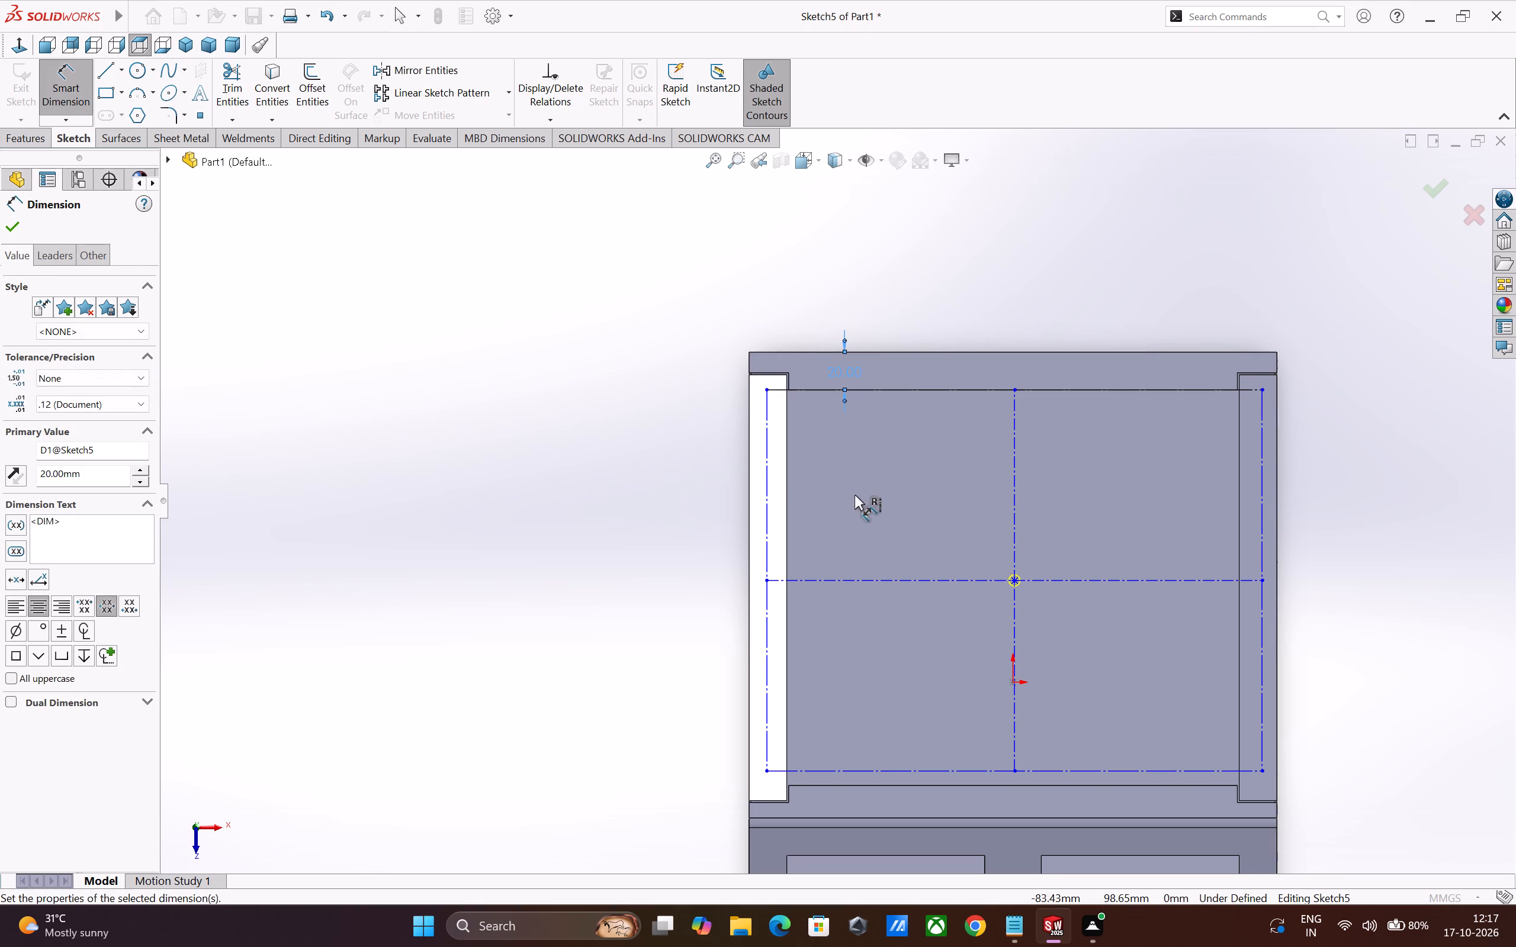
Dimension the rectangle's left line 10 mm from the inner edge of the left rim strip.
{"action": "left_click", "coordinate": [765, 489]}
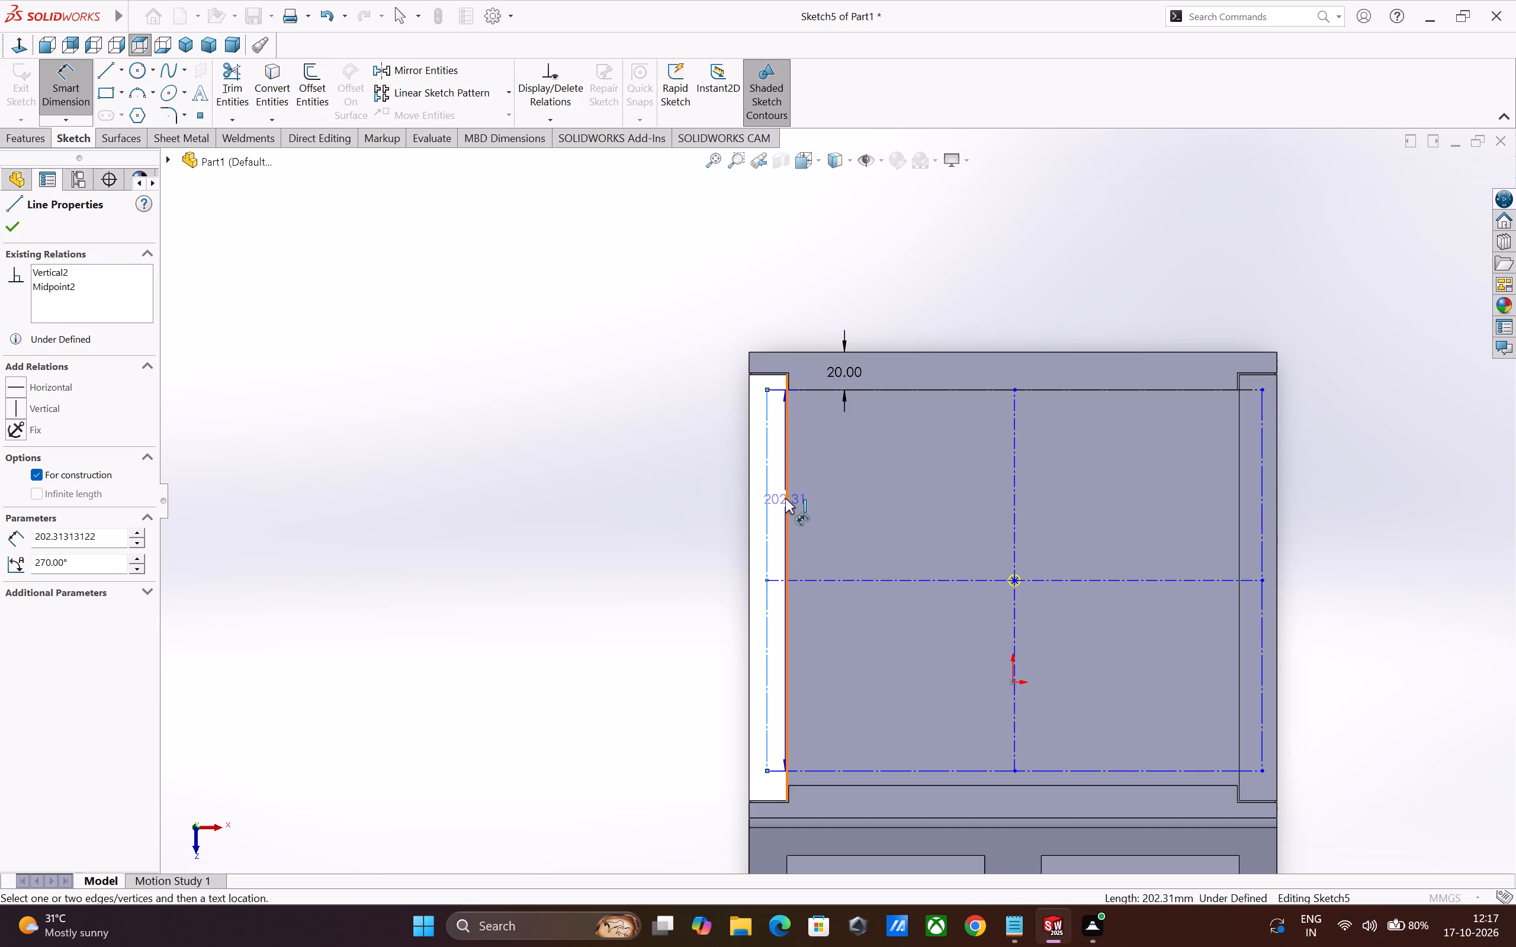
{"action": "left_click", "coordinate": [785, 498]}
{"action": "left_click", "coordinate": [826, 505]}
{"action": "key", "text": "1"}
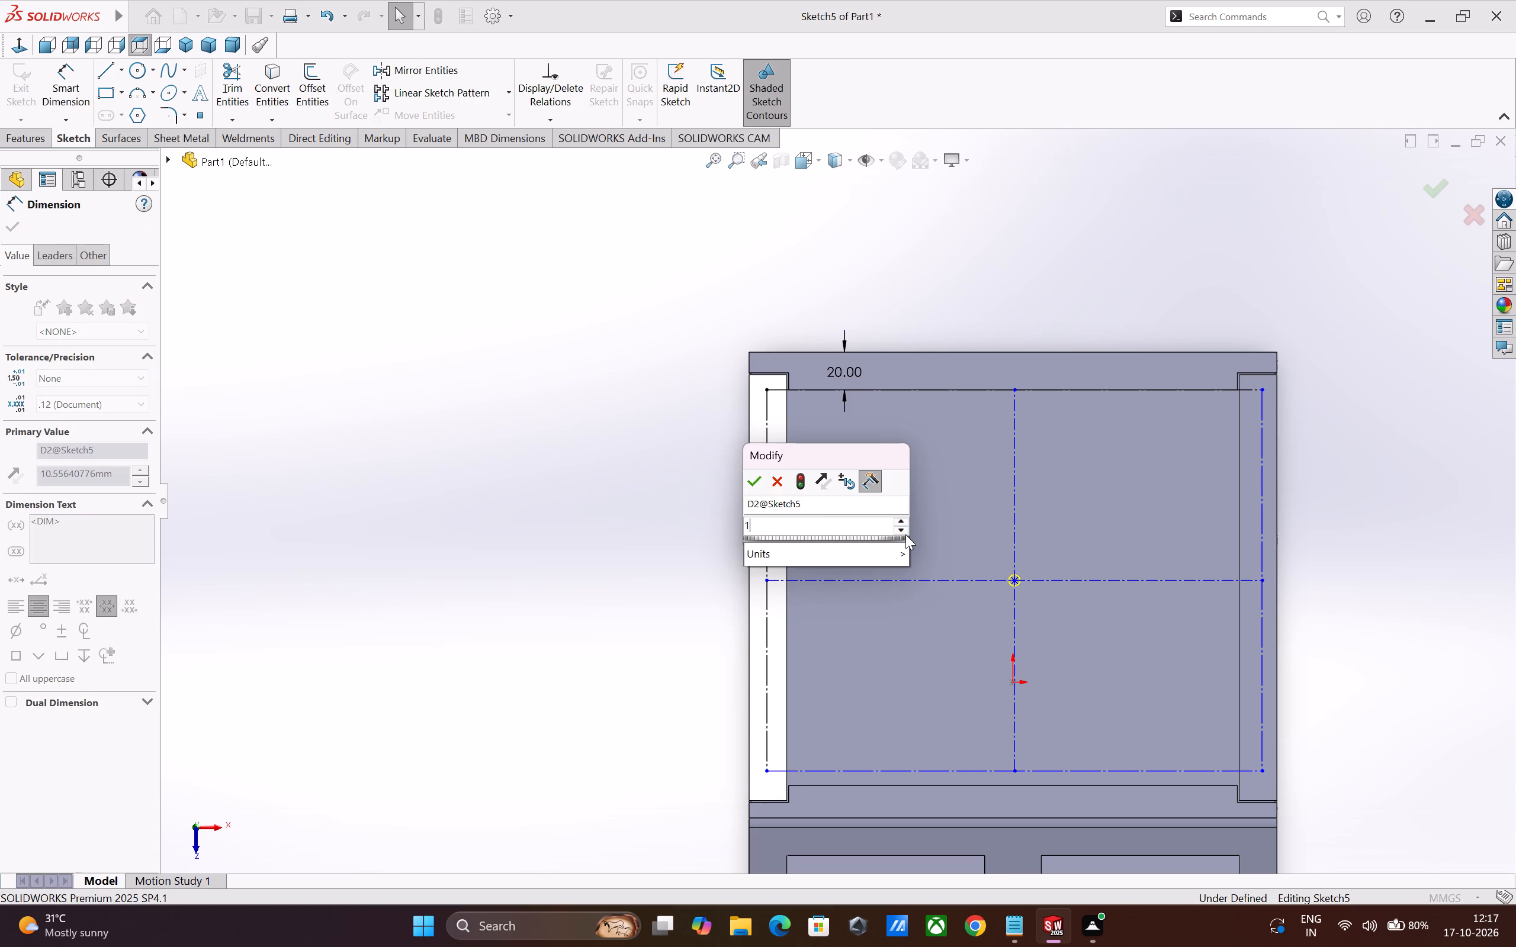
{"action": "key", "text": "0"}
{"action": "key", "text": "Return"}
Dimension the rectangle's right line 10 mm from the inner edge of the right rim strip.
{"action": "scroll", "coordinate": [949, 552], "scroll_direction": "up", "scroll_amount": 1}
{"action": "scroll", "coordinate": [1028, 601], "scroll_direction": "up", "scroll_amount": 3}
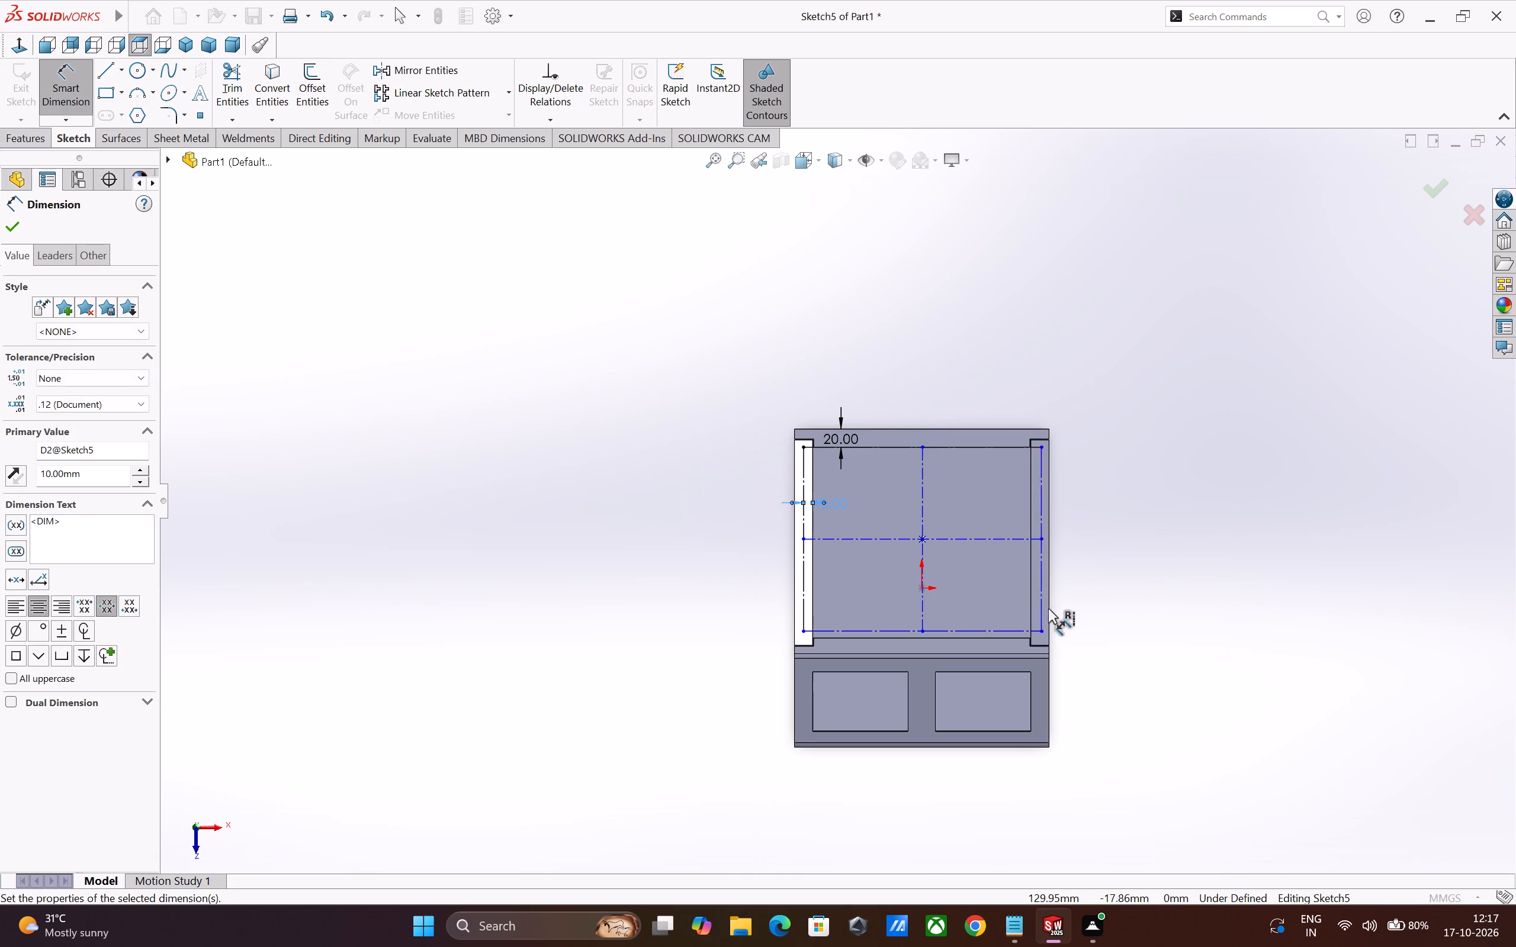
{"action": "scroll", "coordinate": [1008, 603], "scroll_direction": "down", "scroll_amount": 5}
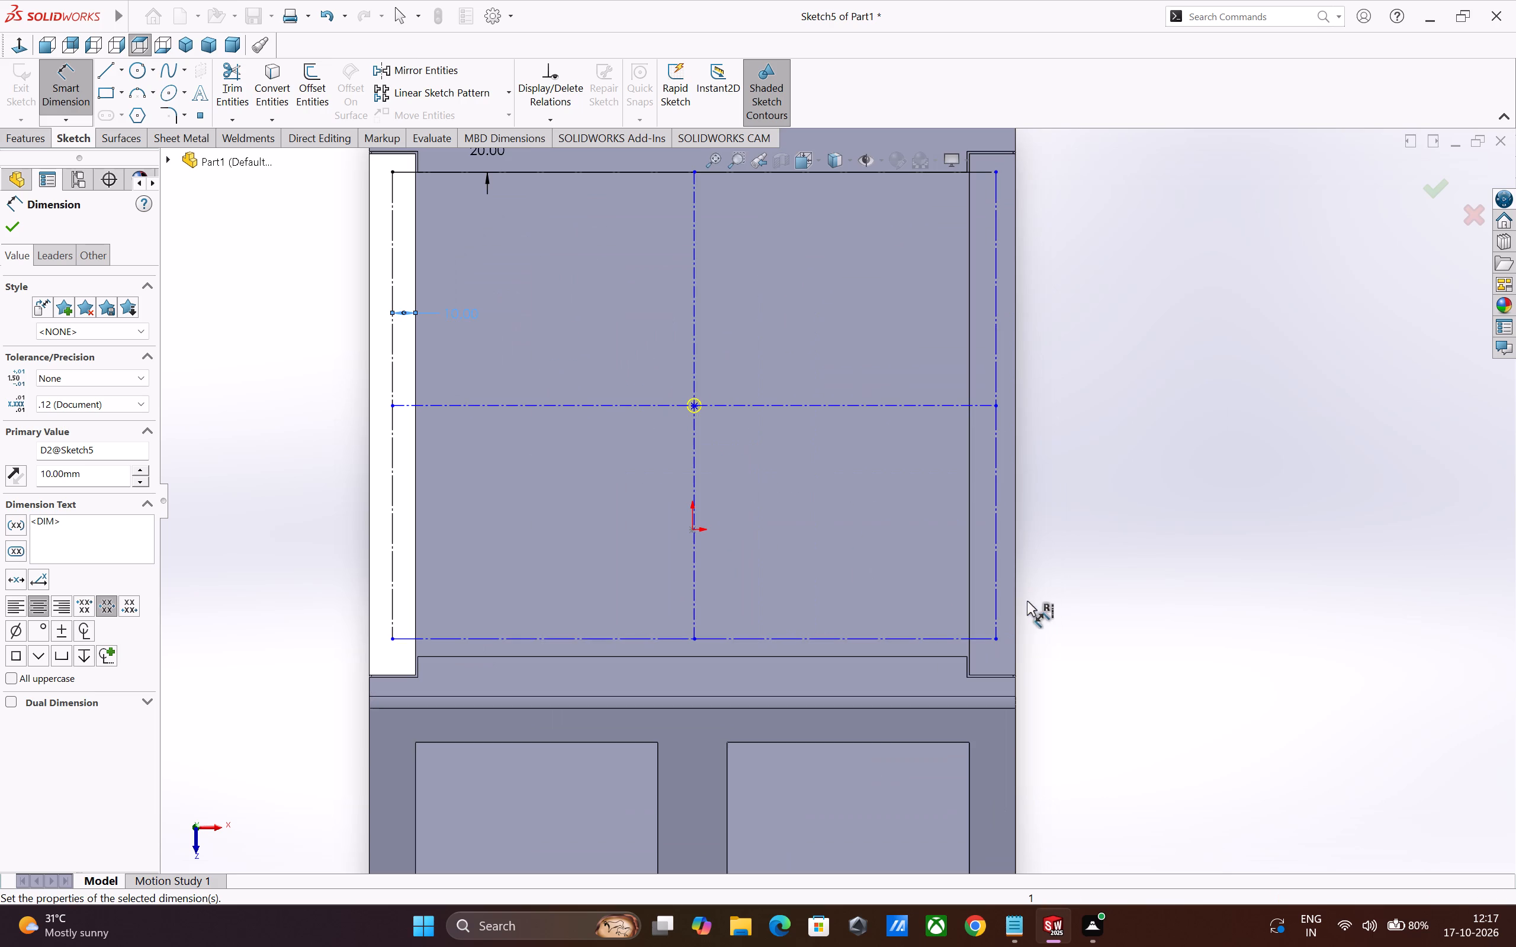
{"action": "left_click", "coordinate": [995, 605]}
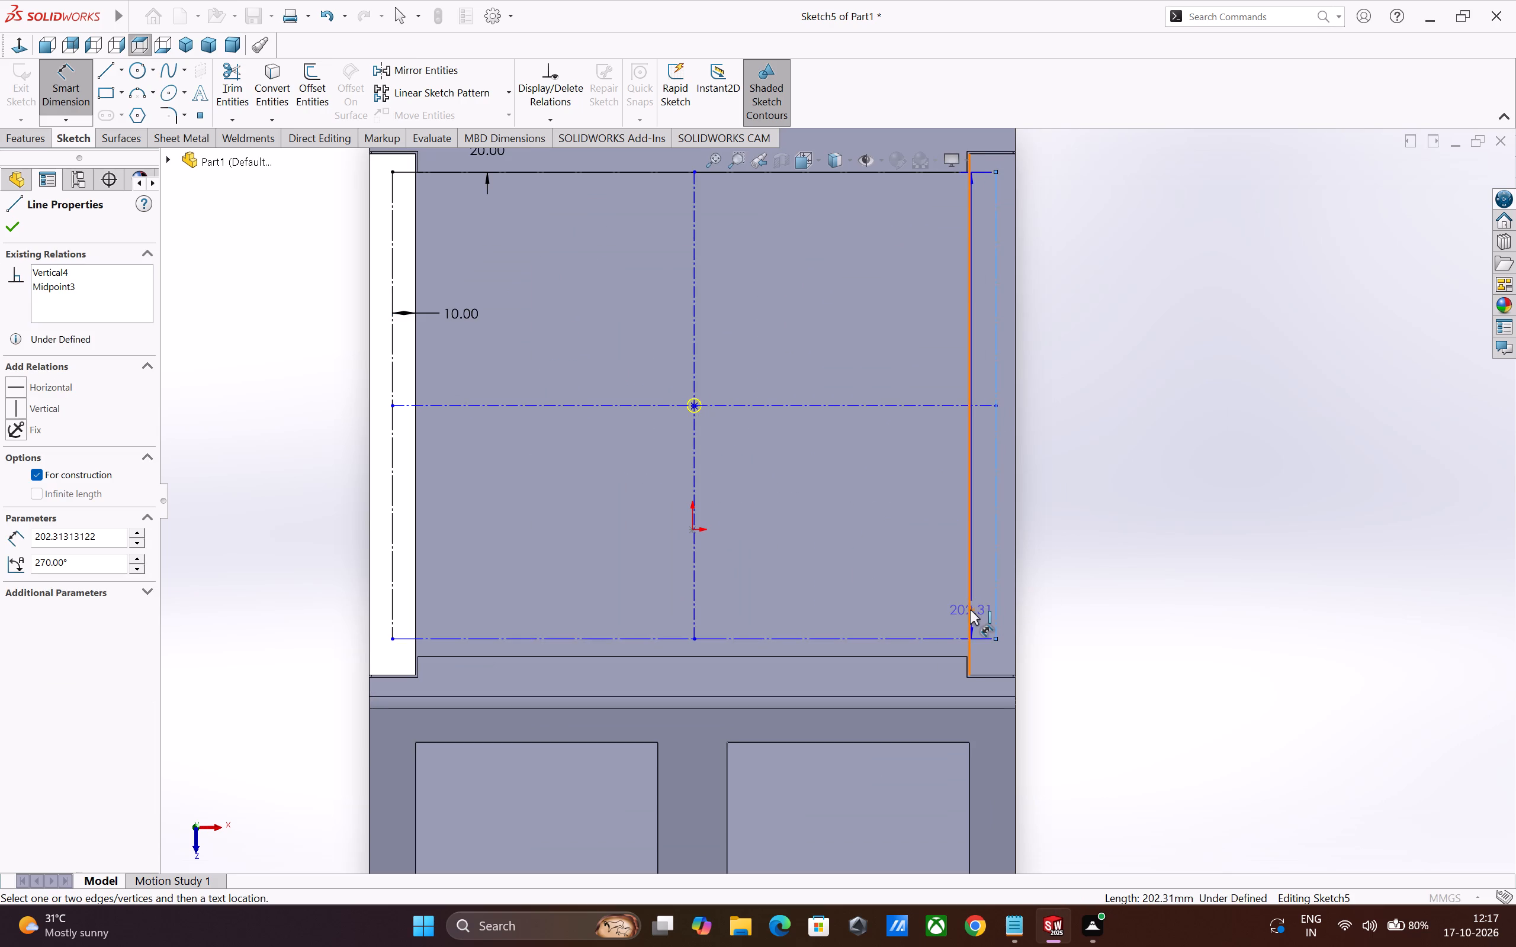
{"action": "left_click", "coordinate": [971, 608]}
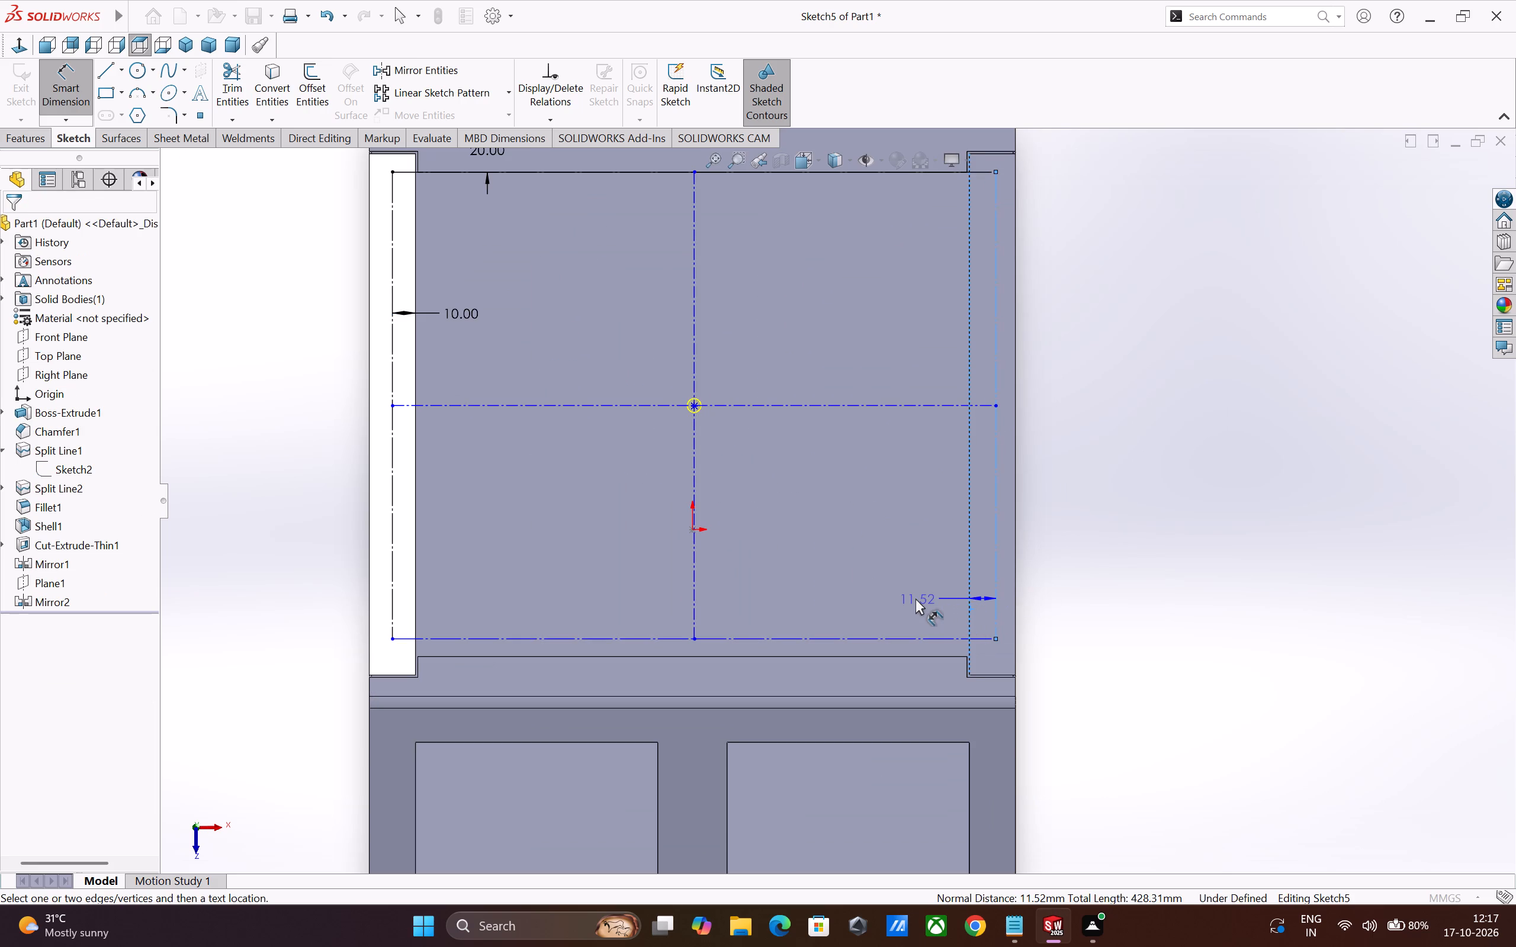
{"action": "left_click", "coordinate": [916, 598]}
{"action": "key", "text": "1"}
{"action": "key", "text": "0"}
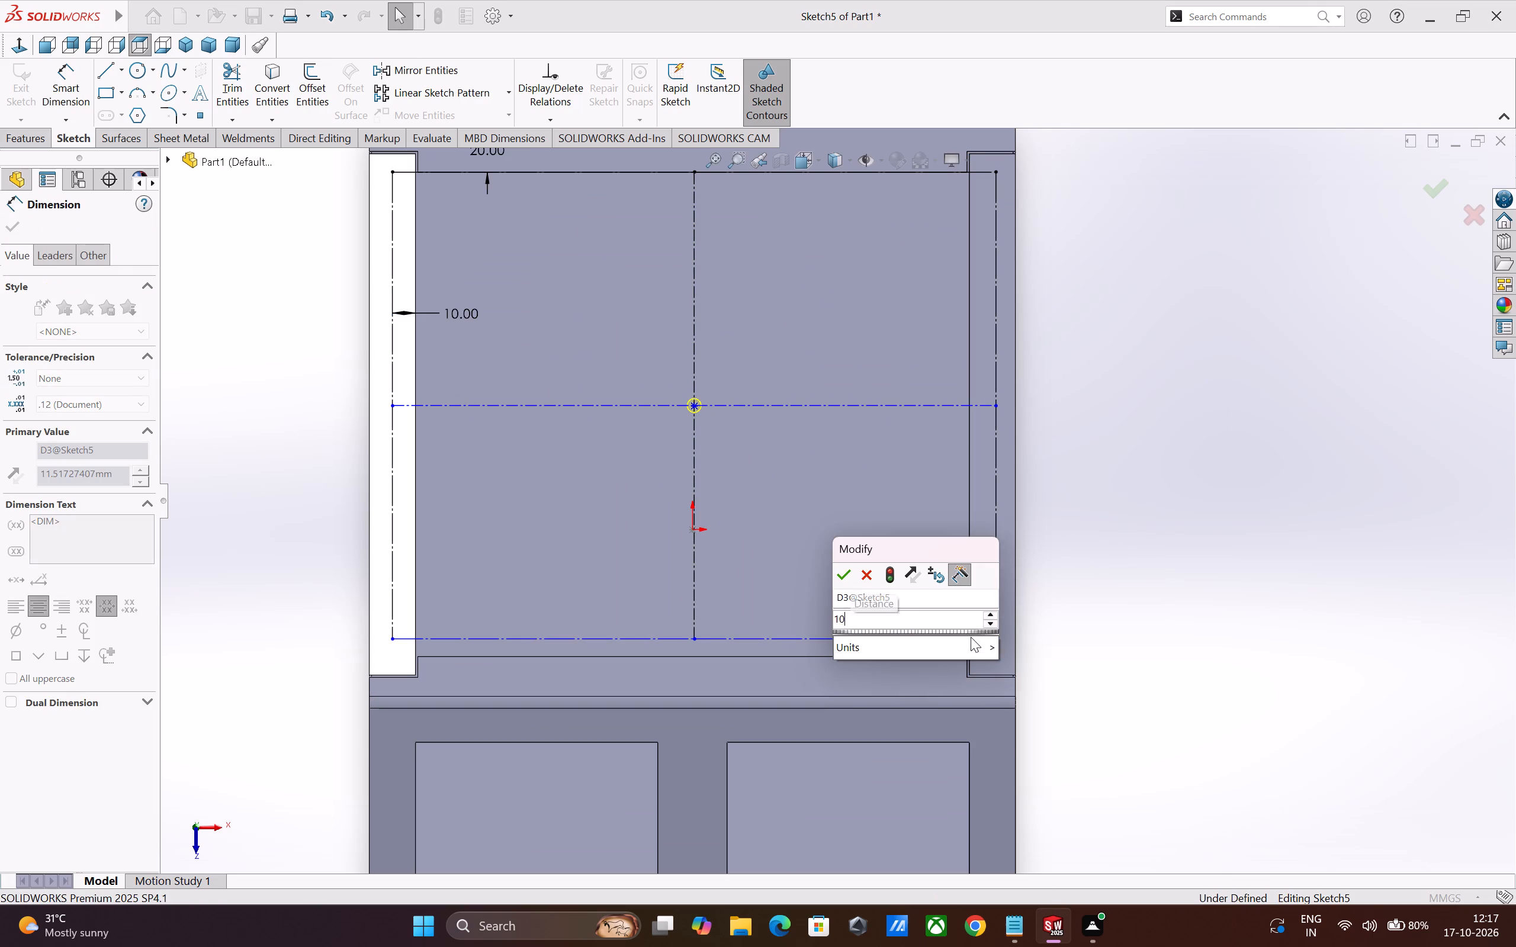
{"action": "key", "text": "Return"}
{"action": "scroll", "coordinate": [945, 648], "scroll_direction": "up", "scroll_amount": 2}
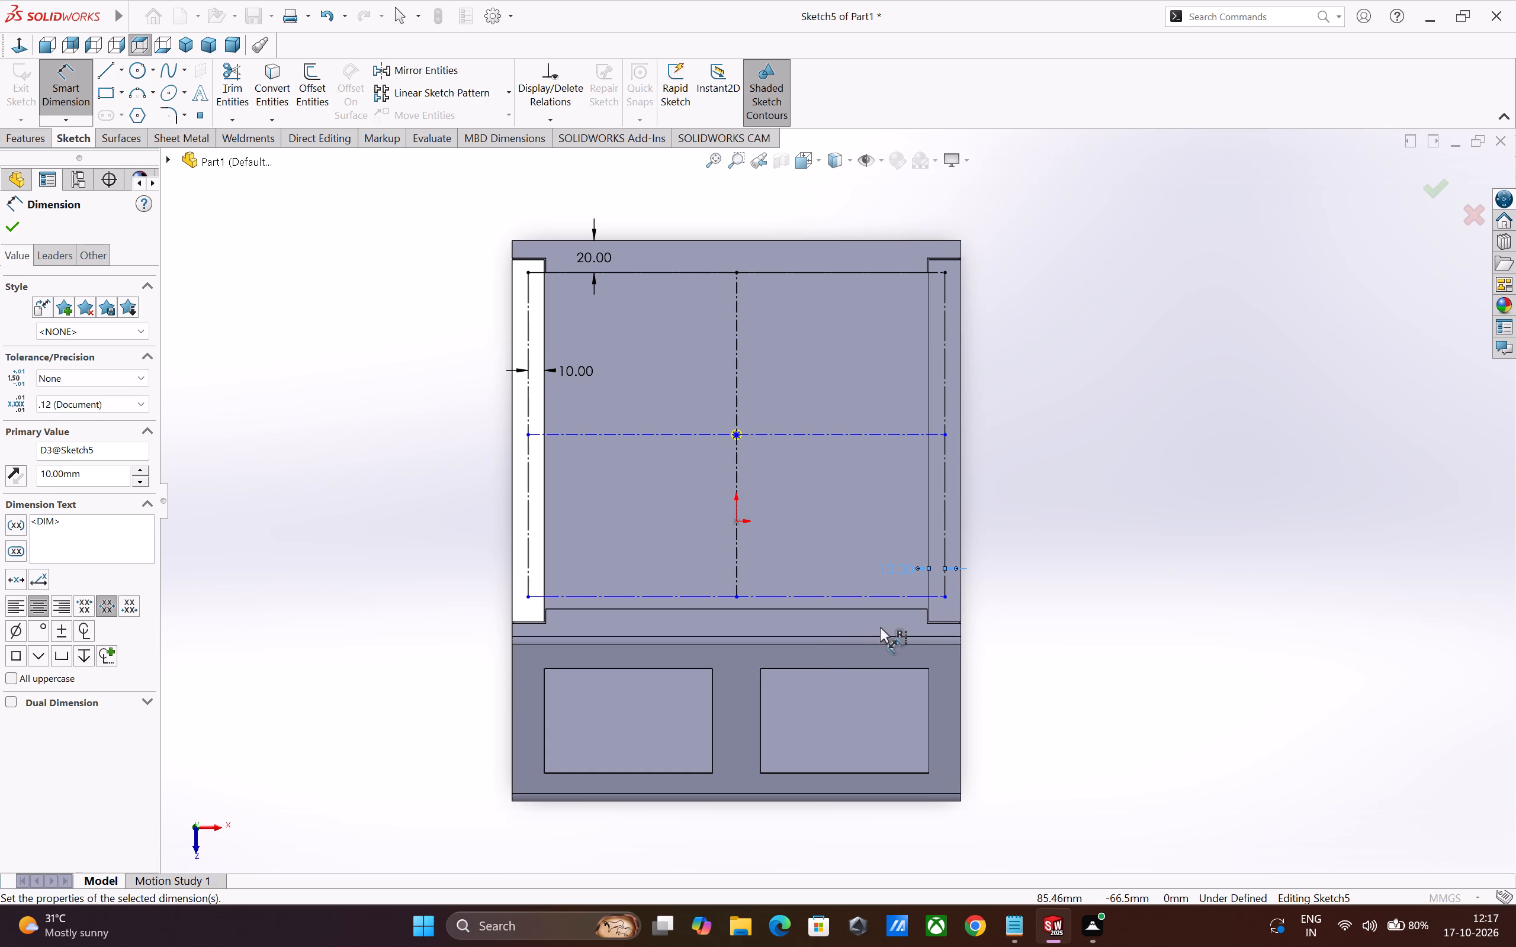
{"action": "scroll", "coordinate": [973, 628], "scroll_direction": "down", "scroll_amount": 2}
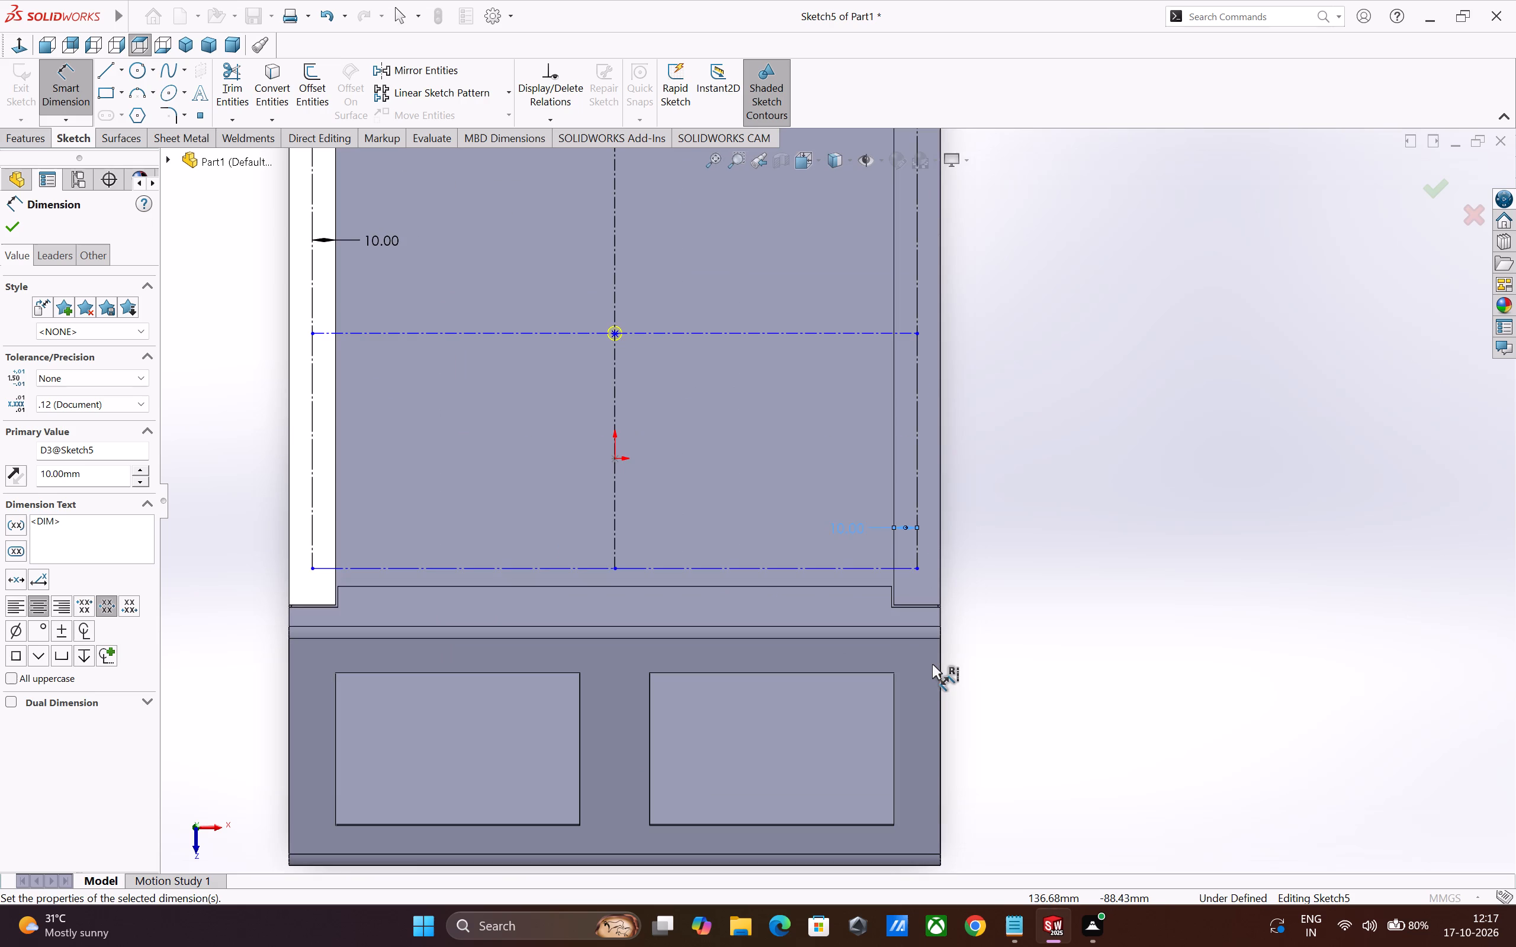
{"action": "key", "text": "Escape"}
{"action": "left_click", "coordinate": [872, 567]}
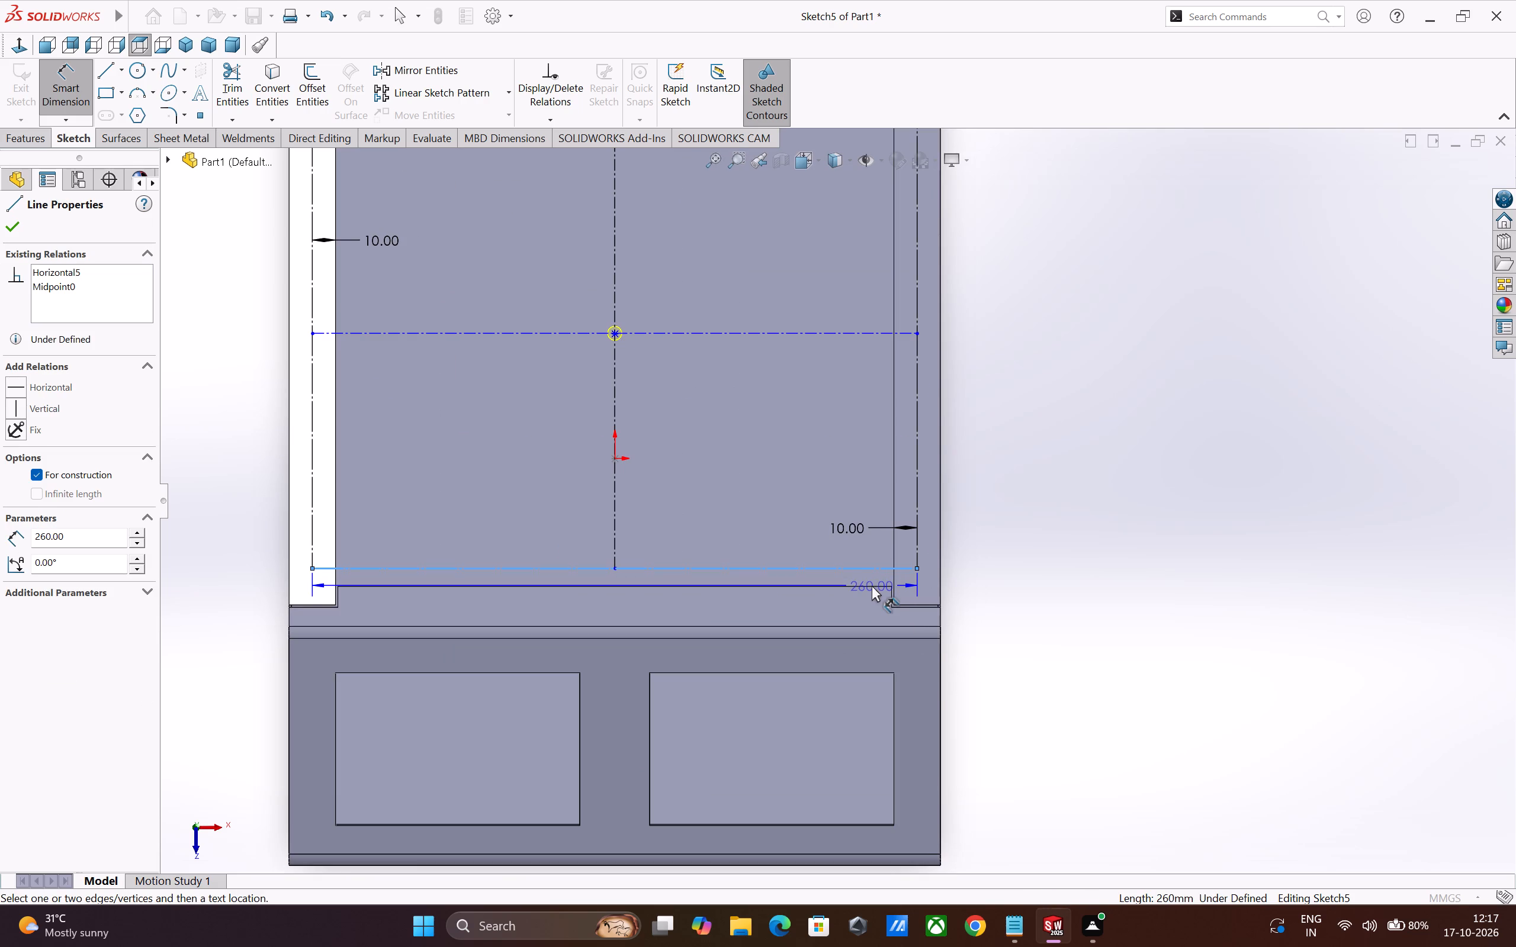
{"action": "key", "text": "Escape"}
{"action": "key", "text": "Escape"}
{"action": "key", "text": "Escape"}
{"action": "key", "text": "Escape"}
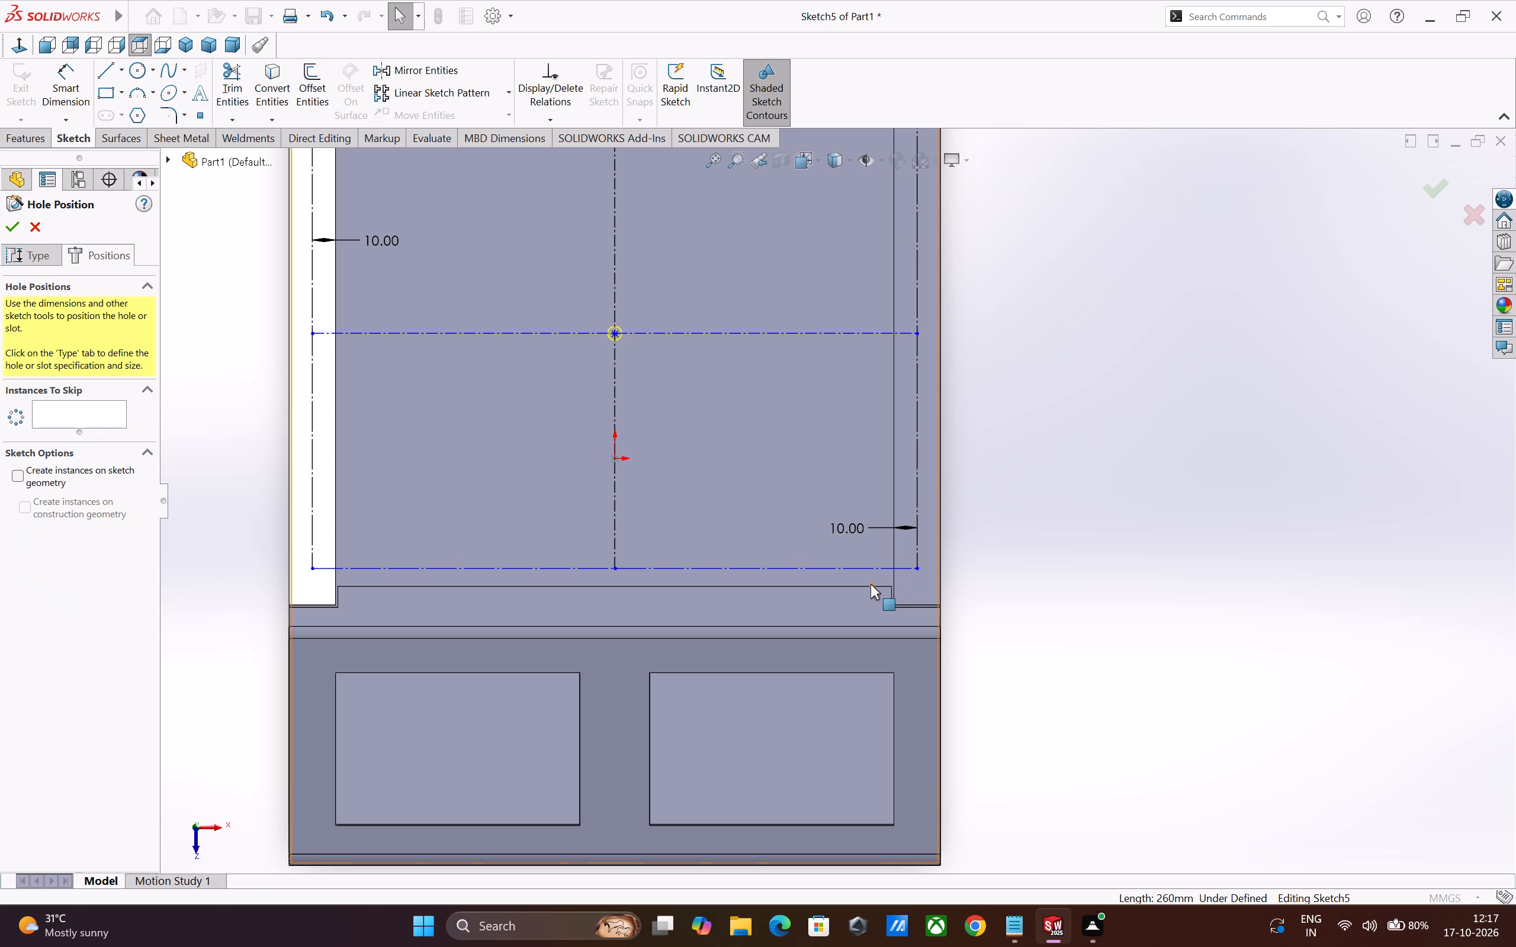
Make the construction rectangle's front line collinear with the front edge of the large top opening.
{"action": "left_click", "coordinate": [844, 567]}
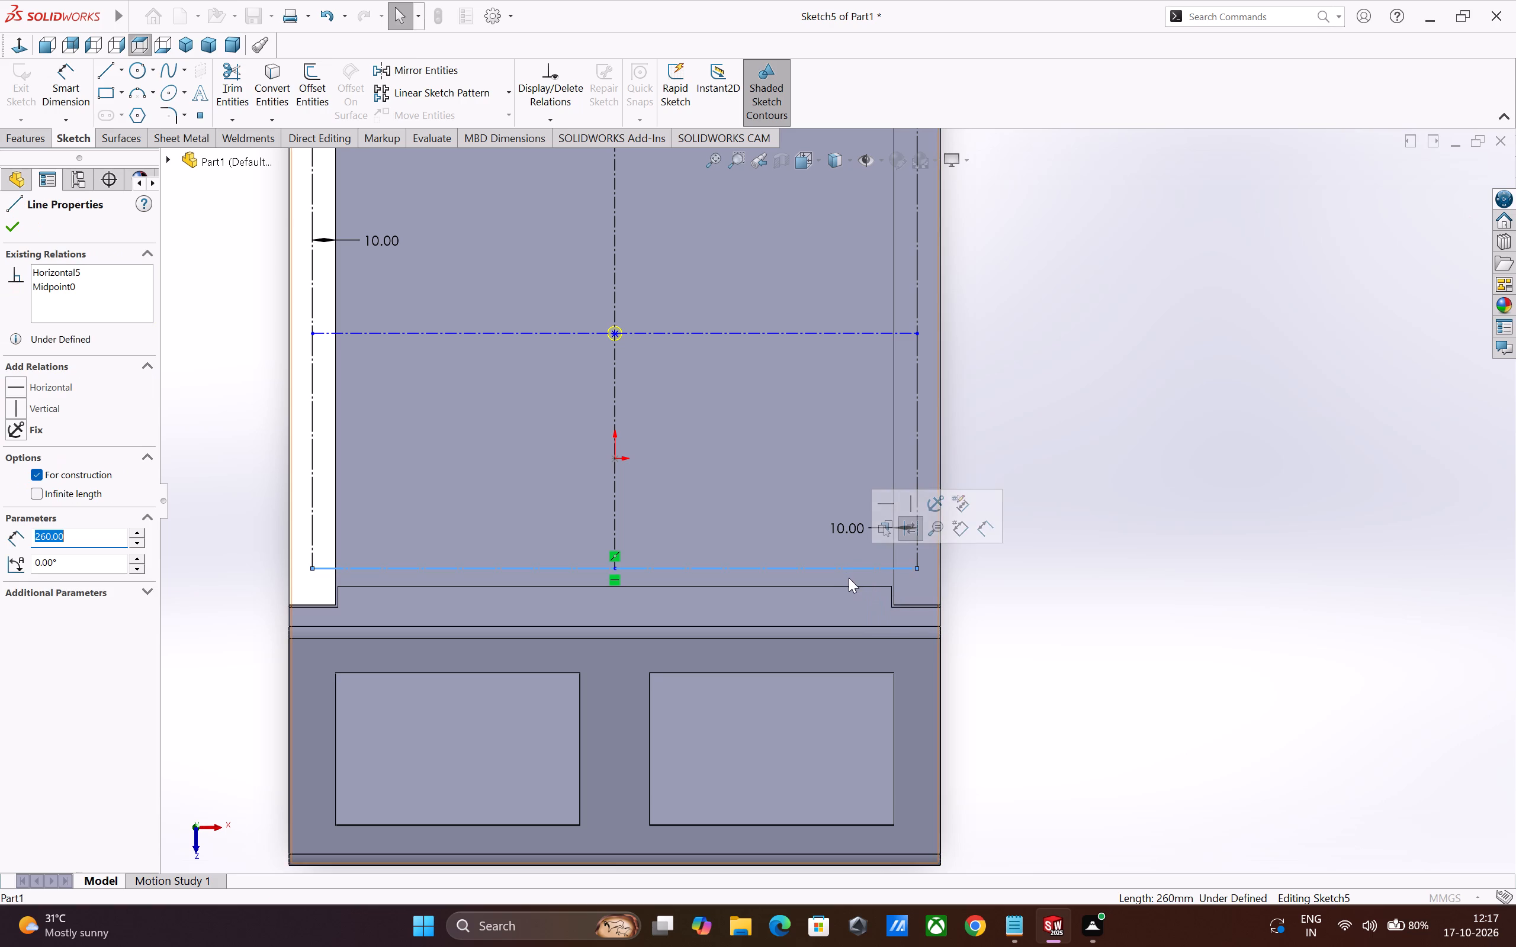
{"action": "left_click", "coordinate": [849, 588], "text": "ctrl"}
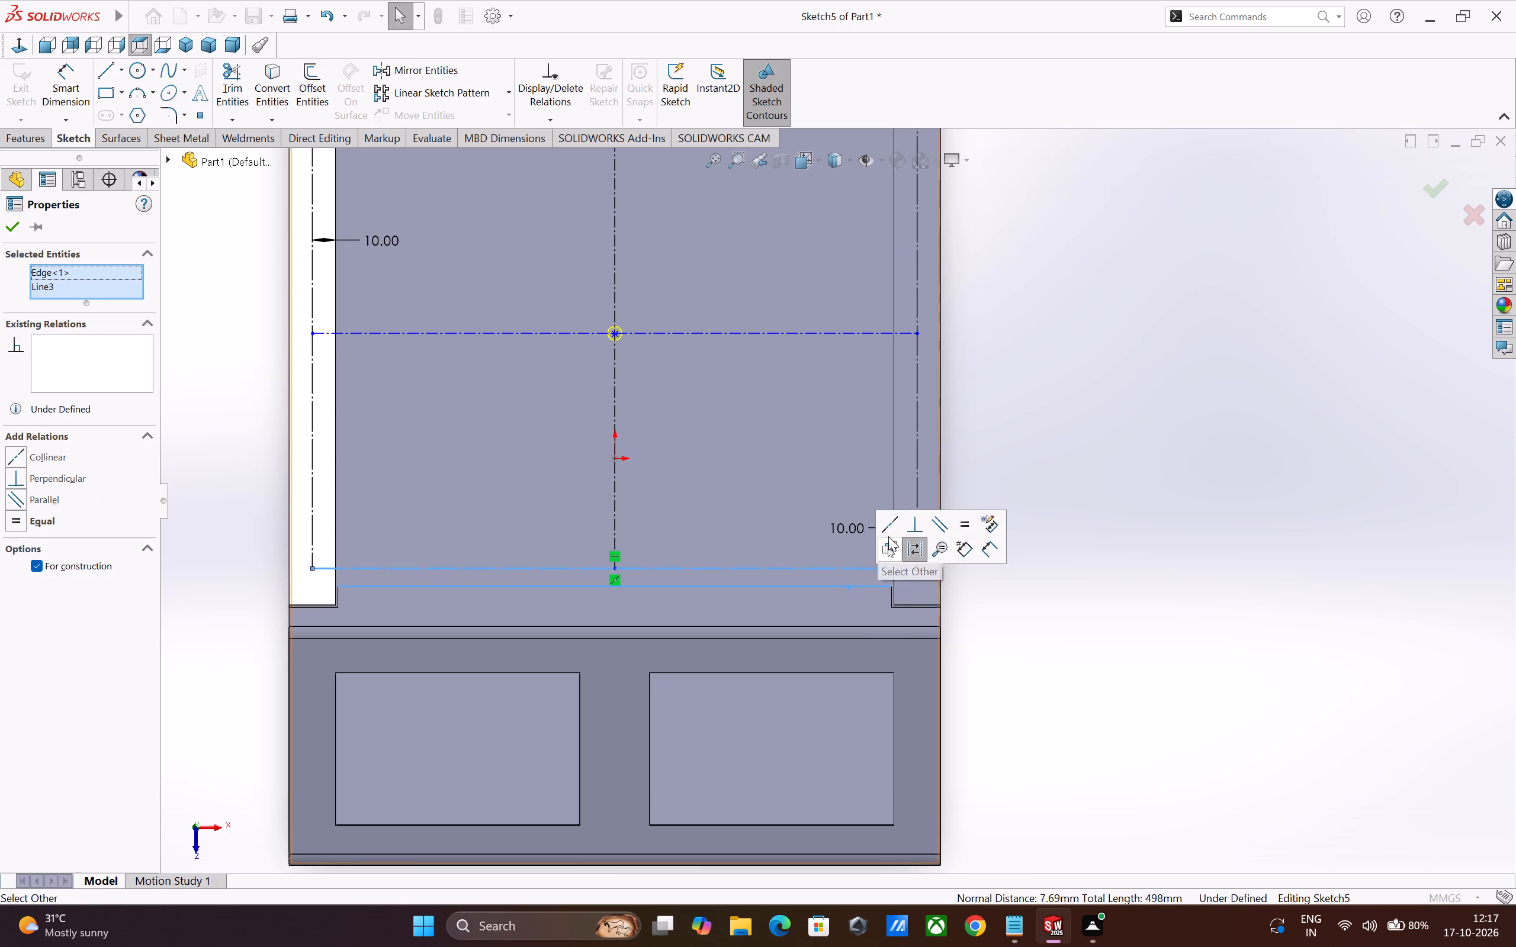
{"action": "left_click", "coordinate": [891, 532]}
{"action": "left_click", "coordinate": [1051, 643]}
{"action": "scroll", "coordinate": [1051, 644], "scroll_direction": "up", "scroll_amount": 6}
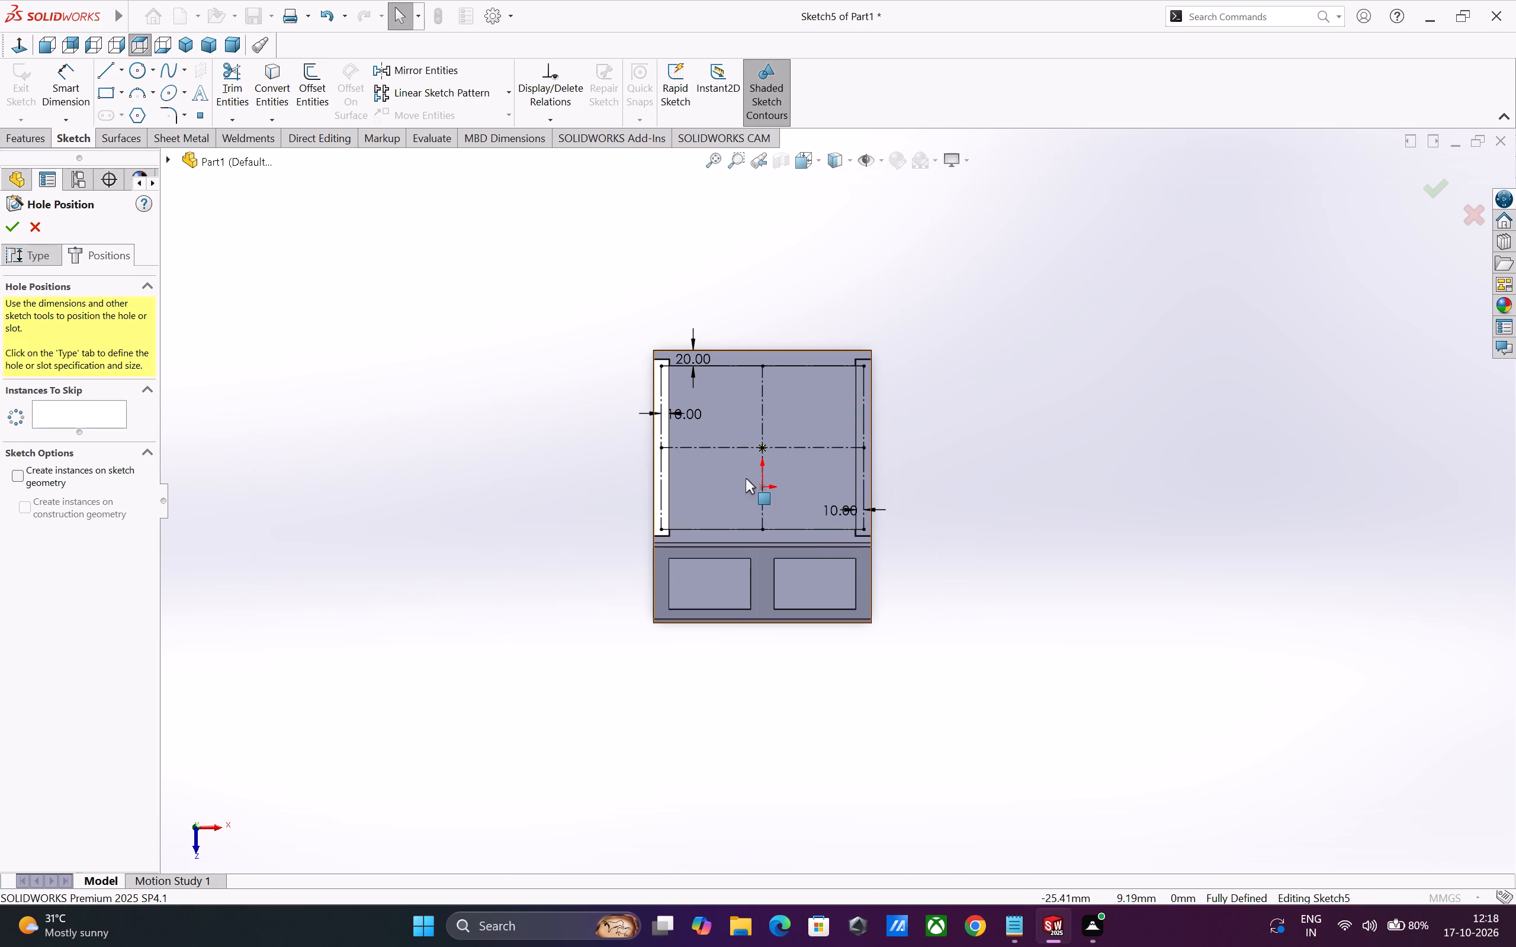
Delete the hole point at the centre of the construction rectangle.
{"action": "scroll", "coordinate": [765, 462], "scroll_direction": "down", "scroll_amount": 9}
{"action": "left_click", "coordinate": [807, 479]}
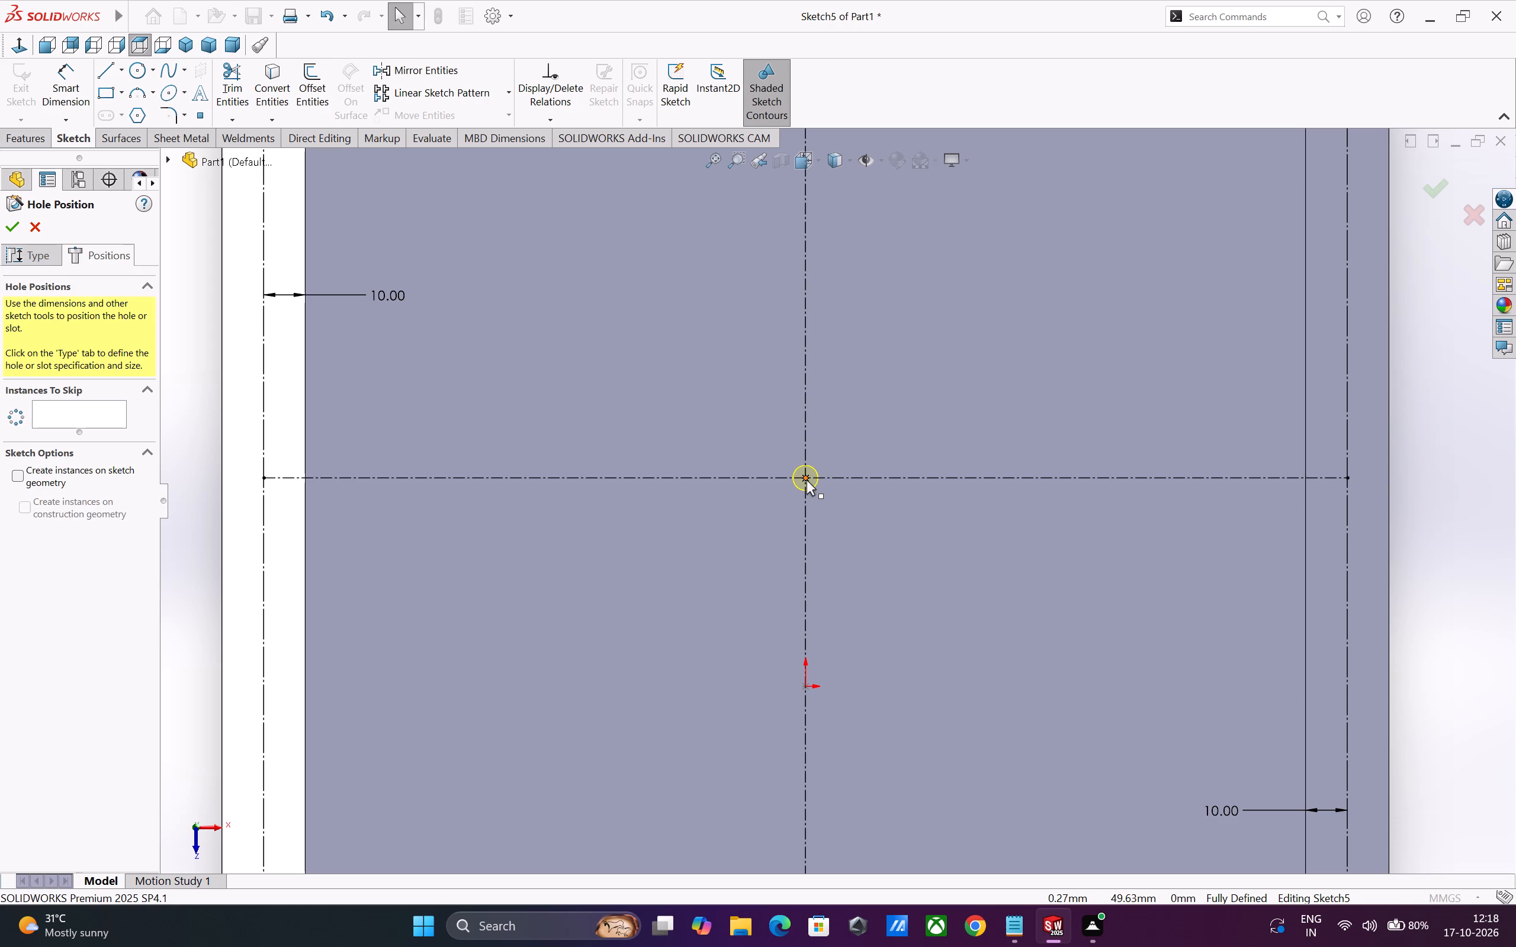
{"action": "key", "text": "Delete"}
{"action": "scroll", "coordinate": [895, 559], "scroll_direction": "up", "scroll_amount": 6}
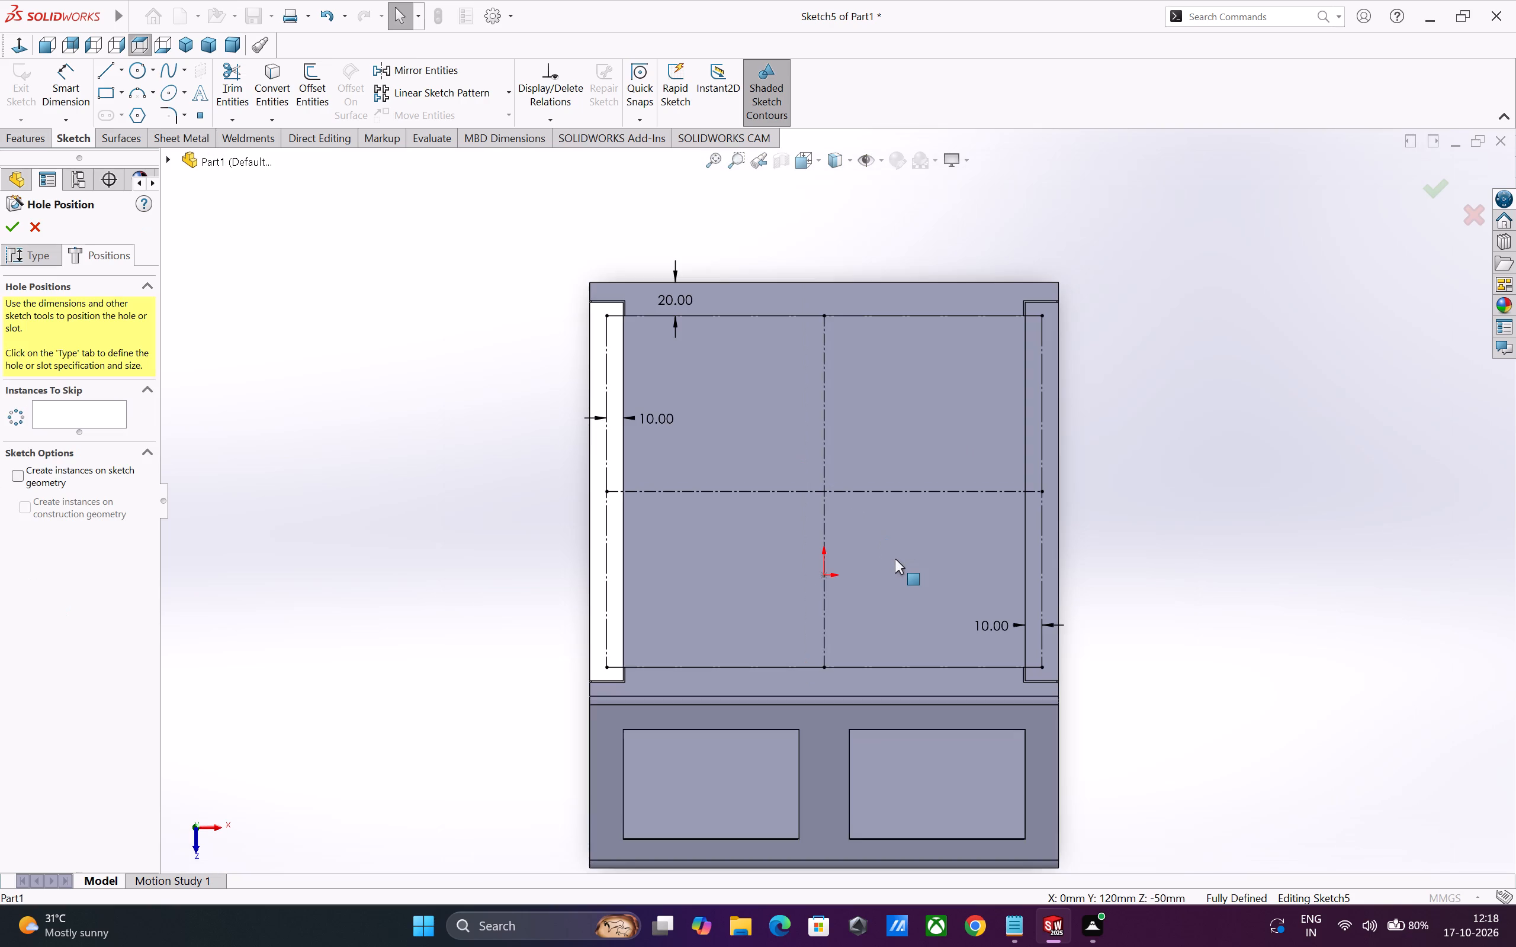
{"action": "scroll", "coordinate": [895, 559], "scroll_direction": "up", "scroll_amount": 6}
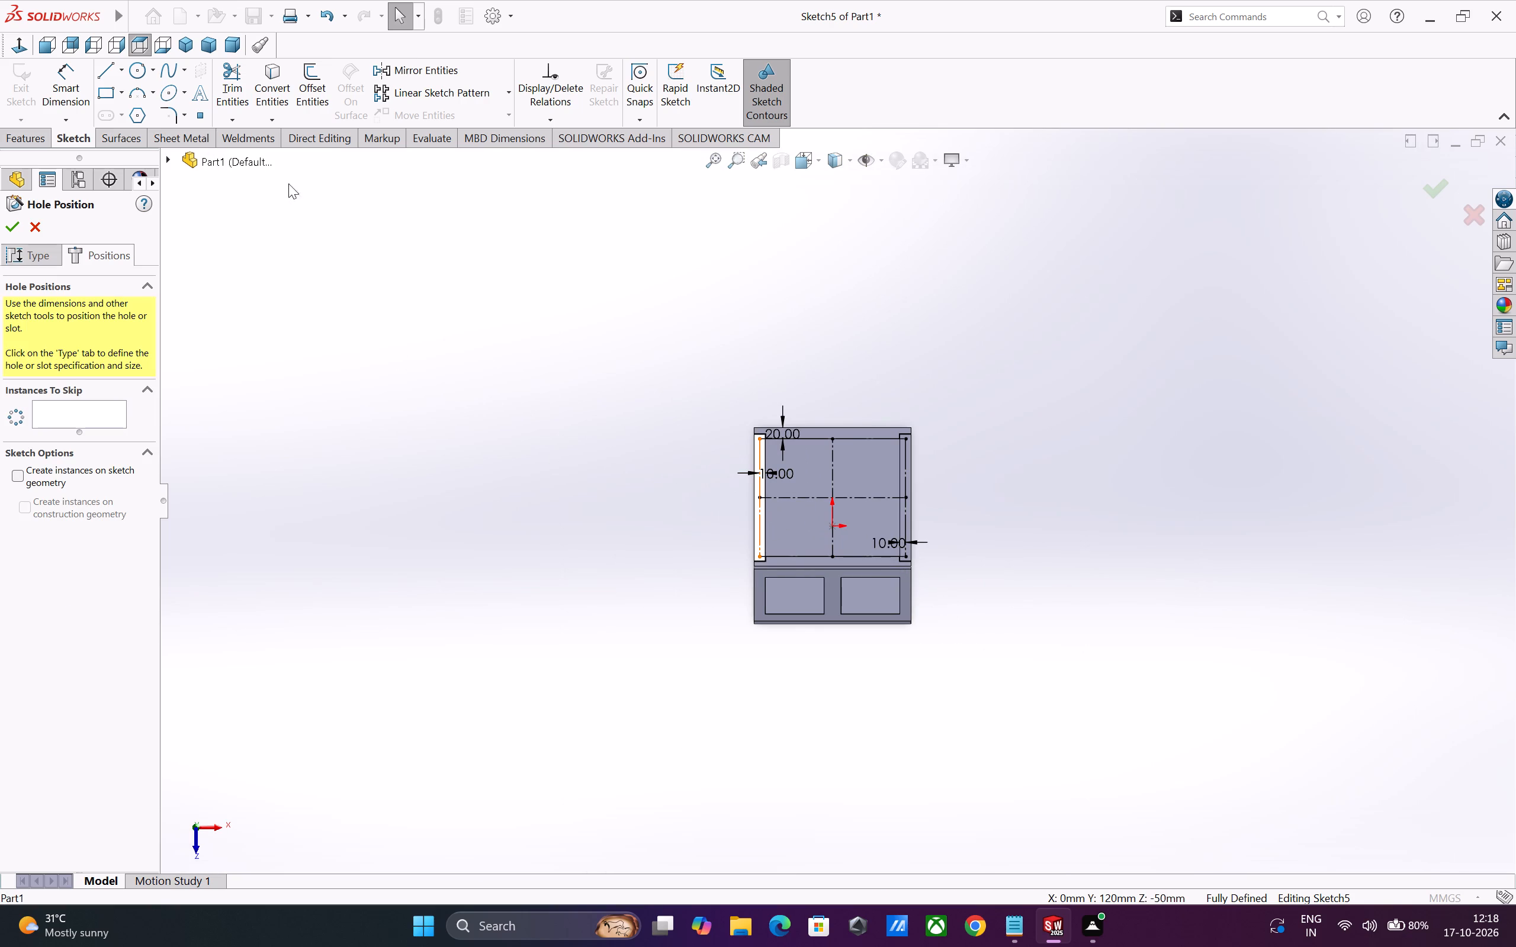
Place hole points at both ends and the midpoint of the construction rectangle's left line.
{"action": "left_click", "coordinate": [200, 120]}
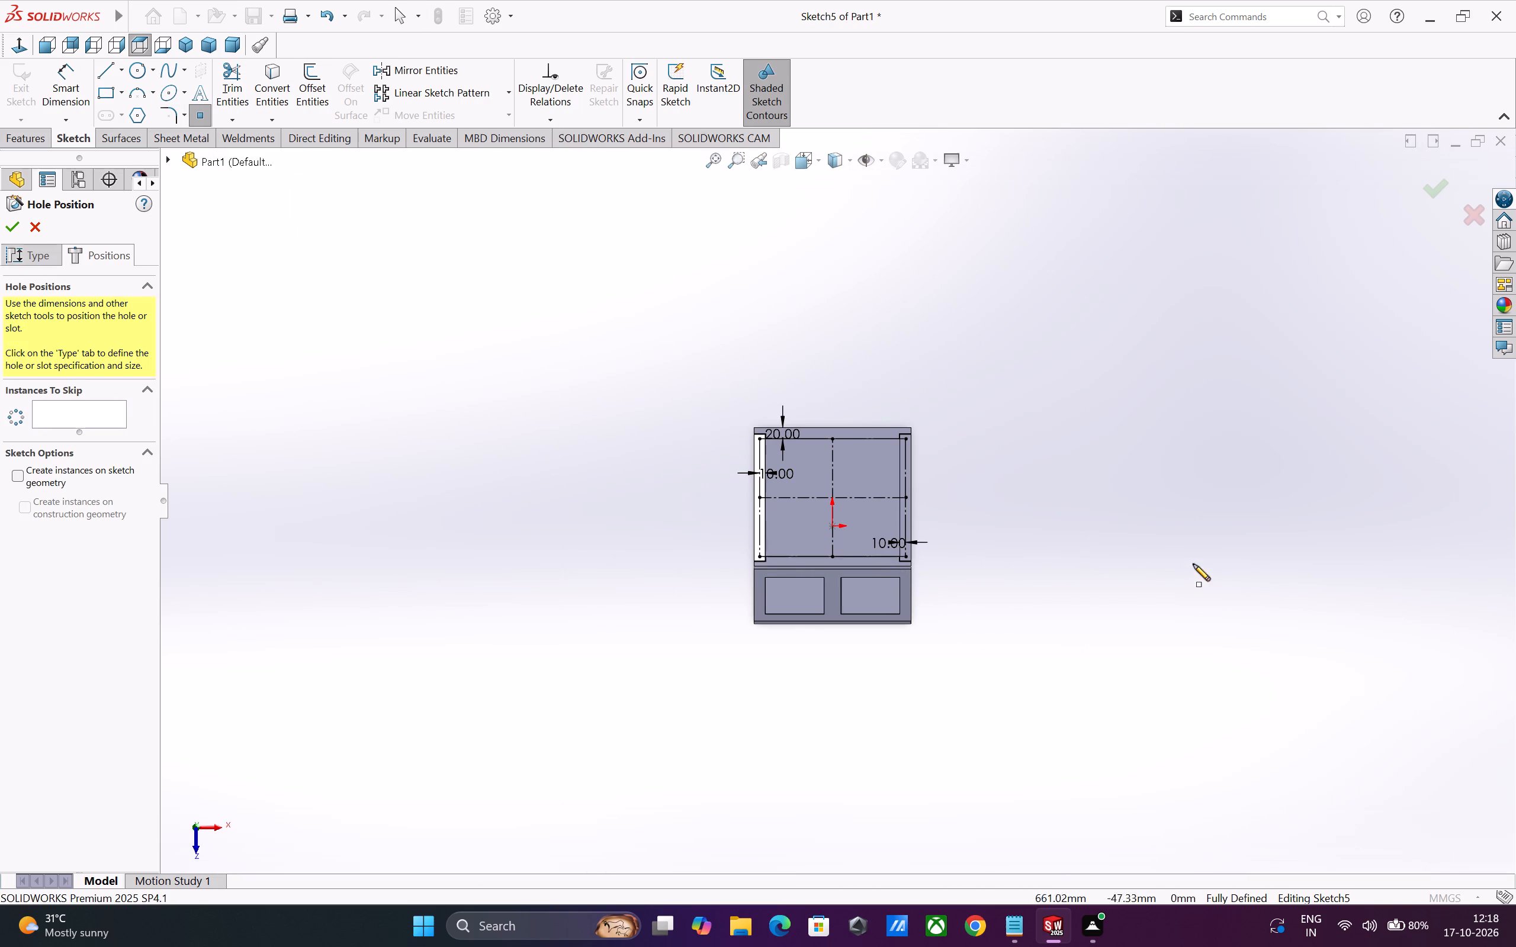
{"action": "scroll", "coordinate": [1191, 592], "scroll_direction": "up", "scroll_amount": 2}
{"action": "scroll", "coordinate": [958, 532], "scroll_direction": "up", "scroll_amount": 2}
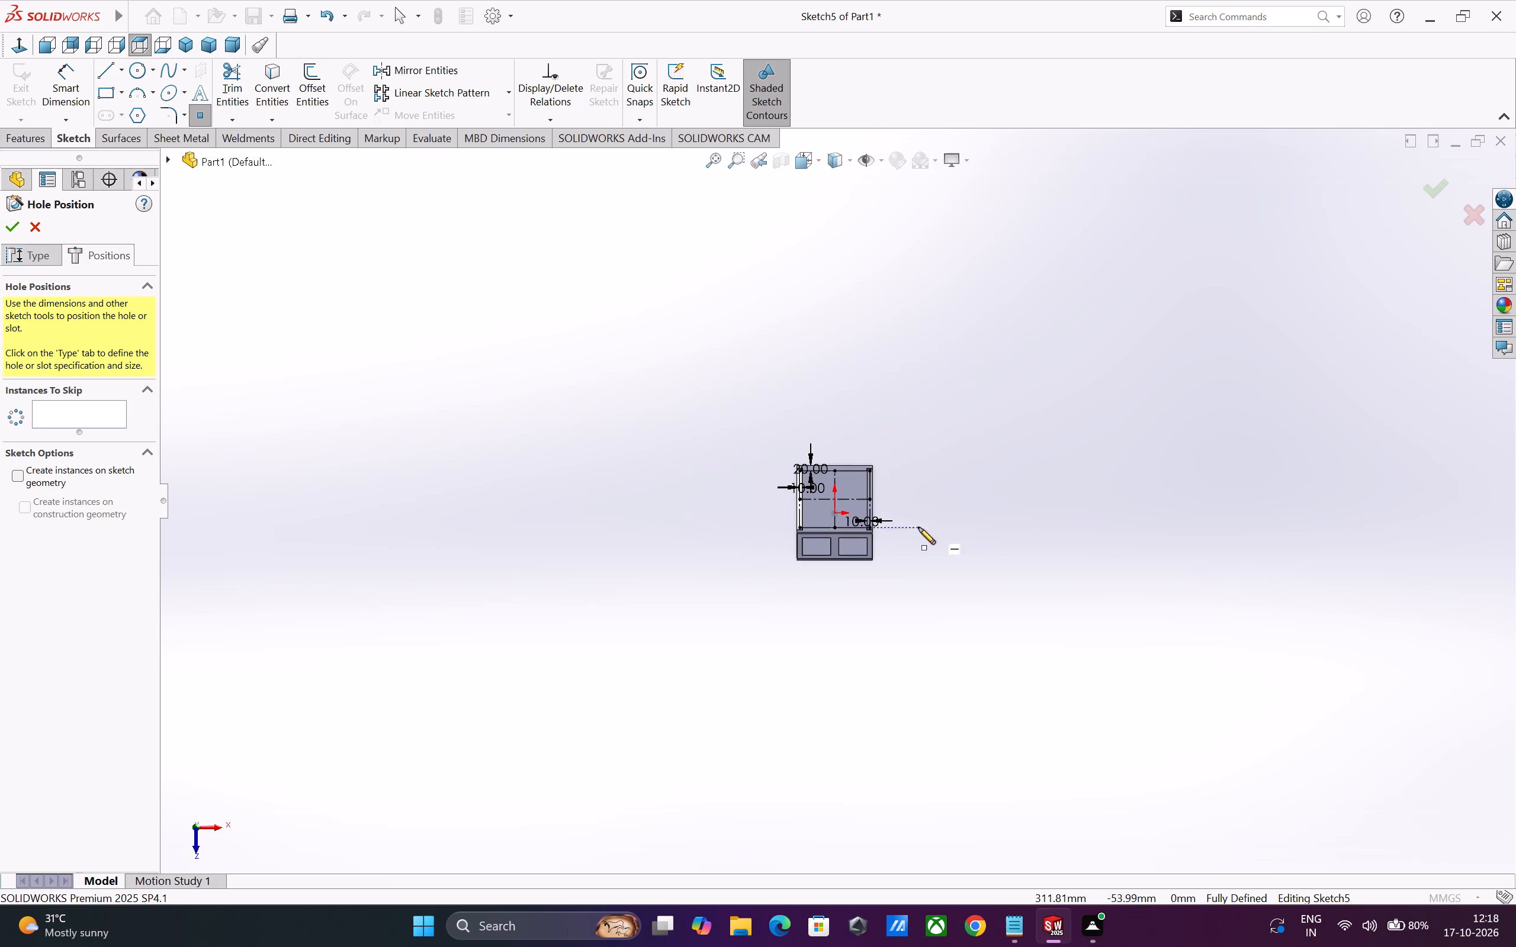
{"action": "scroll", "coordinate": [1206, 651], "scroll_direction": "up", "scroll_amount": 3}
{"action": "scroll", "coordinate": [881, 461], "scroll_direction": "down", "scroll_amount": 3}
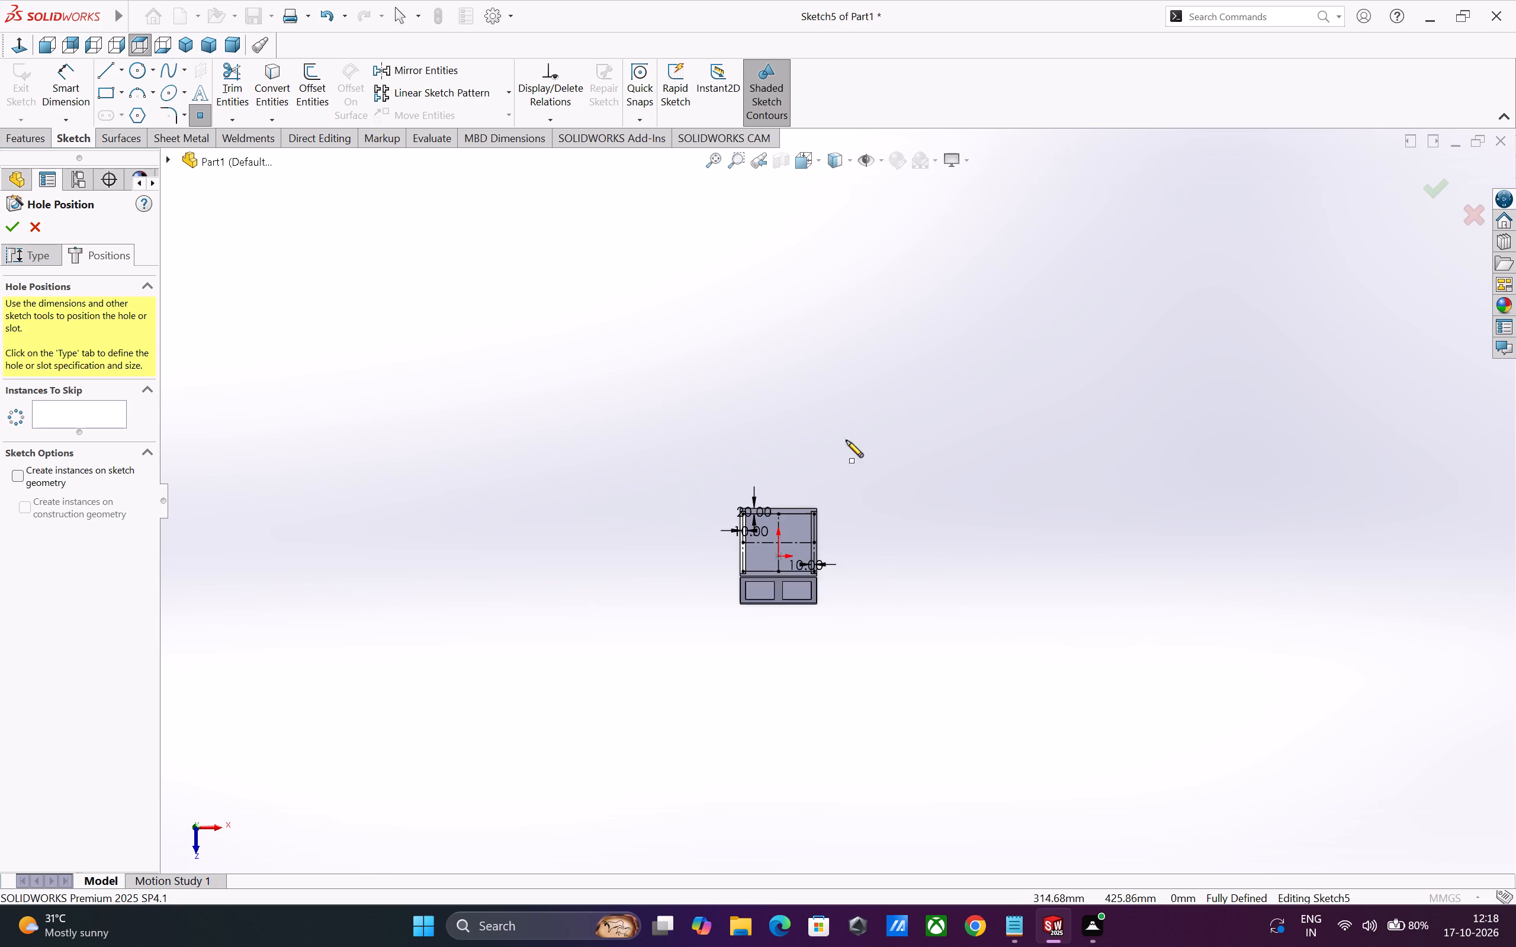
{"action": "scroll", "coordinate": [846, 440], "scroll_direction": "down", "scroll_amount": 9}
{"action": "scroll", "coordinate": [787, 476], "scroll_direction": "down", "scroll_amount": 2}
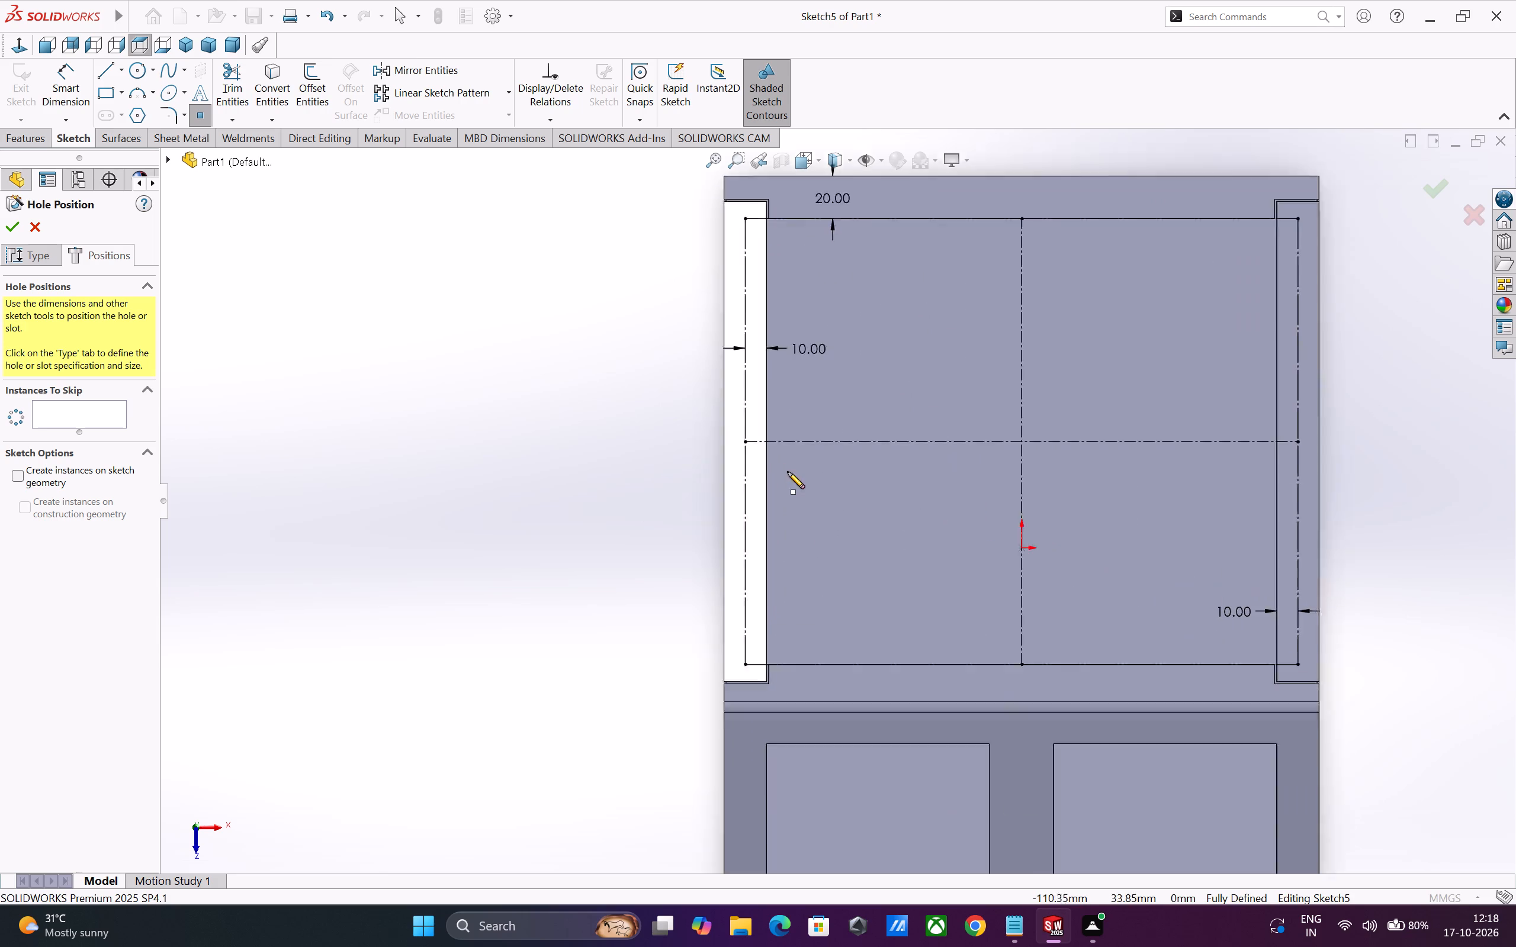
{"action": "scroll", "coordinate": [788, 472], "scroll_direction": "down", "scroll_amount": 1}
{"action": "scroll", "coordinate": [787, 468], "scroll_direction": "up", "scroll_amount": 3}
{"action": "scroll", "coordinate": [771, 339], "scroll_direction": "down", "scroll_amount": 5}
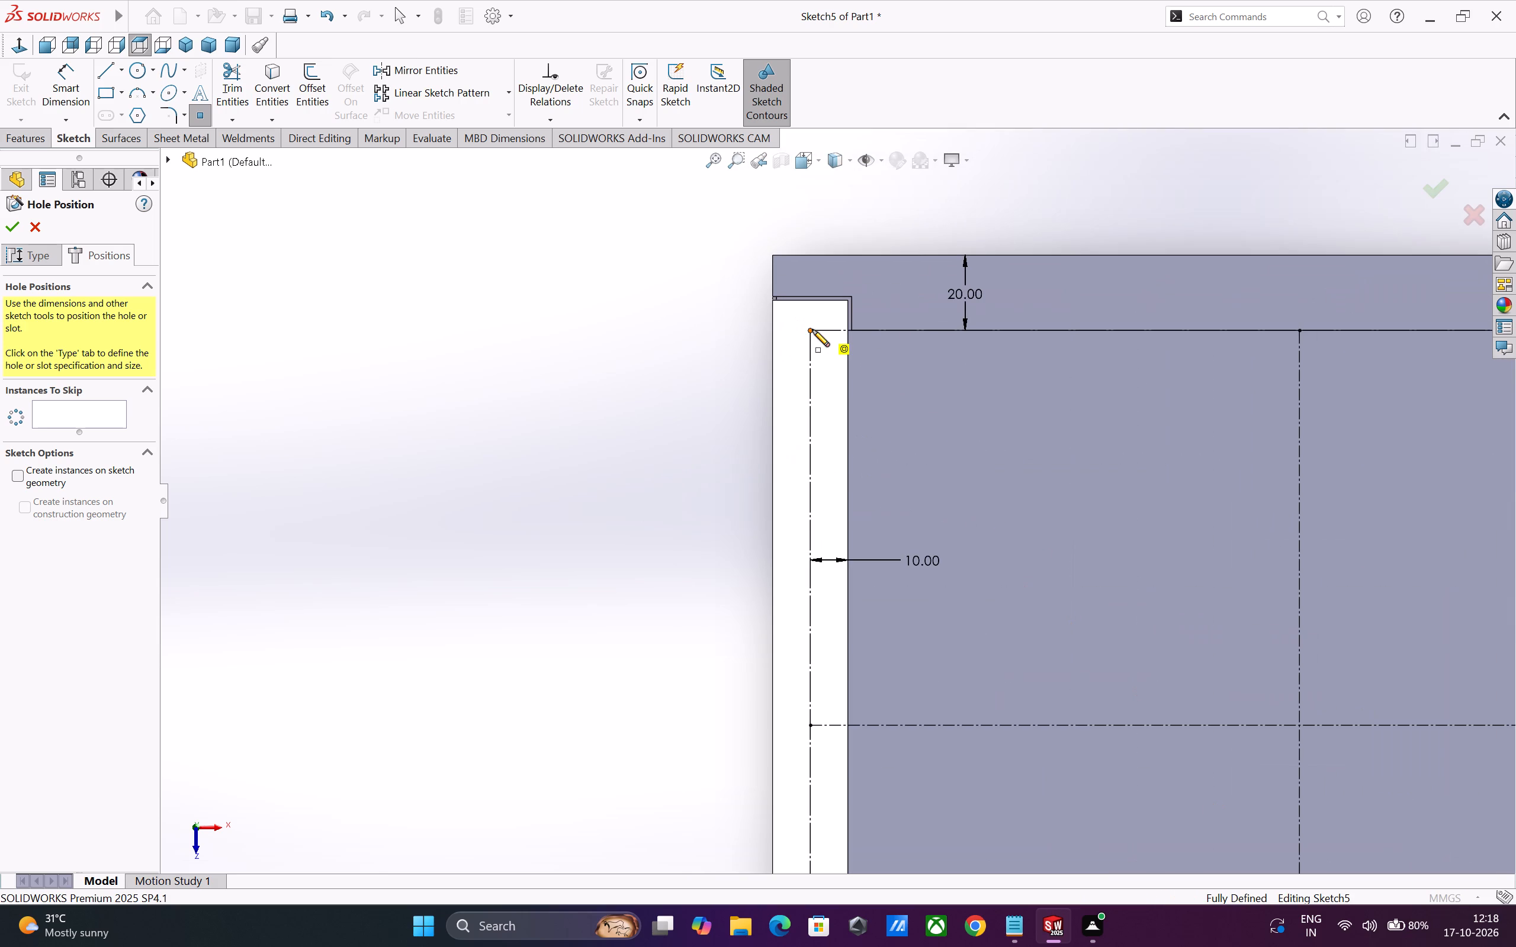
{"action": "left_click", "coordinate": [812, 330]}
{"action": "scroll", "coordinate": [822, 345], "scroll_direction": "up", "scroll_amount": 6}
{"action": "scroll", "coordinate": [860, 398], "scroll_direction": "up", "scroll_amount": 4}
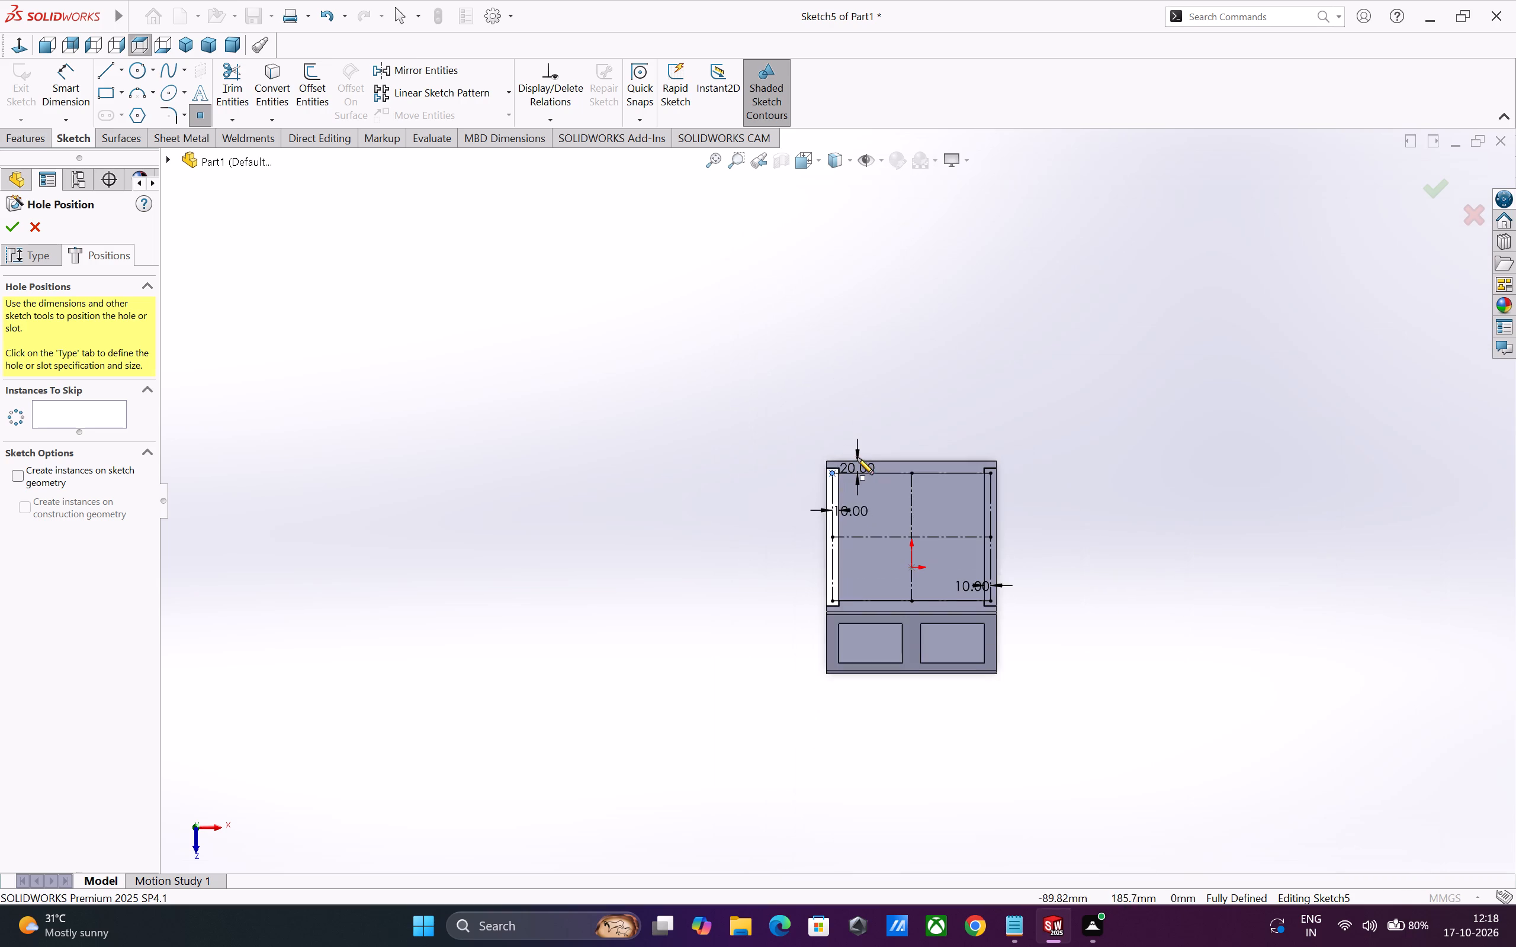
{"action": "scroll", "coordinate": [847, 511], "scroll_direction": "down", "scroll_amount": 1}
{"action": "scroll", "coordinate": [847, 518], "scroll_direction": "up", "scroll_amount": 6}
{"action": "scroll", "coordinate": [837, 539], "scroll_direction": "down", "scroll_amount": 2}
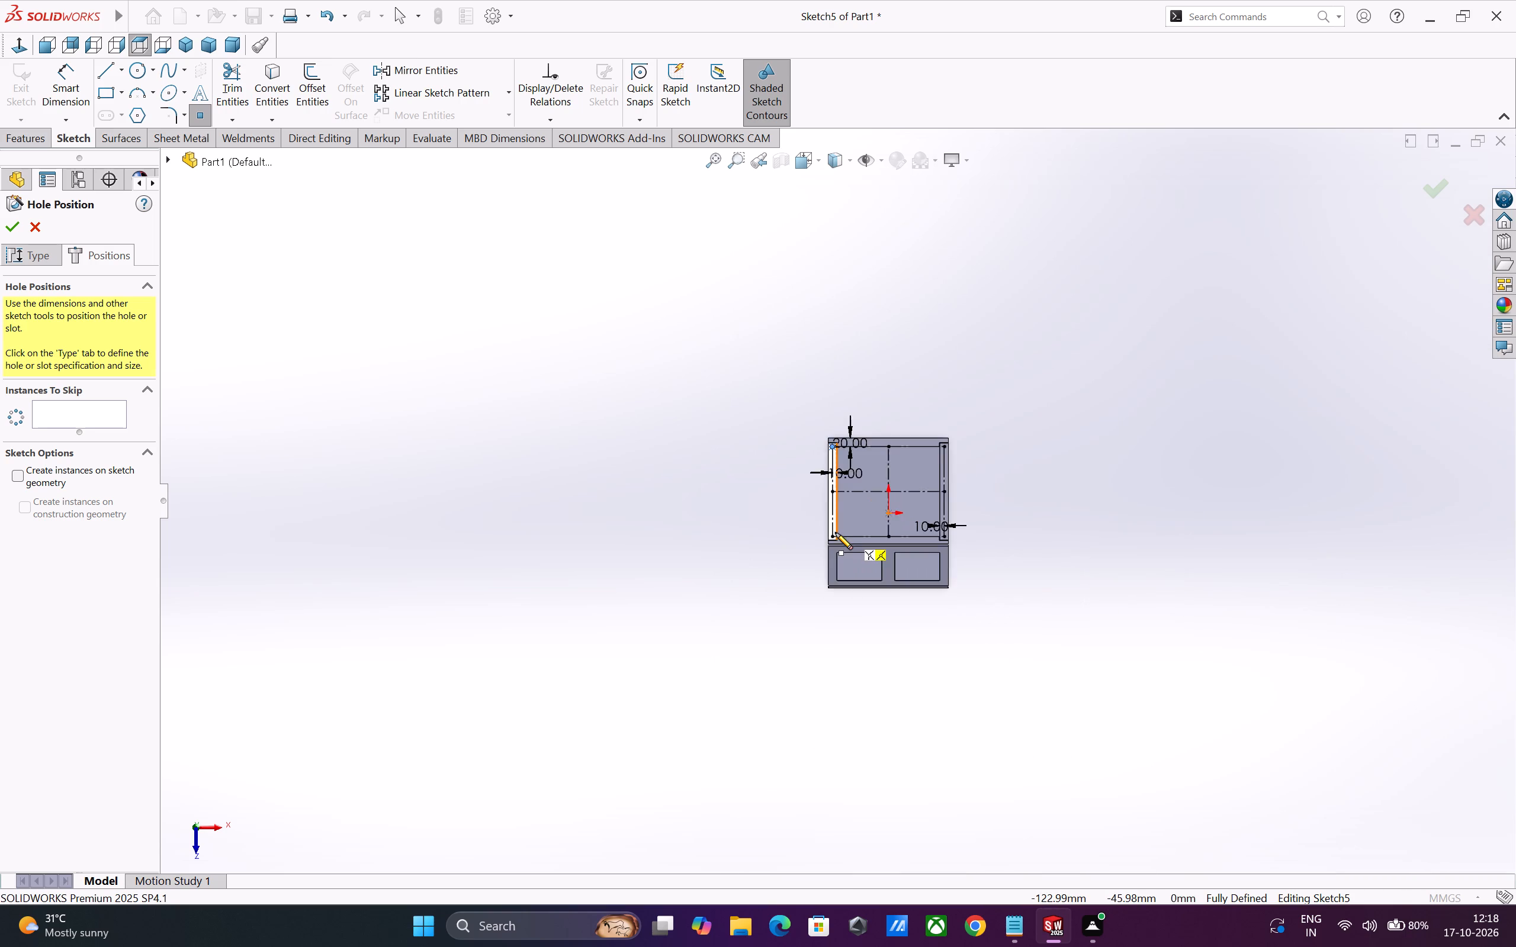
{"action": "scroll", "coordinate": [836, 533], "scroll_direction": "down", "scroll_amount": 6}
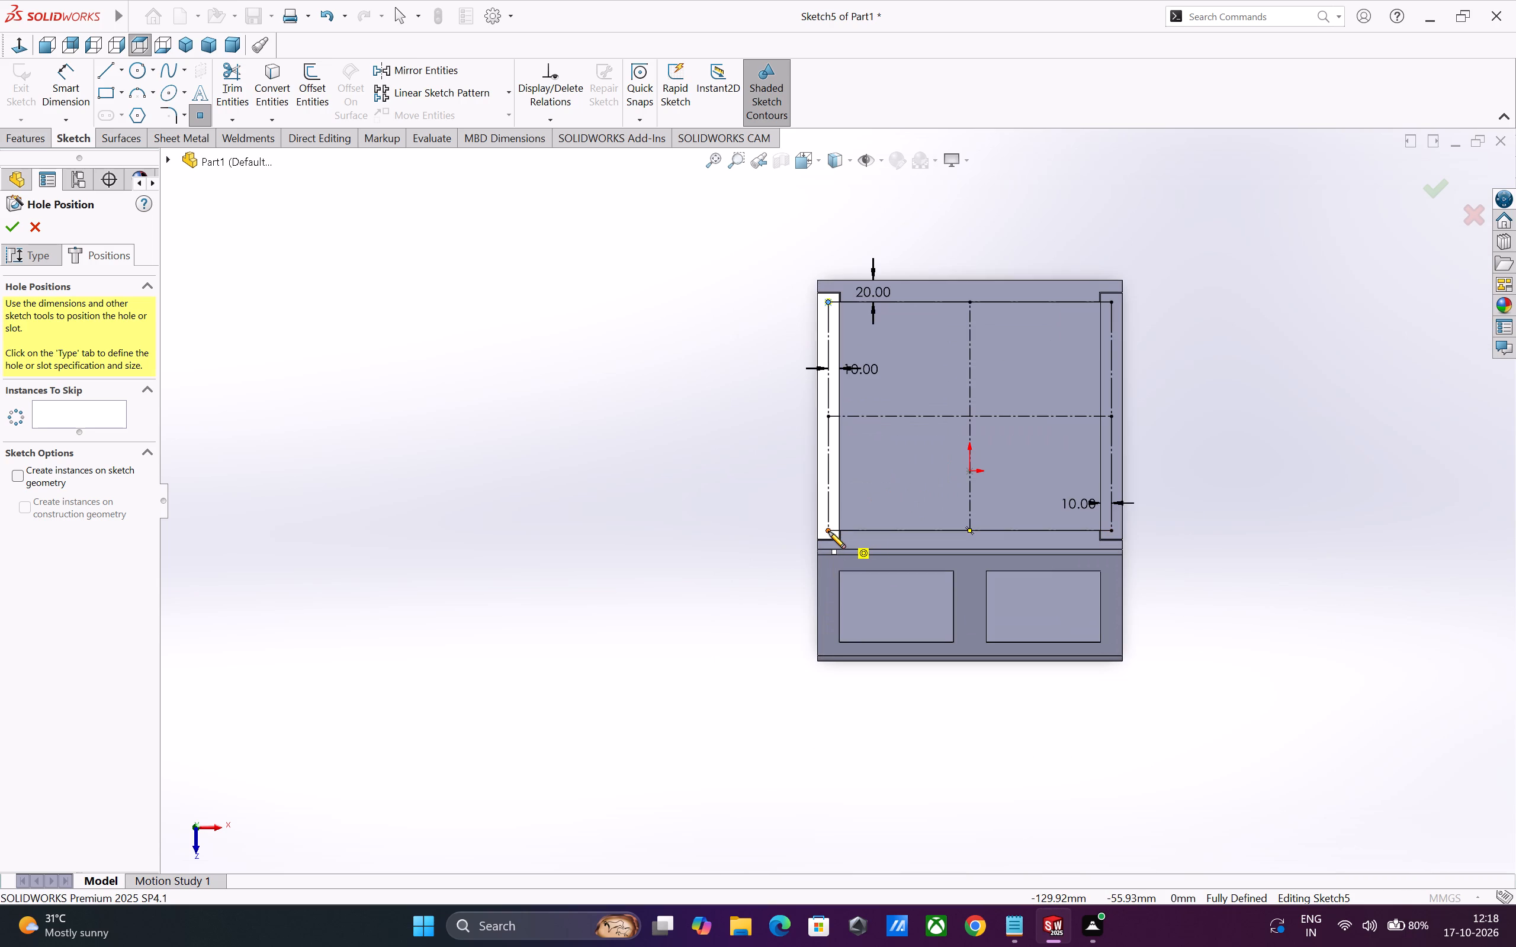
{"action": "left_click", "coordinate": [828, 532]}
{"action": "left_click", "coordinate": [828, 417]}
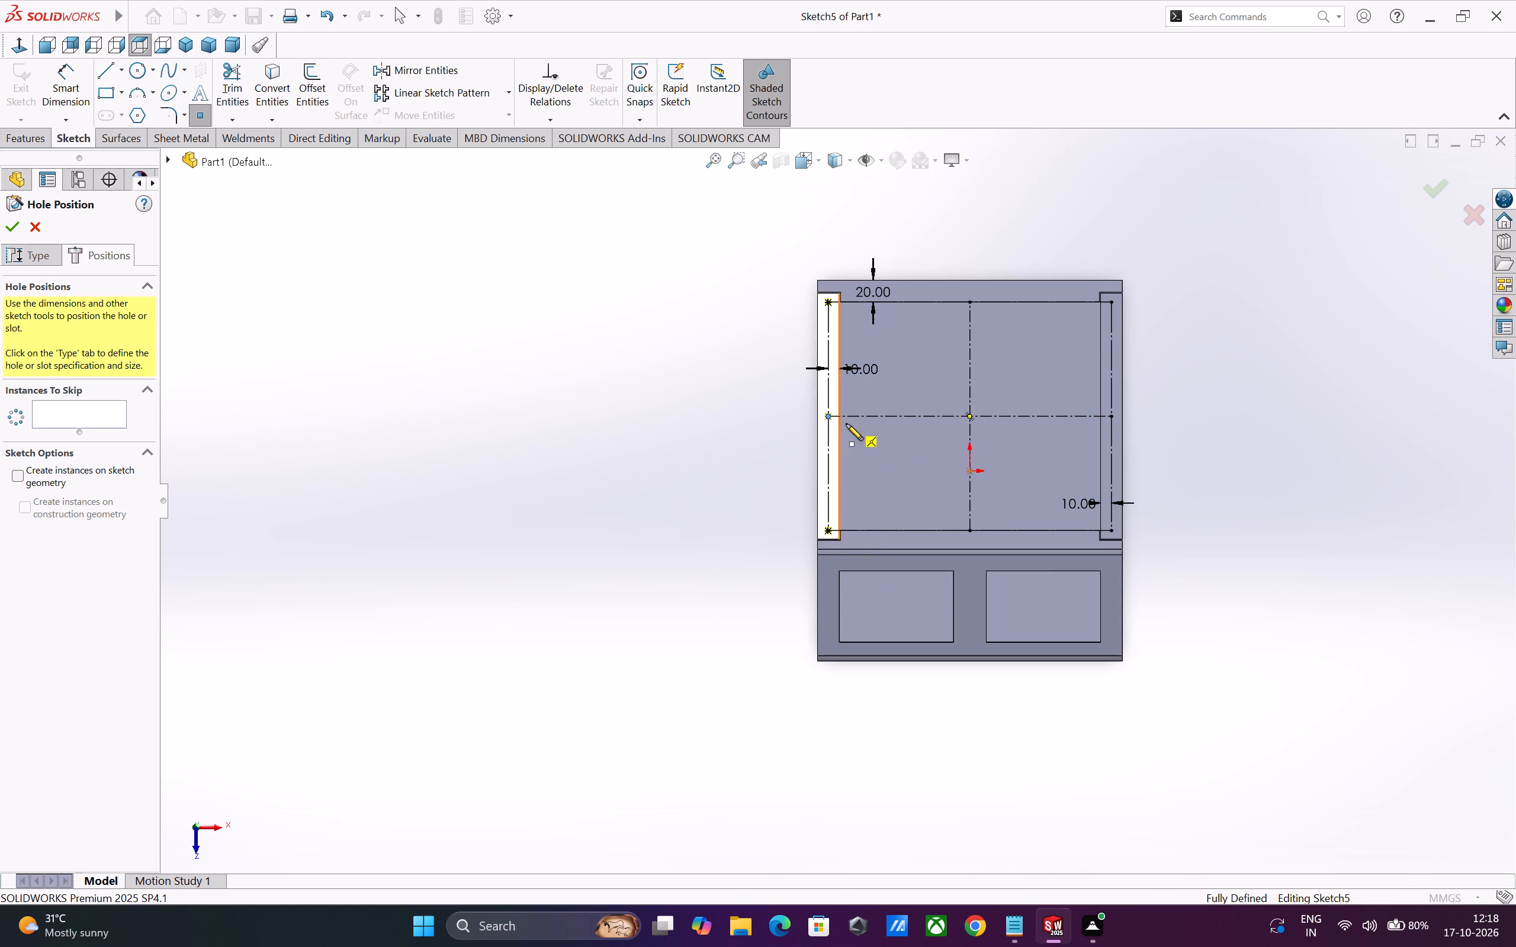
Place hole points at both ends and the midpoint of the rectangle's right line and finish the 6 mm hole feature.
{"action": "left_click", "coordinate": [1113, 532]}
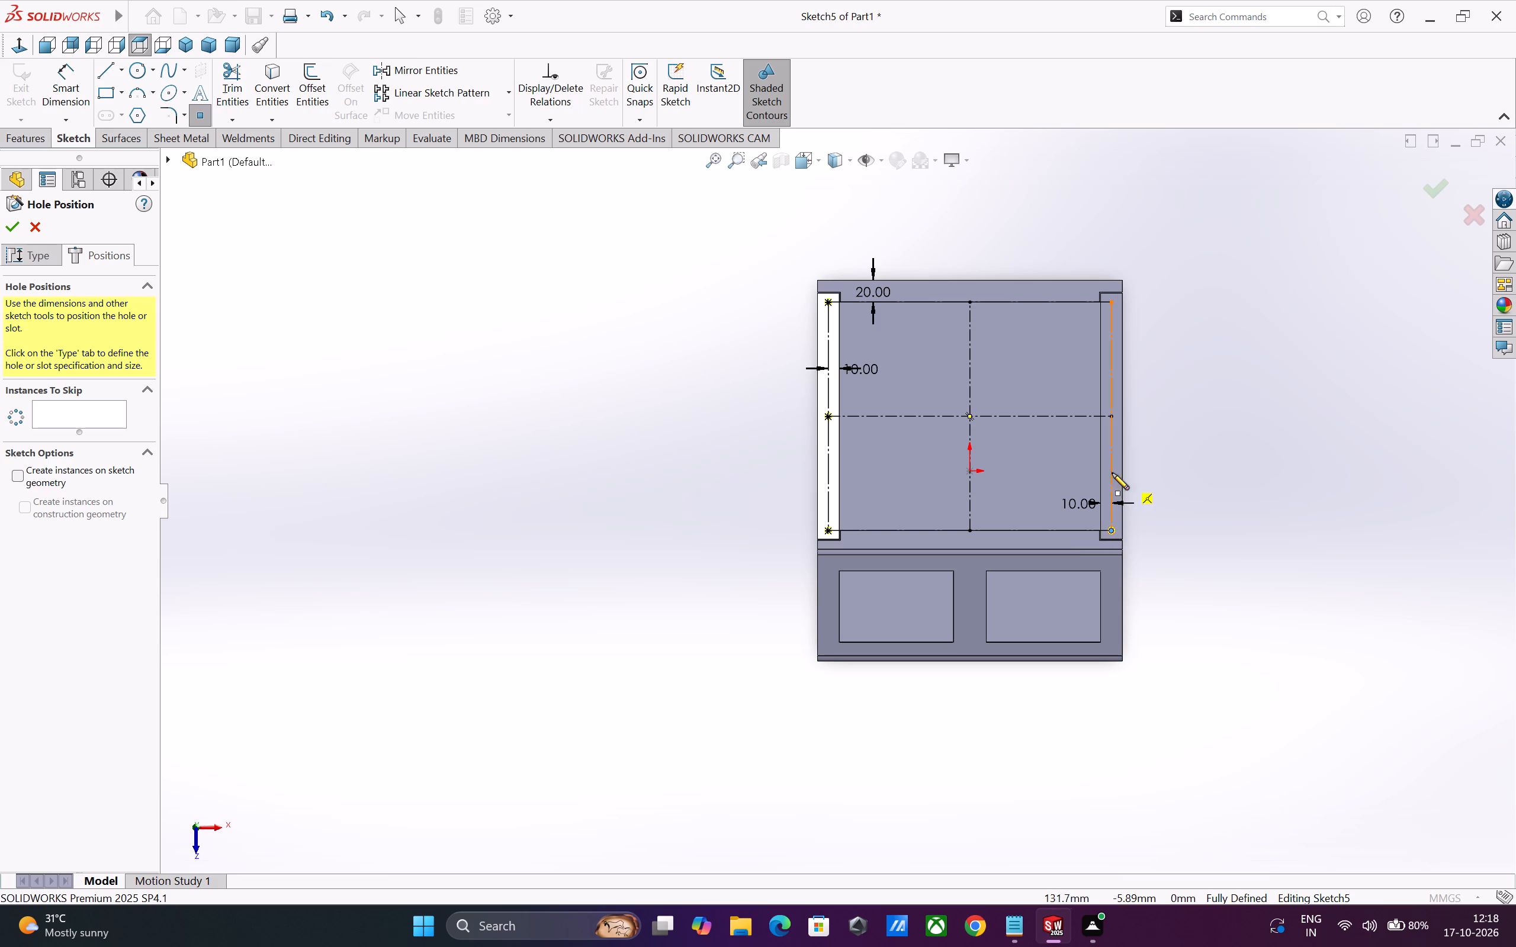
{"action": "left_click", "coordinate": [1113, 417]}
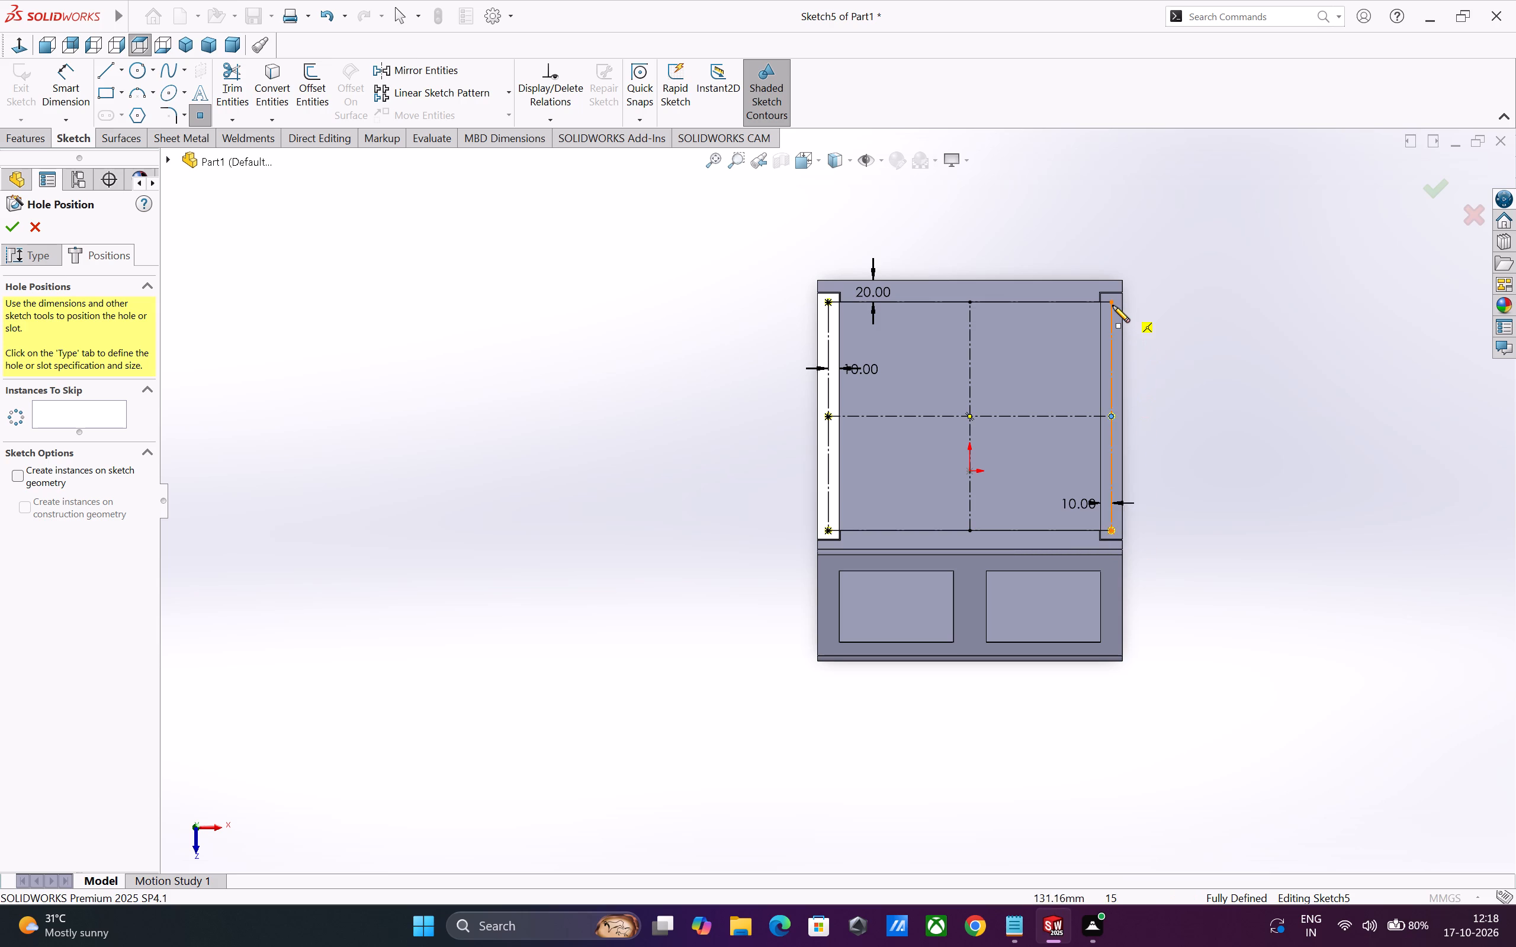
{"action": "left_click", "coordinate": [1113, 305]}
{"action": "scroll", "coordinate": [1115, 551], "scroll_direction": "up", "scroll_amount": 3}
{"action": "scroll", "coordinate": [995, 532], "scroll_direction": "down", "scroll_amount": 2}
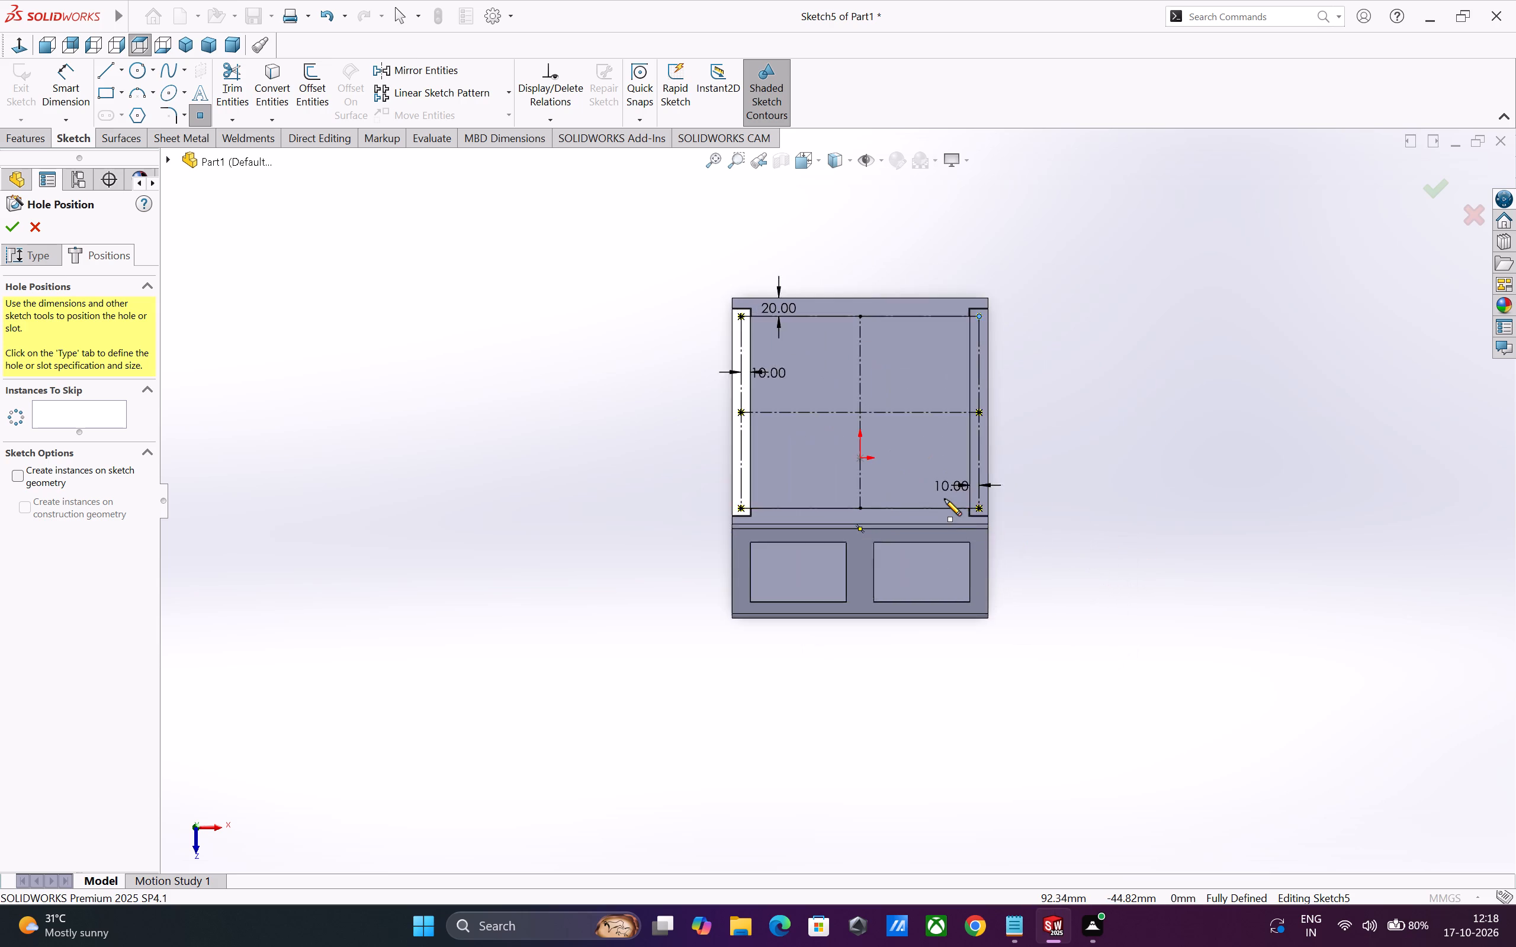
{"action": "scroll", "coordinate": [945, 499], "scroll_direction": "down", "scroll_amount": 5}
{"action": "scroll", "coordinate": [1002, 572], "scroll_direction": "up", "scroll_amount": 3}
{"action": "scroll", "coordinate": [920, 500], "scroll_direction": "down", "scroll_amount": 3}
{"action": "scroll", "coordinate": [868, 587], "scroll_direction": "down", "scroll_amount": 2}
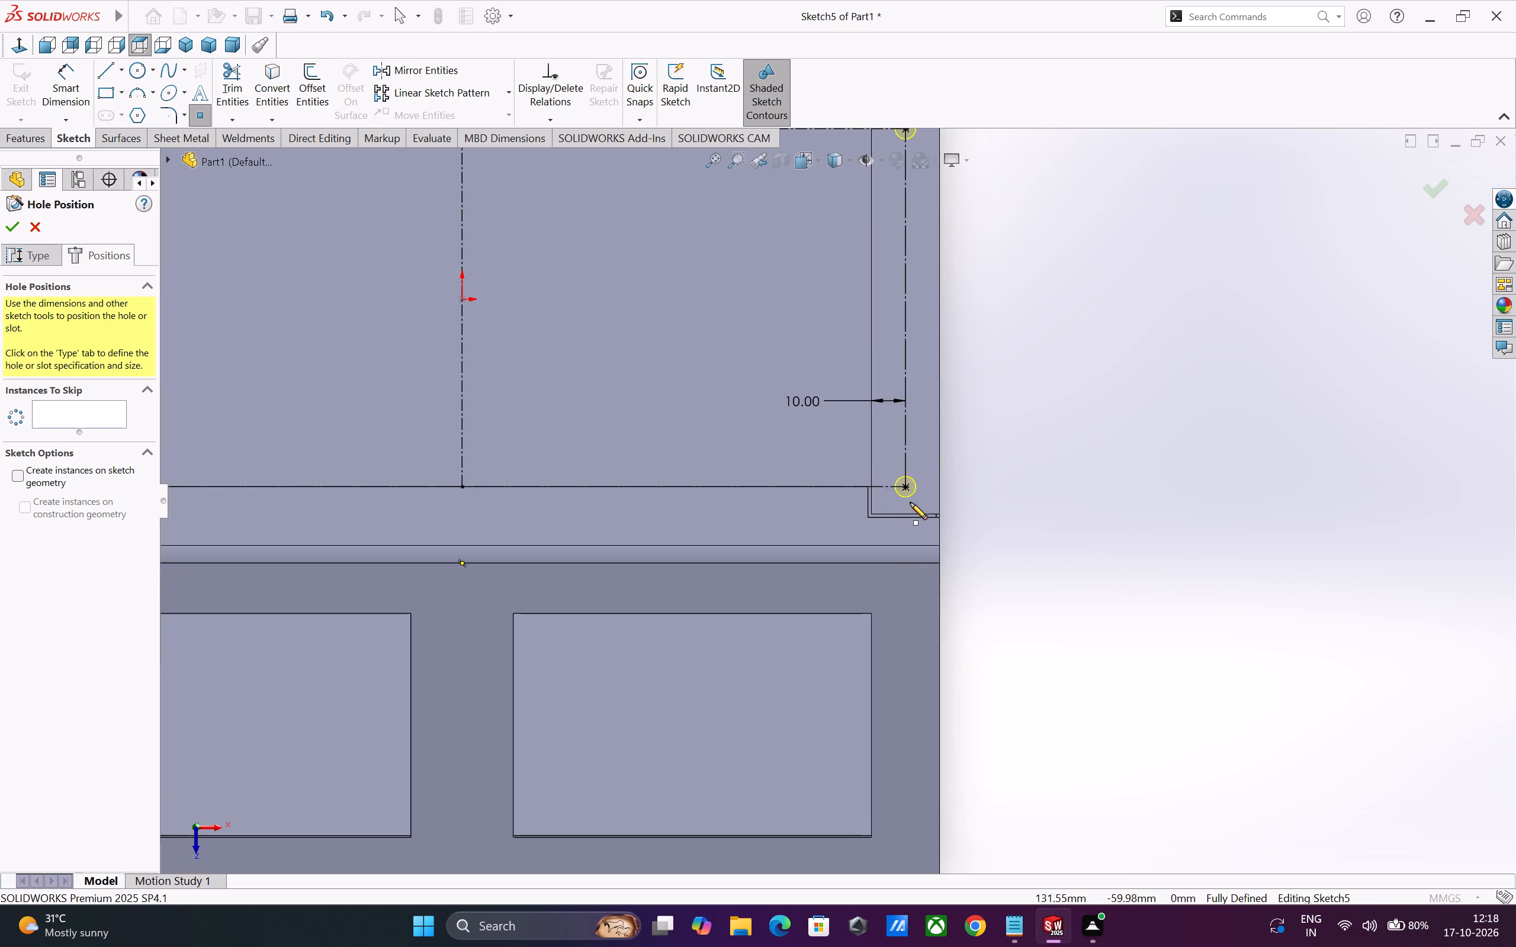
{"action": "scroll", "coordinate": [910, 503], "scroll_direction": "down", "scroll_amount": 3}
{"action": "middle_click_drag", "start_coordinate": [1153, 602], "coordinate": [1067, 623]}
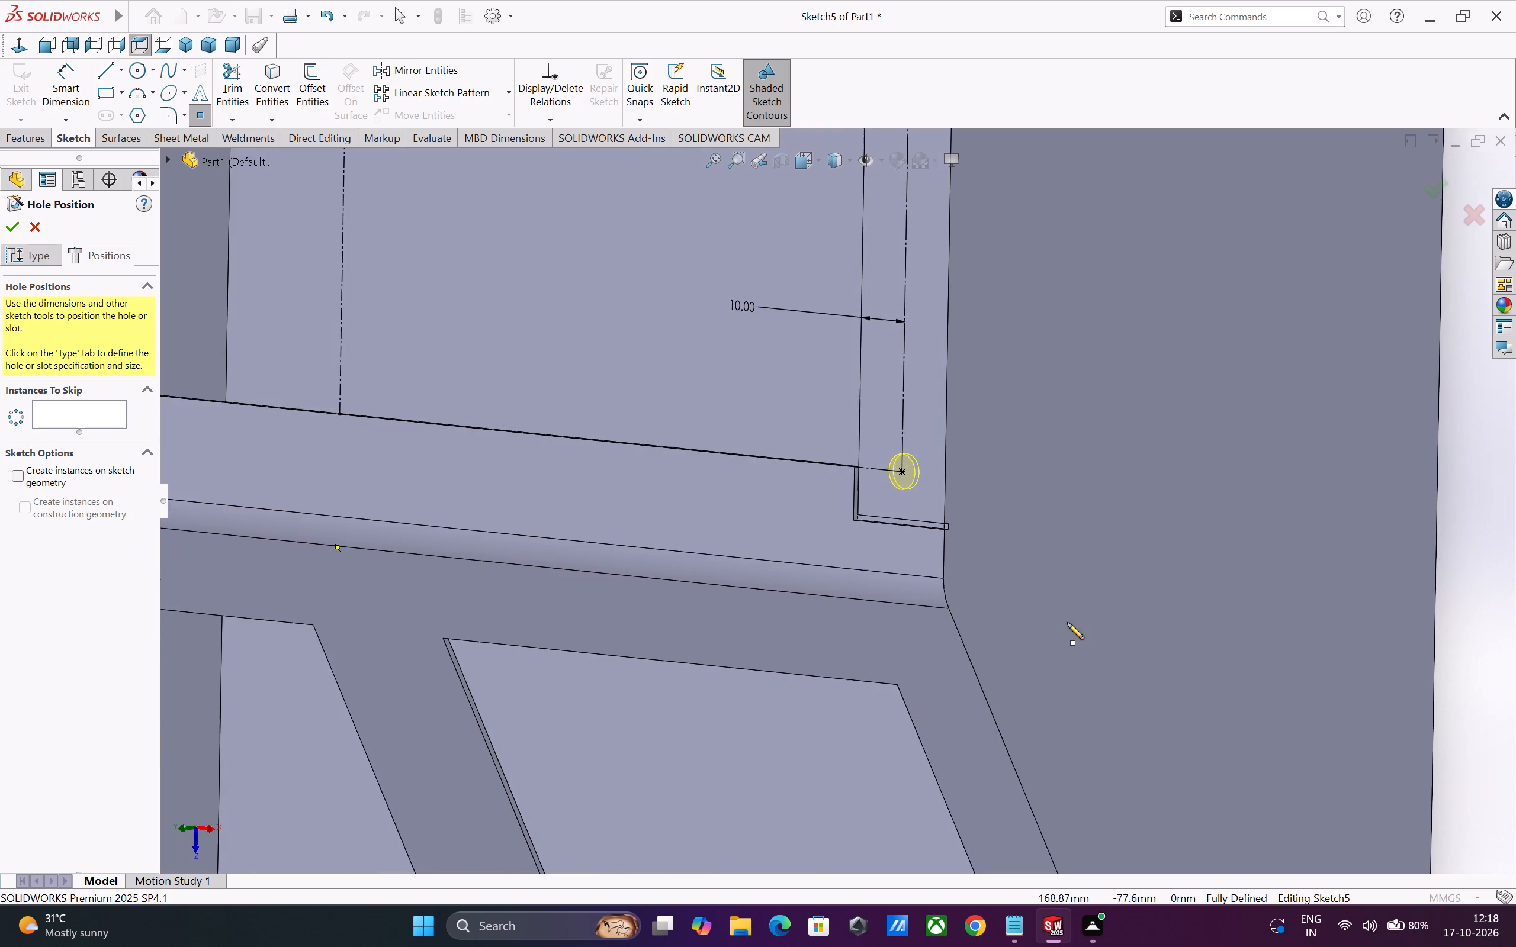
{"action": "scroll", "coordinate": [1067, 623], "scroll_direction": "up", "scroll_amount": 9}
{"action": "middle_click_drag", "start_coordinate": [842, 450], "coordinate": [943, 485]}
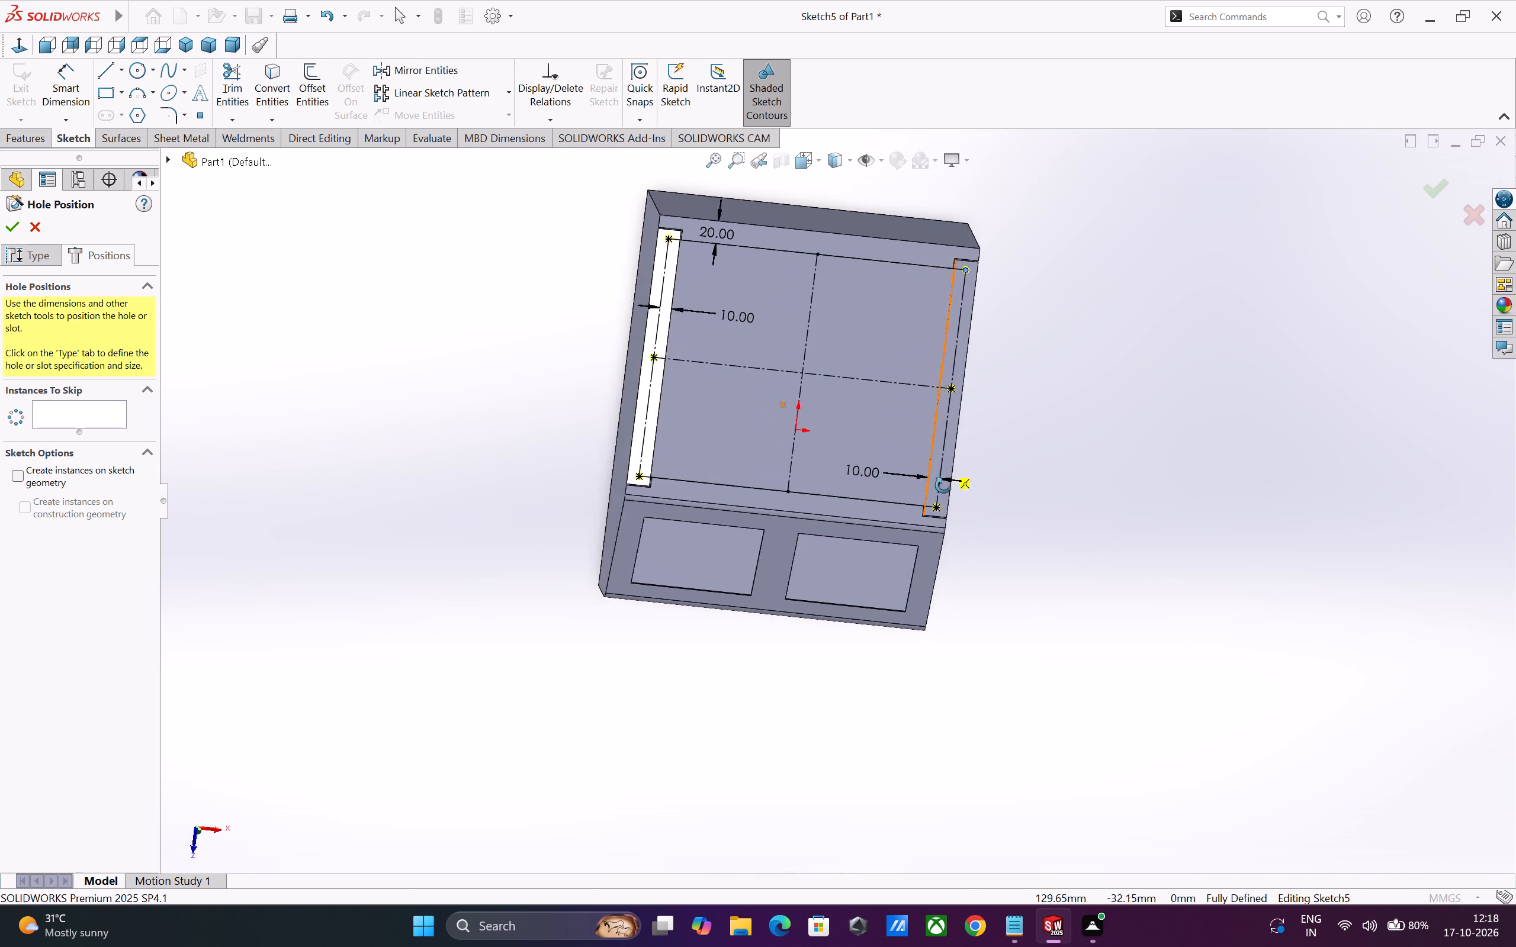
{"action": "middle_click_drag", "start_coordinate": [943, 485], "coordinate": [1001, 483]}
{"action": "scroll", "coordinate": [961, 489], "scroll_direction": "up", "scroll_amount": 3}
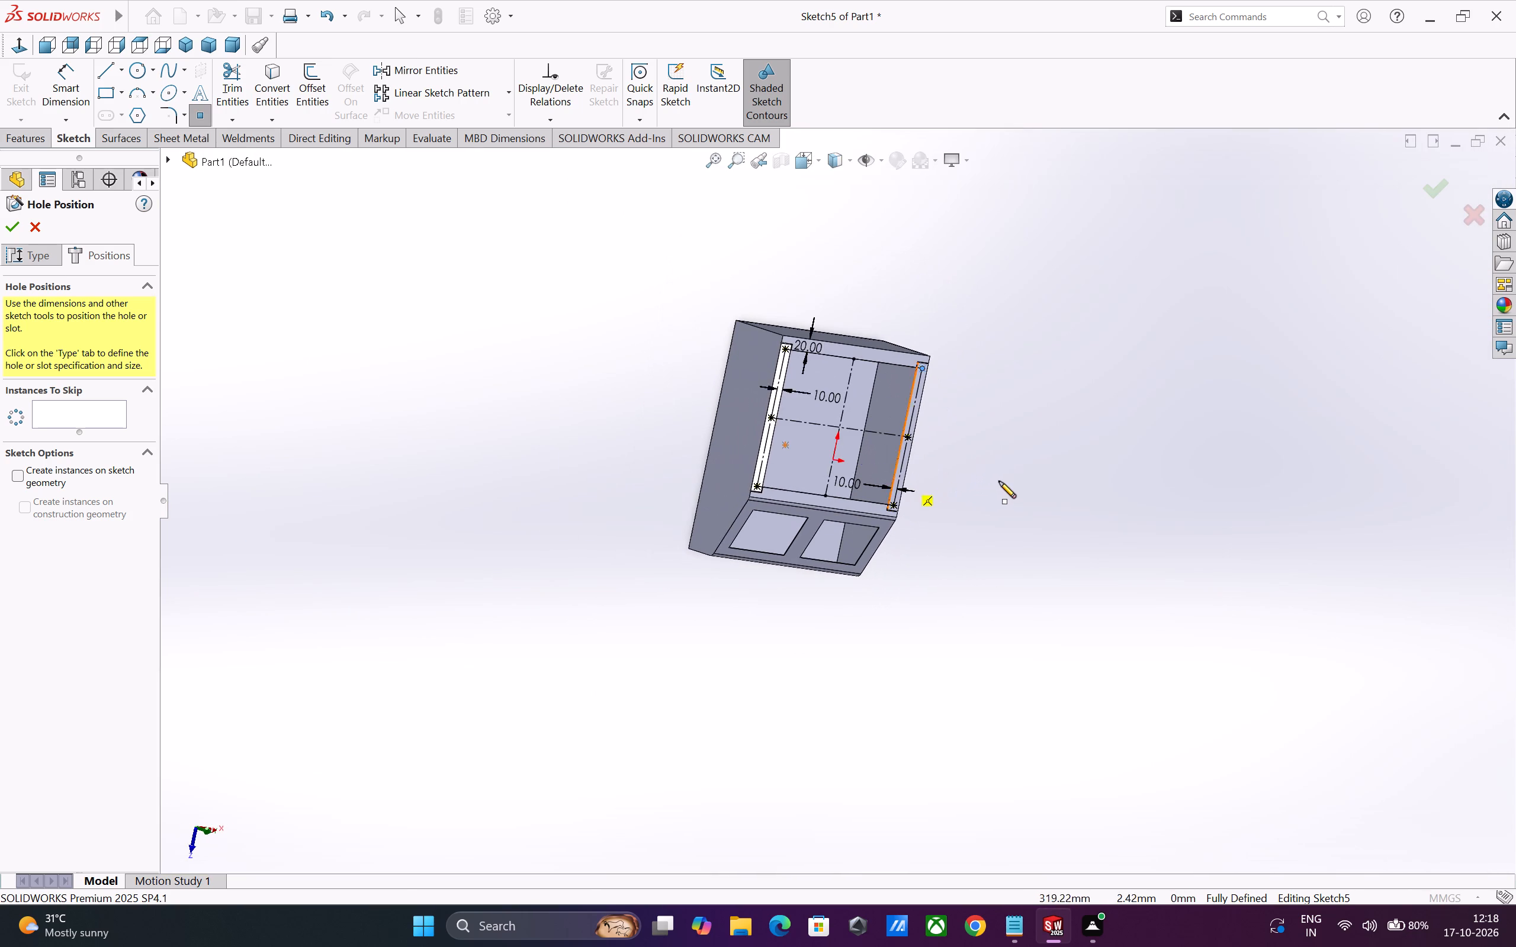
{"action": "scroll", "coordinate": [911, 405], "scroll_direction": "down", "scroll_amount": 6}
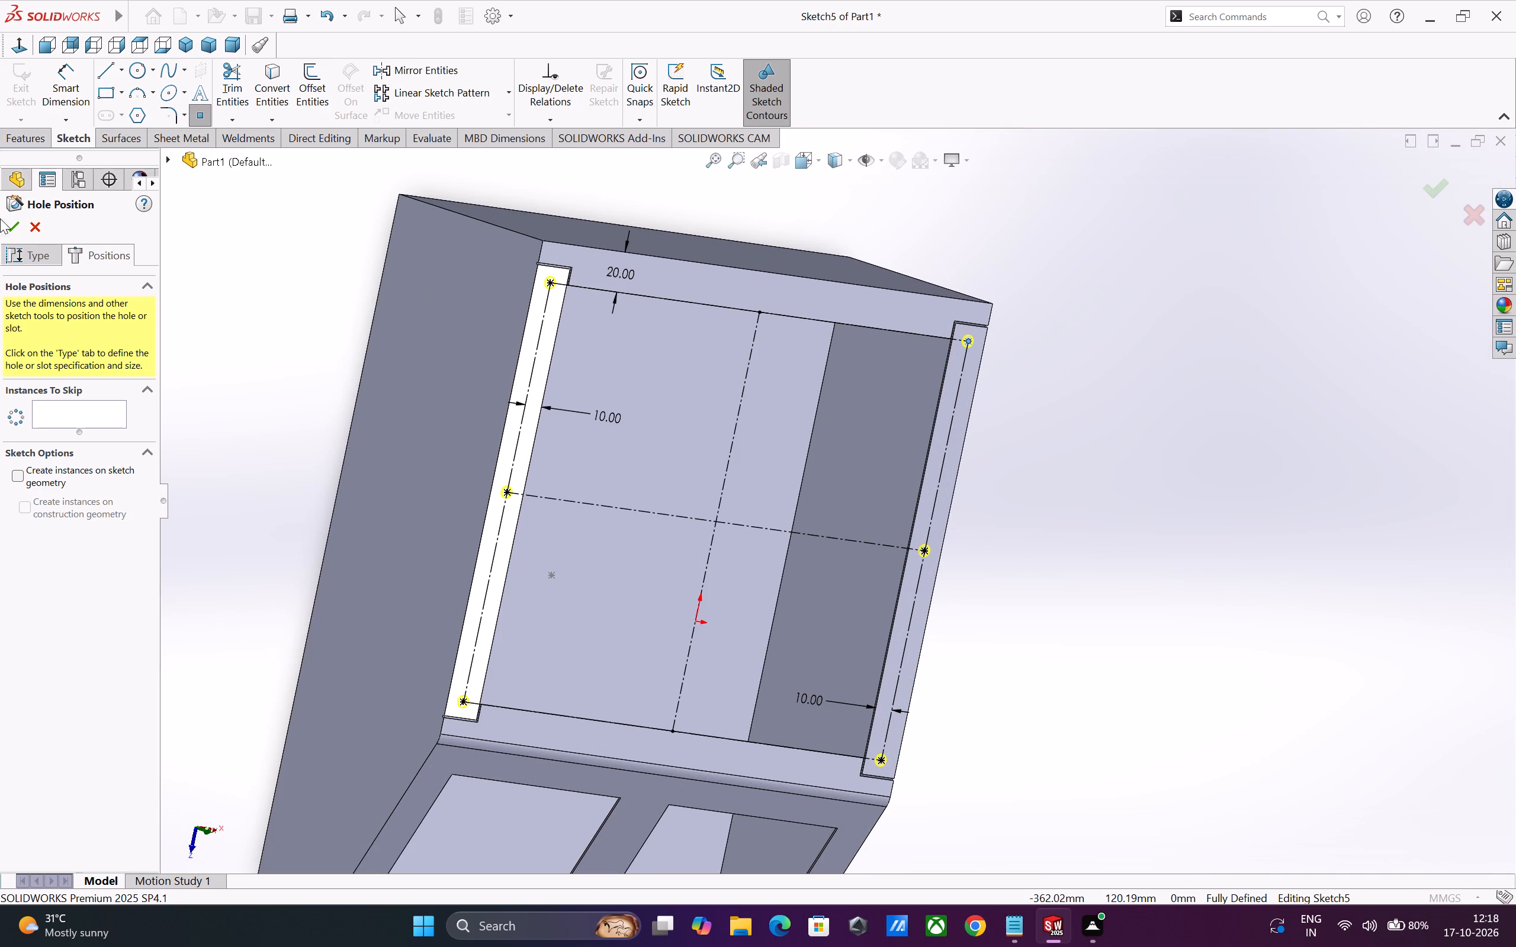
{"action": "left_click", "coordinate": [10, 230]}
Inspect the finished rim holes and the housing from several directions.
{"action": "left_click", "coordinate": [1081, 499]}
{"action": "middle_click_drag", "start_coordinate": [1086, 542], "coordinate": [1062, 468]}
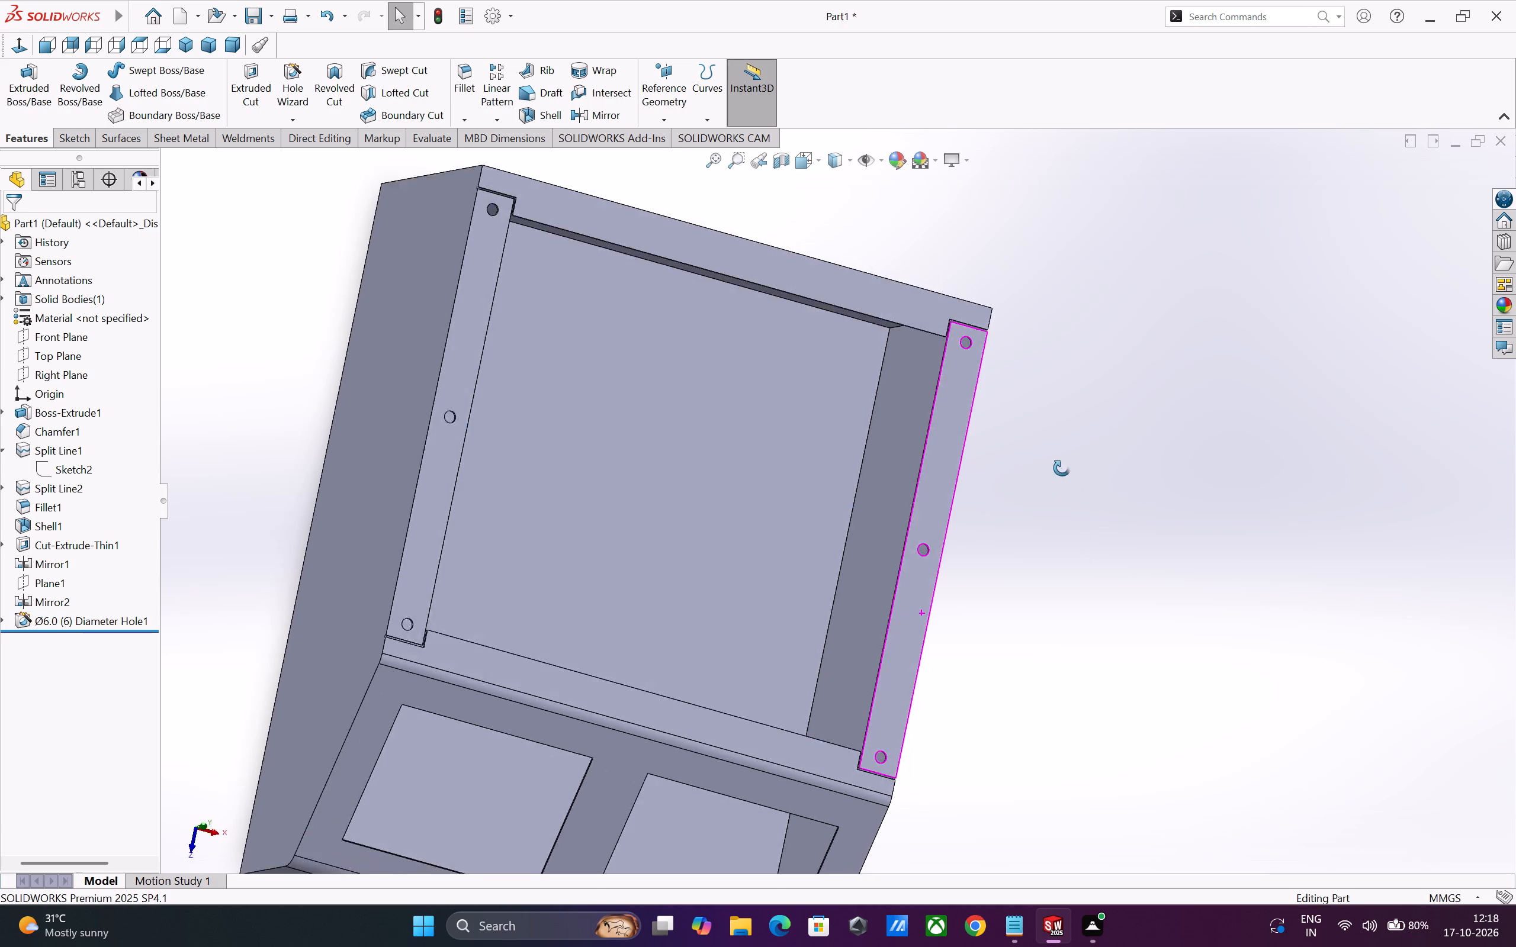
{"action": "middle_click_drag", "start_coordinate": [1062, 468], "coordinate": [1006, 302]}
{"action": "middle_click_drag", "start_coordinate": [1026, 386], "coordinate": [887, 322]}
{"action": "scroll", "coordinate": [887, 322], "scroll_direction": "up", "scroll_amount": 1}
{"action": "scroll", "coordinate": [897, 437], "scroll_direction": "down", "scroll_amount": 9}
{"action": "scroll", "coordinate": [870, 507], "scroll_direction": "down", "scroll_amount": 6}
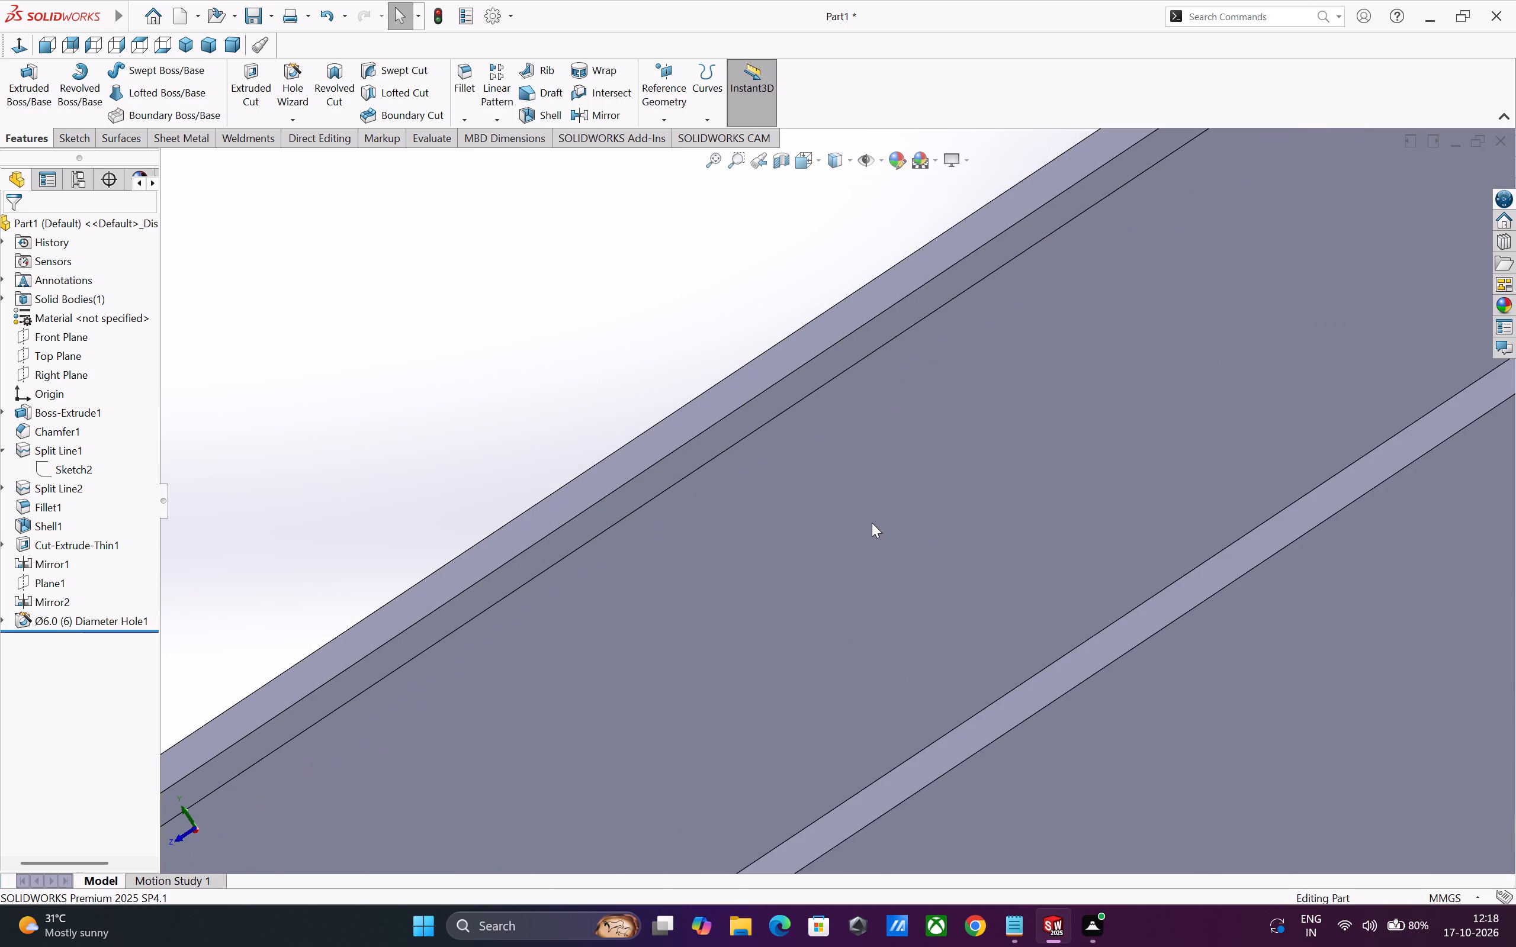
{"action": "middle_click_drag", "start_coordinate": [872, 530], "coordinate": [1087, 610]}
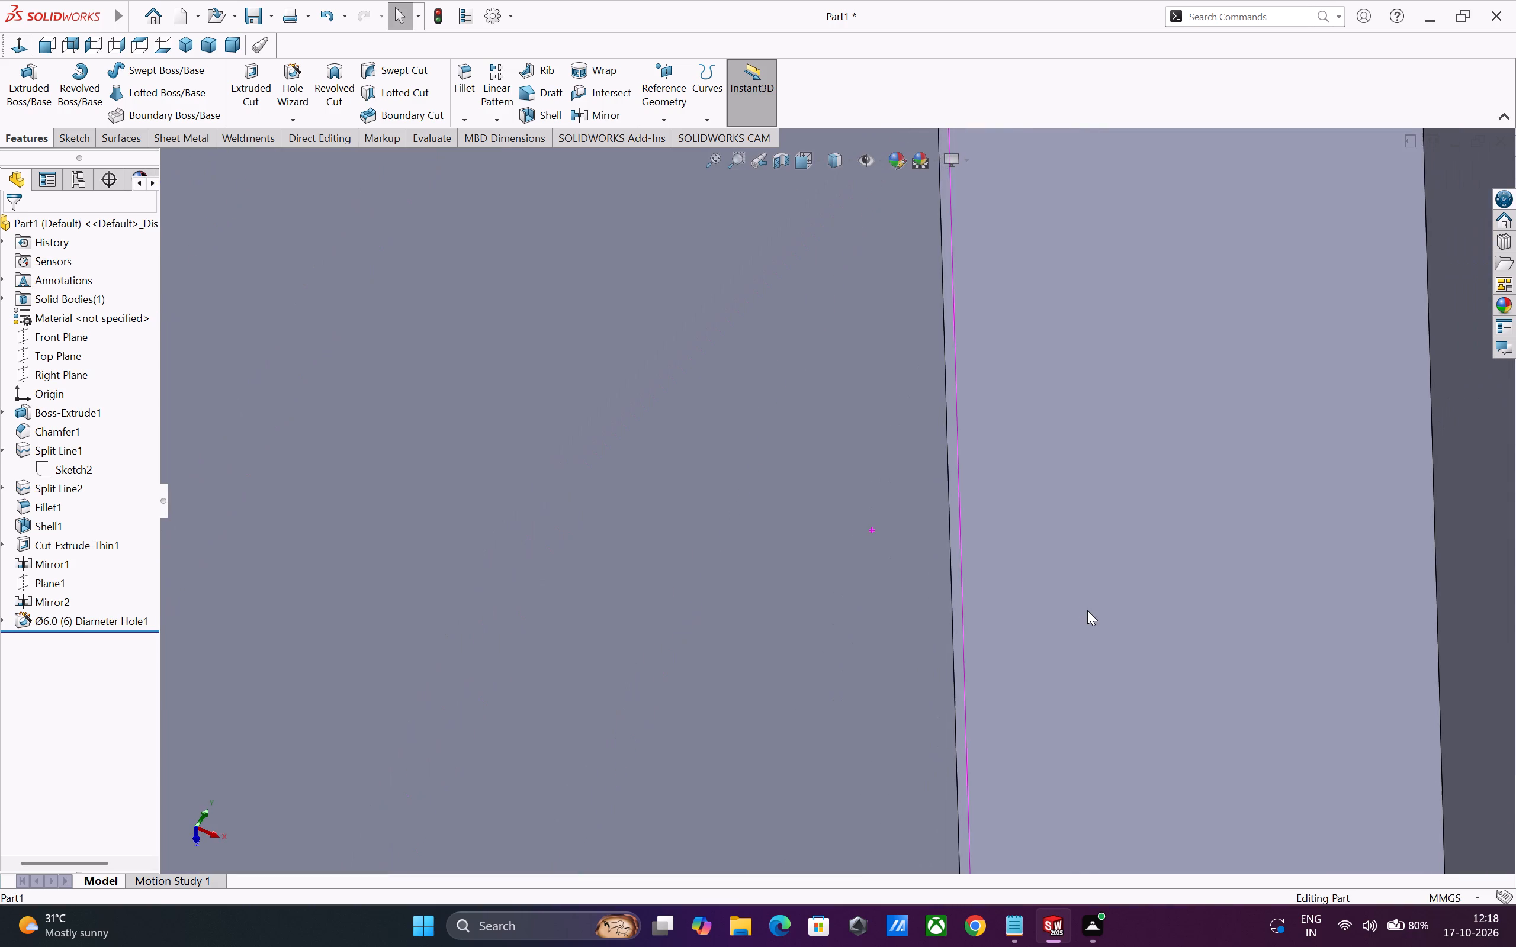
{"action": "scroll", "coordinate": [1087, 610], "scroll_direction": "up", "scroll_amount": 15}
{"action": "scroll", "coordinate": [1081, 672], "scroll_direction": "up", "scroll_amount": 2}
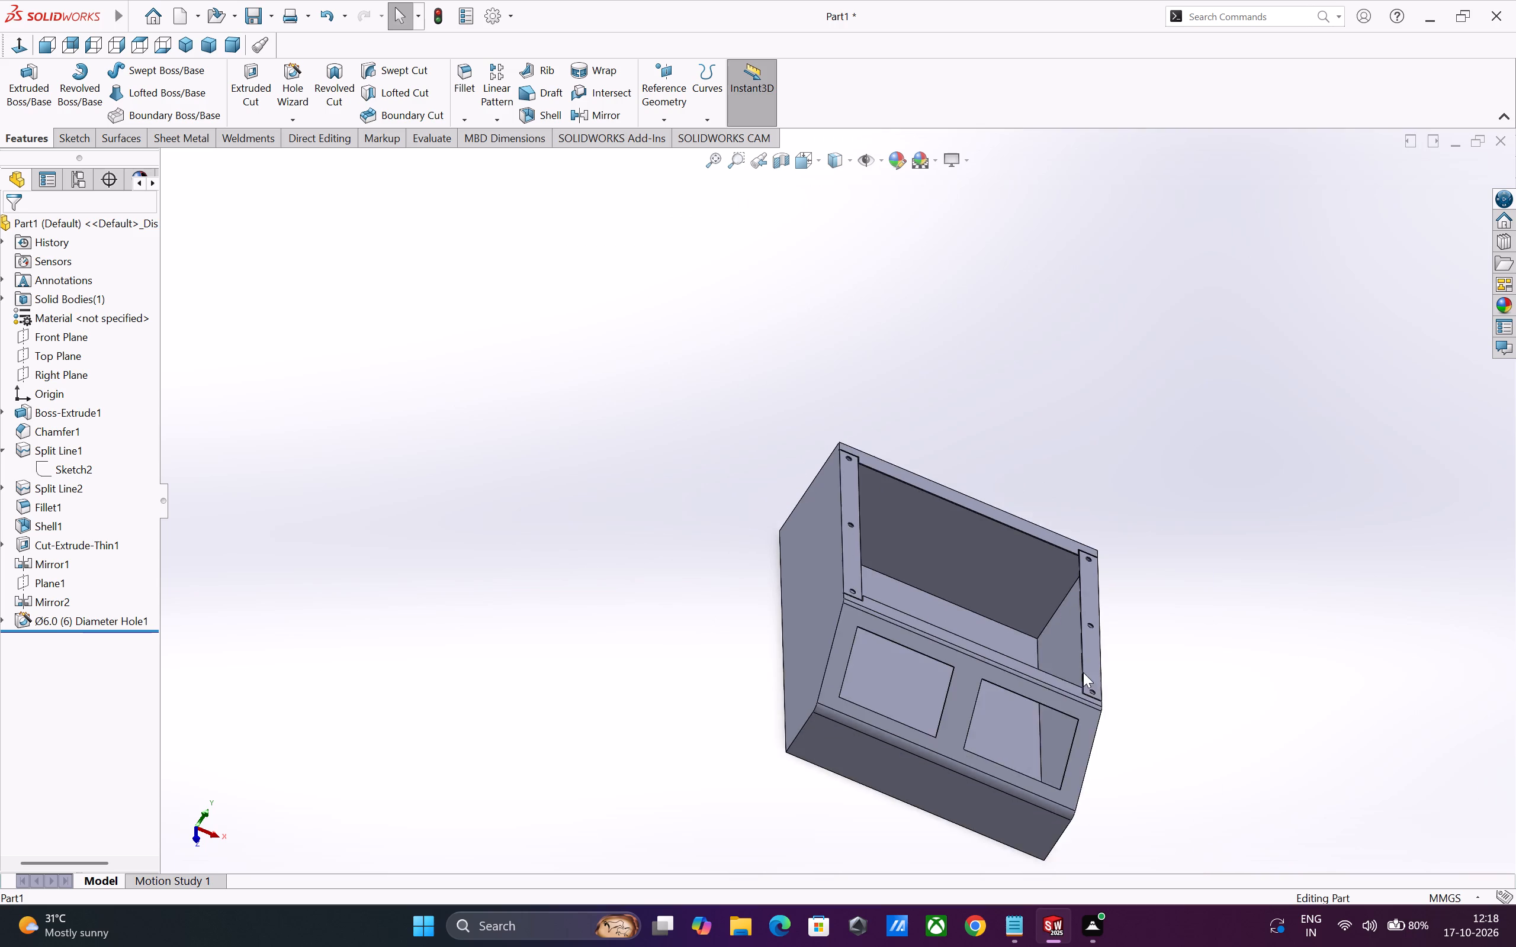
{"action": "scroll", "coordinate": [1083, 672], "scroll_direction": "up", "scroll_amount": 4}
{"action": "scroll", "coordinate": [945, 594], "scroll_direction": "down", "scroll_amount": 6}
{"action": "middle_click_drag", "start_coordinate": [978, 550], "coordinate": [967, 557]}
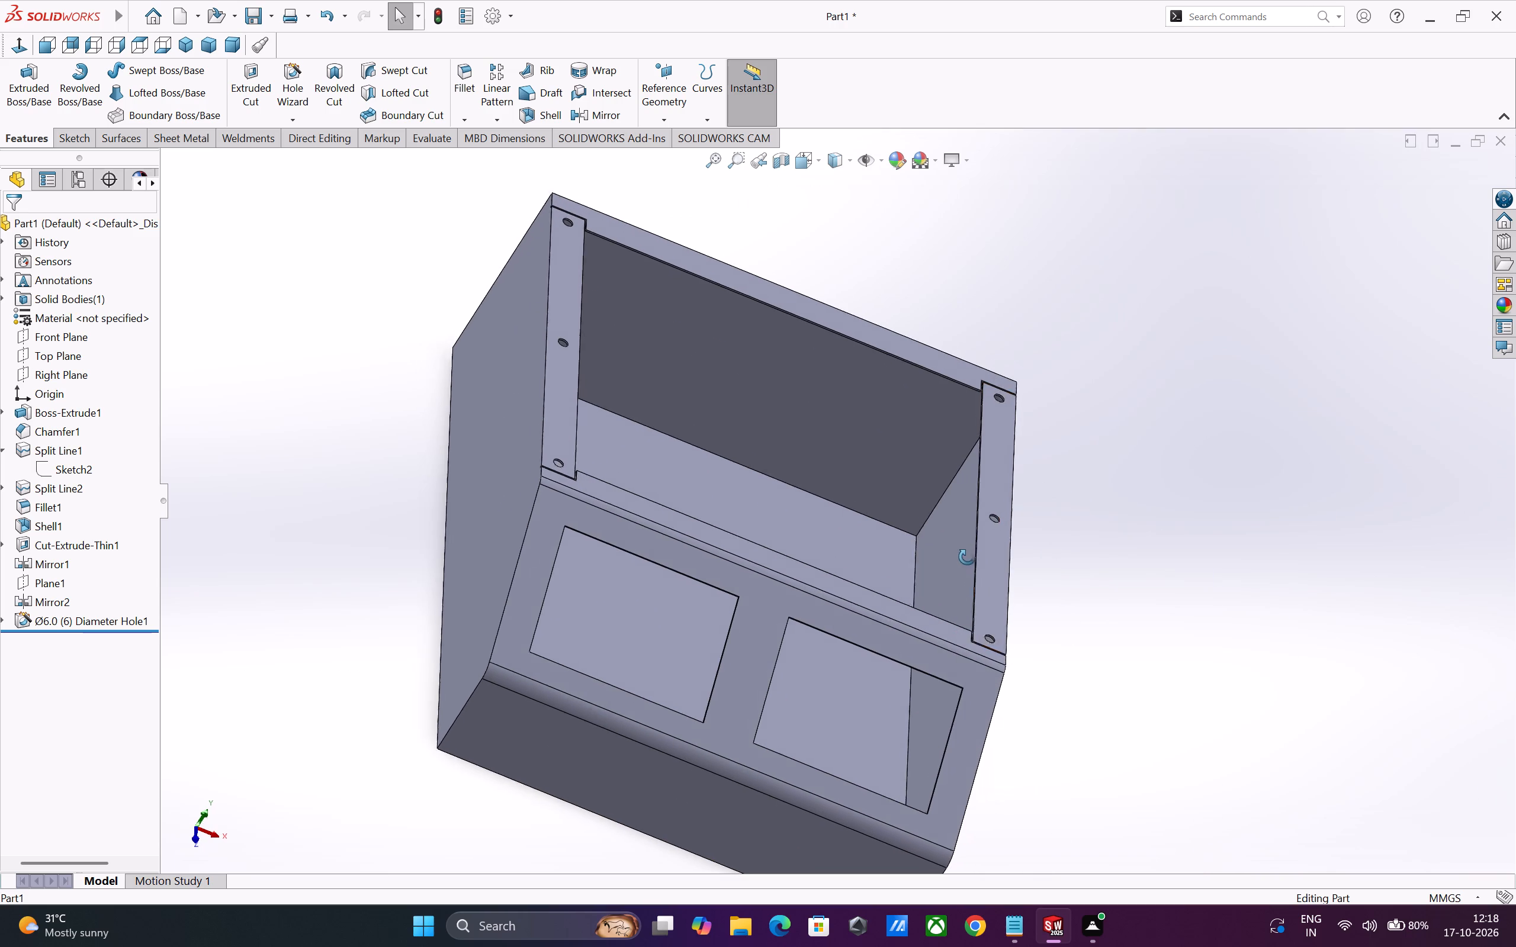
{"action": "middle_click_drag", "start_coordinate": [967, 557], "coordinate": [833, 616]}
{"action": "middle_click_drag", "start_coordinate": [897, 601], "coordinate": [845, 614]}
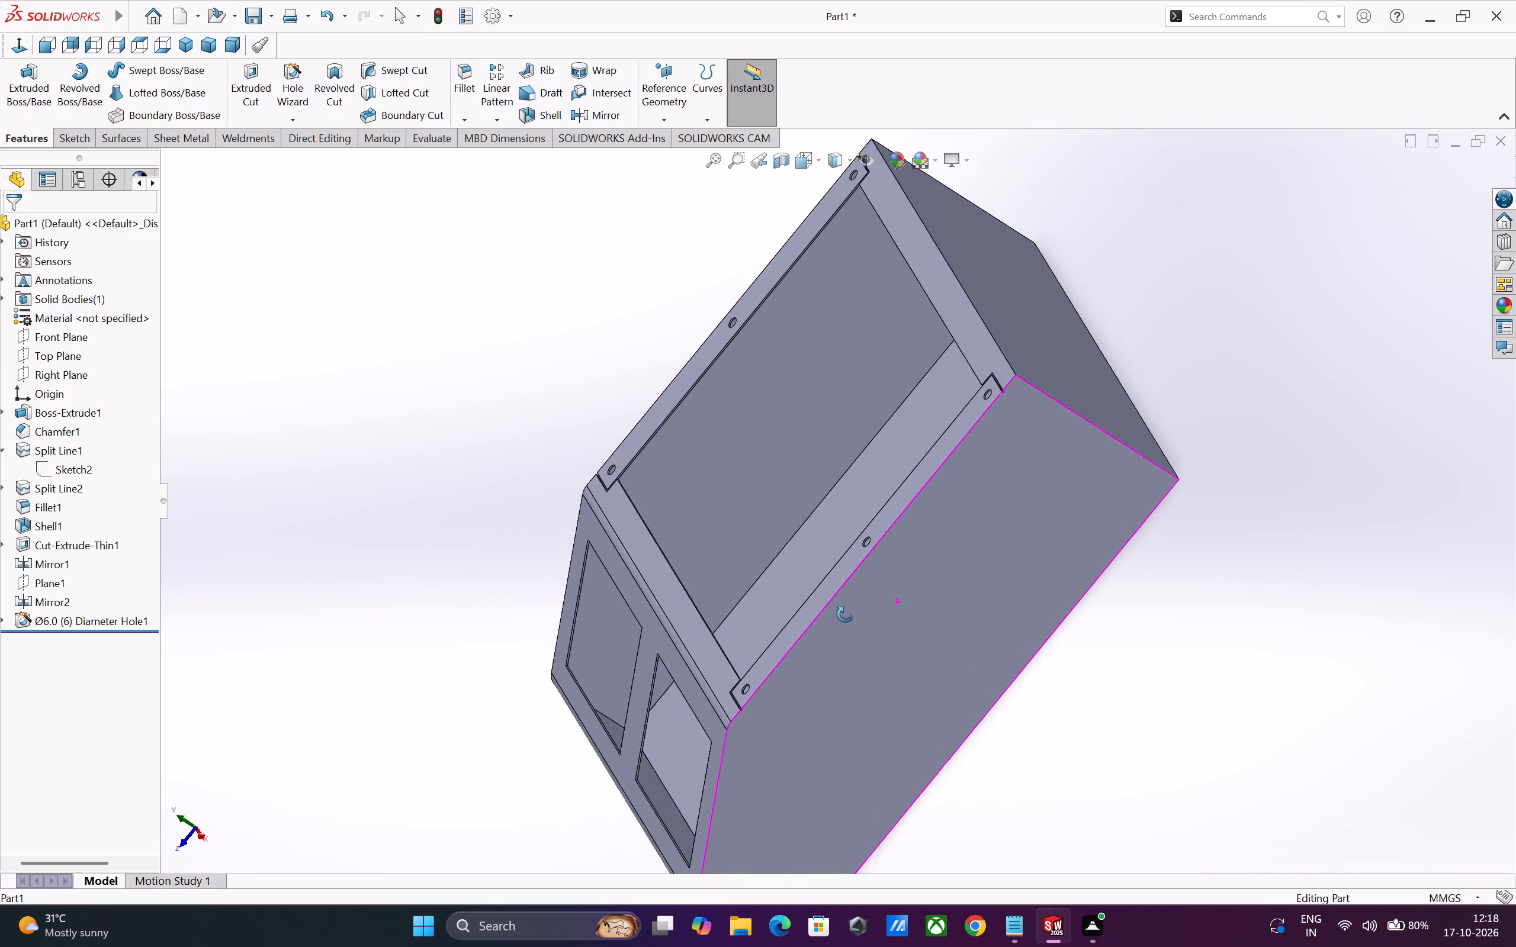
Examine the corner slit and hole at the rear end of the right rim strip up close.
{"action": "middle_click_drag", "start_coordinate": [845, 614], "coordinate": [842, 588]}
{"action": "scroll", "coordinate": [980, 397], "scroll_direction": "down", "scroll_amount": 6}
{"action": "scroll", "coordinate": [908, 452], "scroll_direction": "down", "scroll_amount": 2}
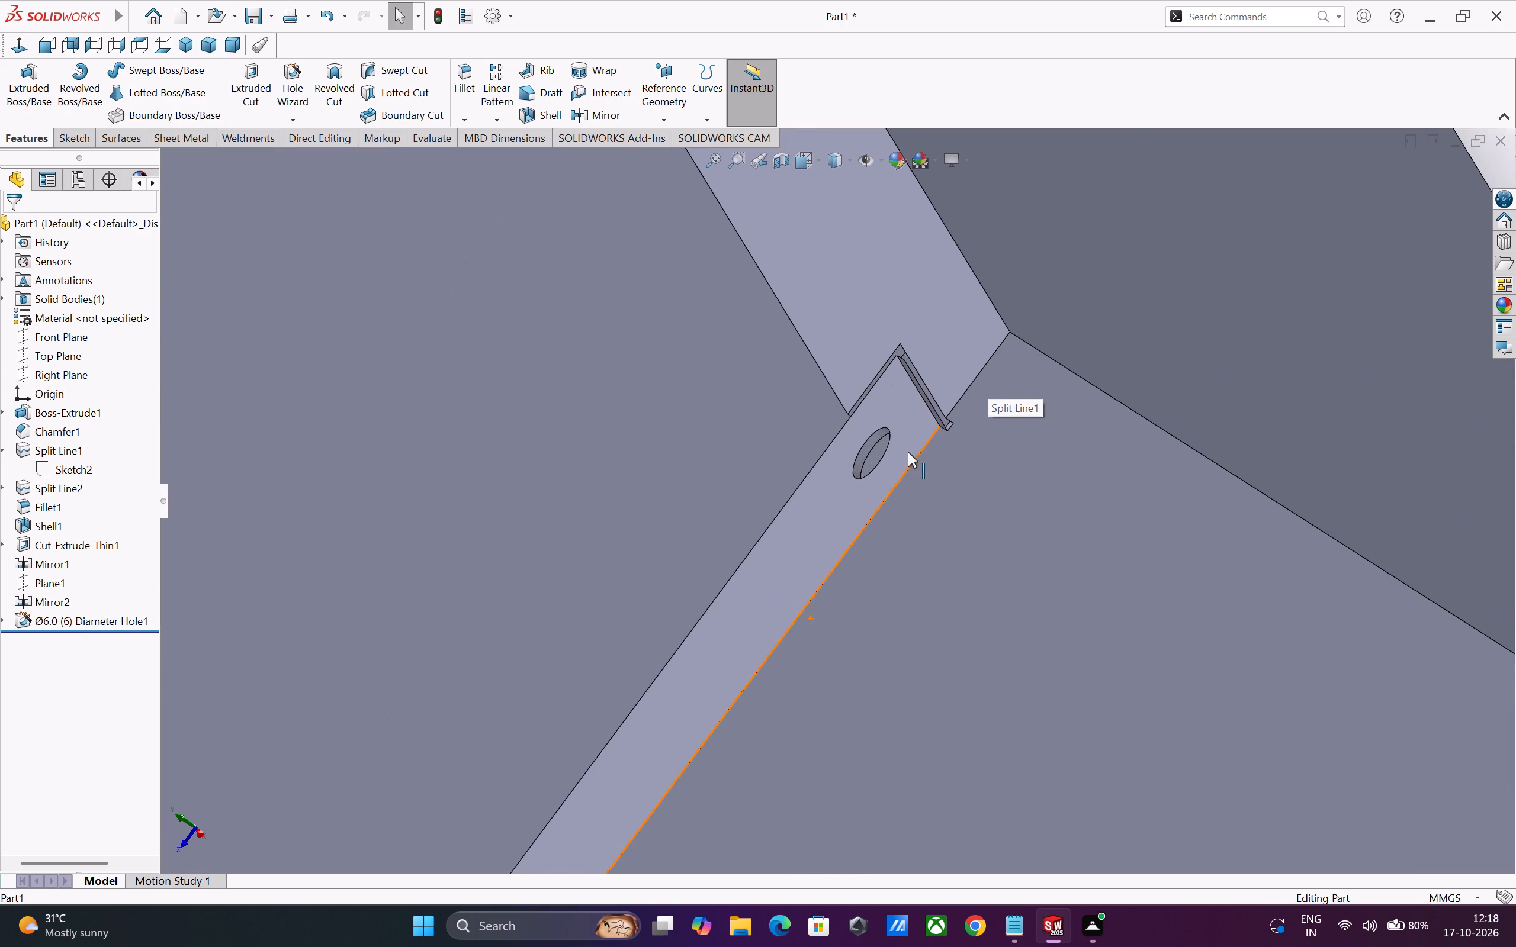
{"action": "scroll", "coordinate": [908, 452], "scroll_direction": "down", "scroll_amount": 4}
{"action": "middle_click_drag", "start_coordinate": [923, 445], "coordinate": [923, 392]}
{"action": "scroll", "coordinate": [934, 413], "scroll_direction": "down", "scroll_amount": 8}
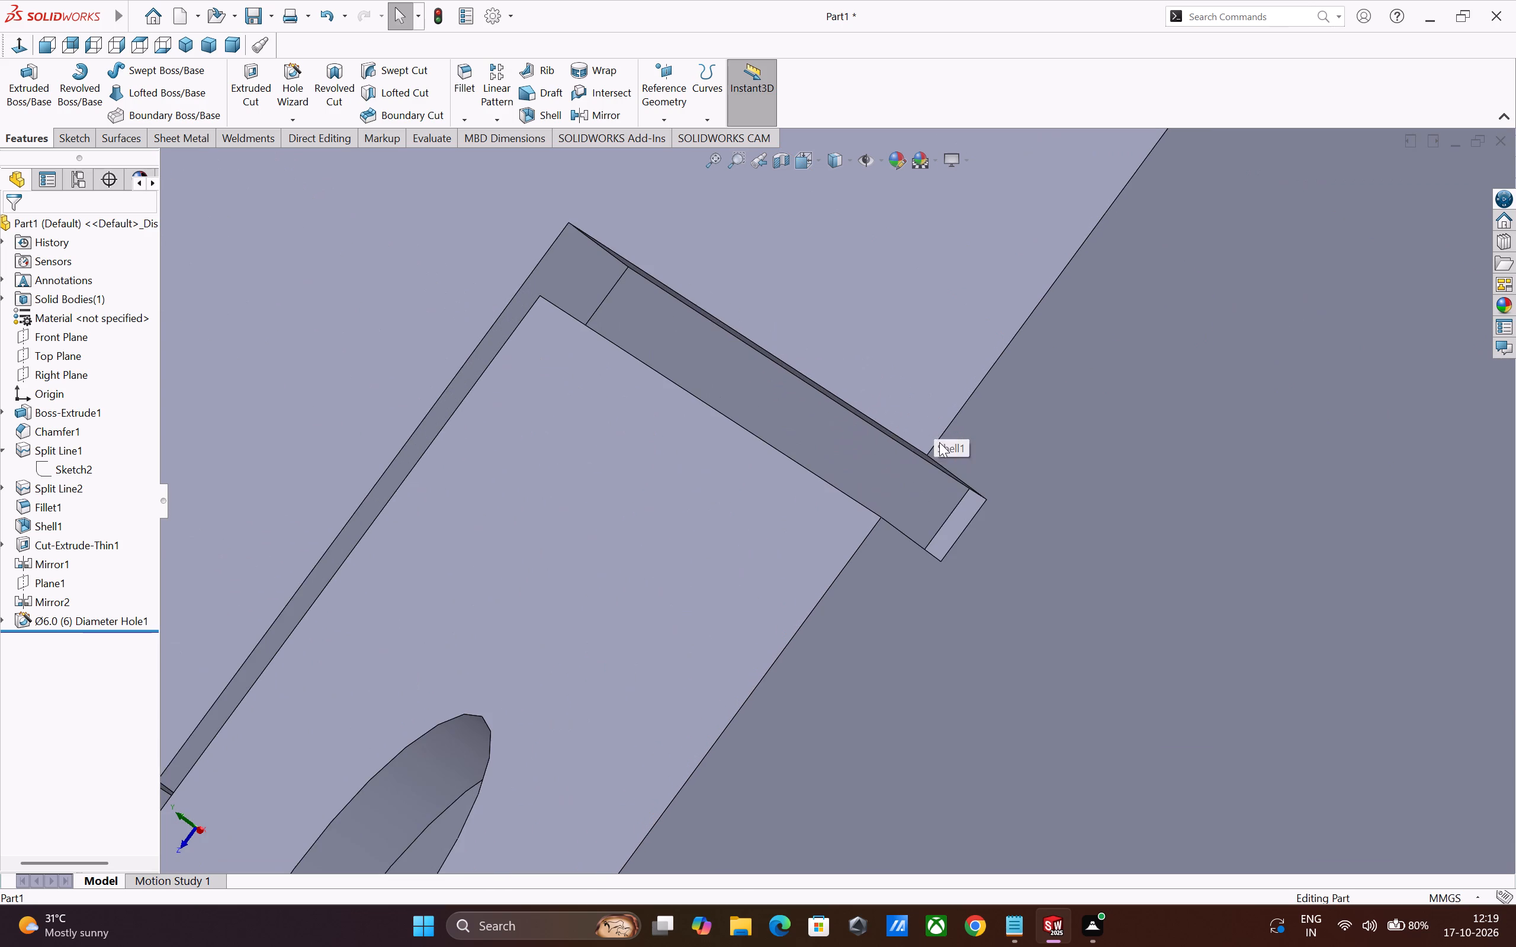
{"action": "middle_click_drag", "start_coordinate": [937, 444], "coordinate": [900, 401]}
{"action": "middle_click_drag", "start_coordinate": [985, 450], "coordinate": [936, 433]}
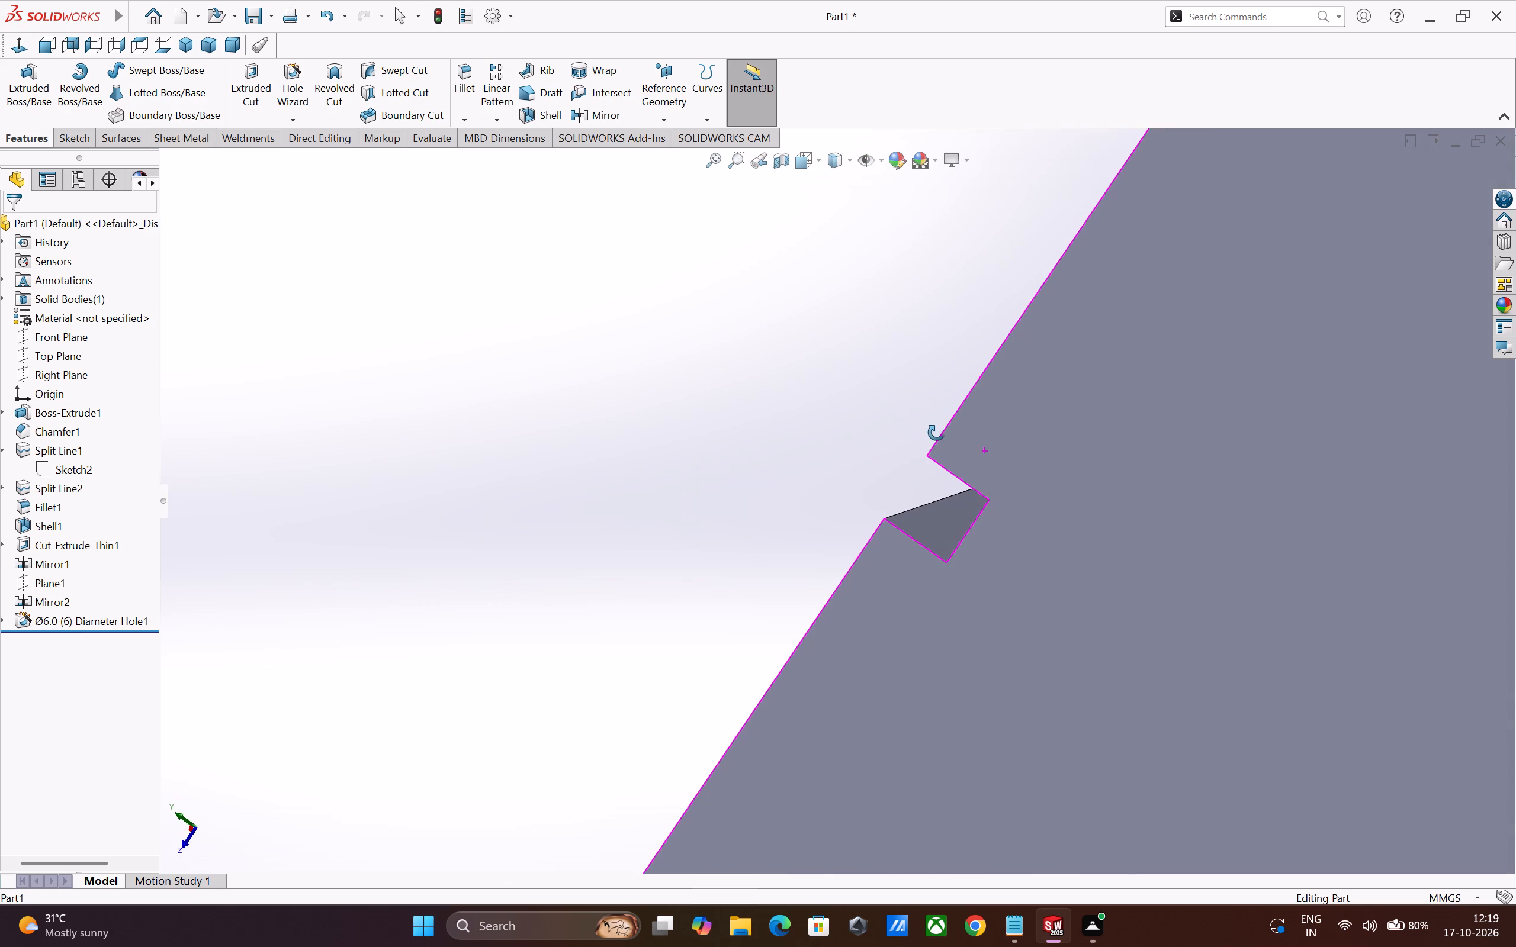
{"action": "middle_click_drag", "start_coordinate": [936, 433], "coordinate": [984, 430]}
{"action": "scroll", "coordinate": [978, 471], "scroll_direction": "up", "scroll_amount": 2}
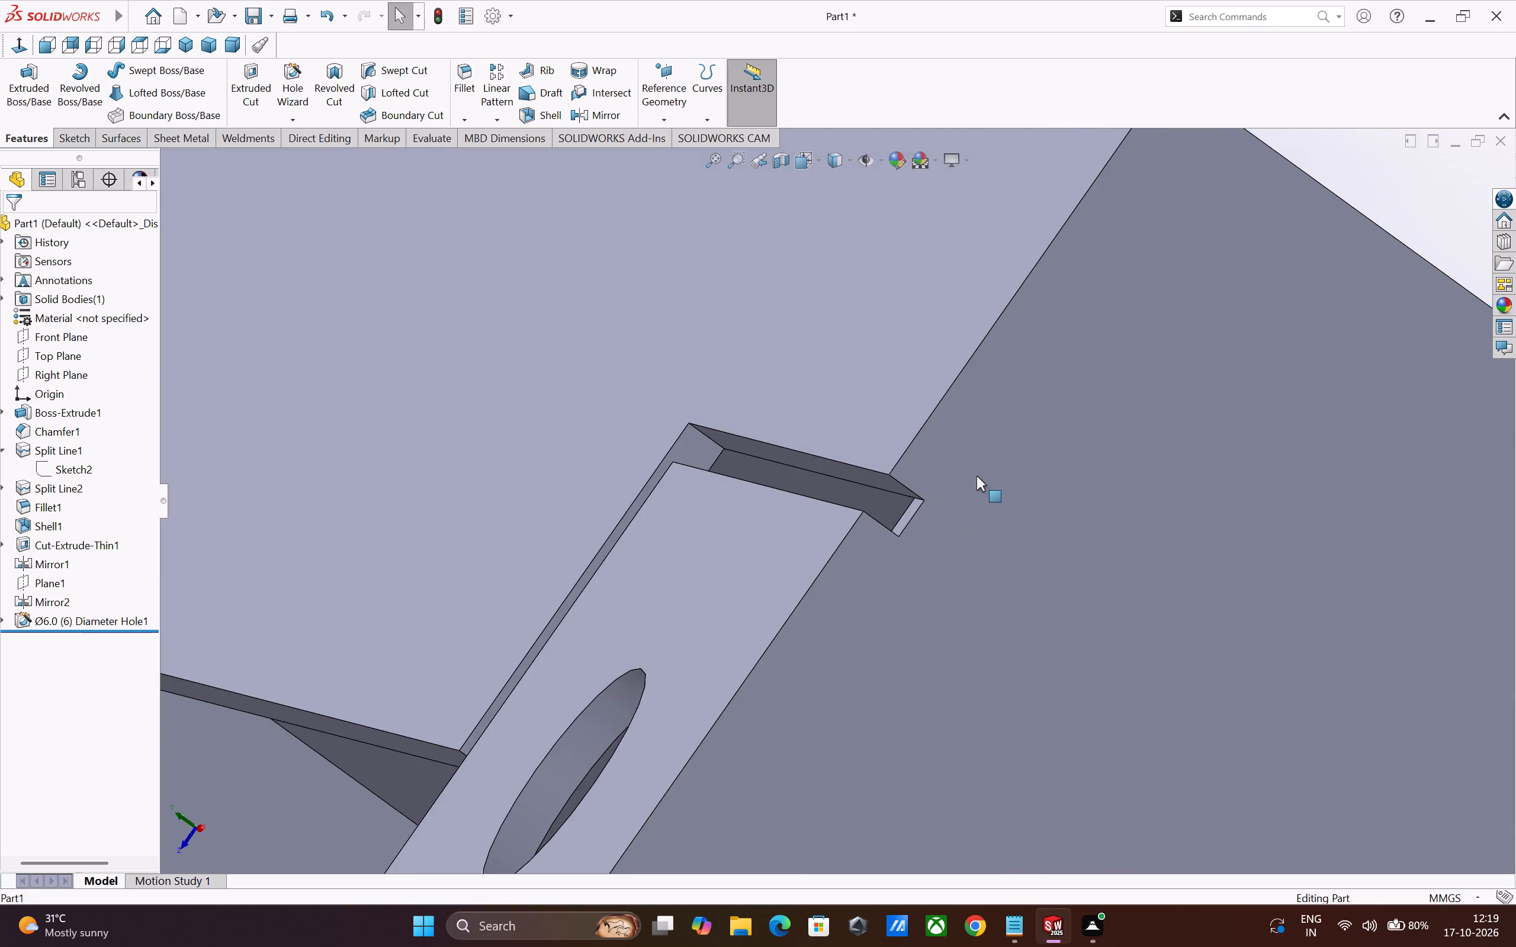
{"action": "scroll", "coordinate": [977, 476], "scroll_direction": "up", "scroll_amount": 4}
{"action": "middle_click_drag", "start_coordinate": [971, 523], "coordinate": [1022, 521]}
{"action": "scroll", "coordinate": [1027, 518], "scroll_direction": "up", "scroll_amount": 4}
{"action": "middle_click_drag", "start_coordinate": [1024, 546], "coordinate": [1074, 543]}
{"action": "scroll", "coordinate": [1000, 604], "scroll_direction": "up", "scroll_amount": 7}
{"action": "middle_click_drag", "start_coordinate": [1000, 624], "coordinate": [1040, 626]}
{"action": "scroll", "coordinate": [1032, 634], "scroll_direction": "up", "scroll_amount": 3}
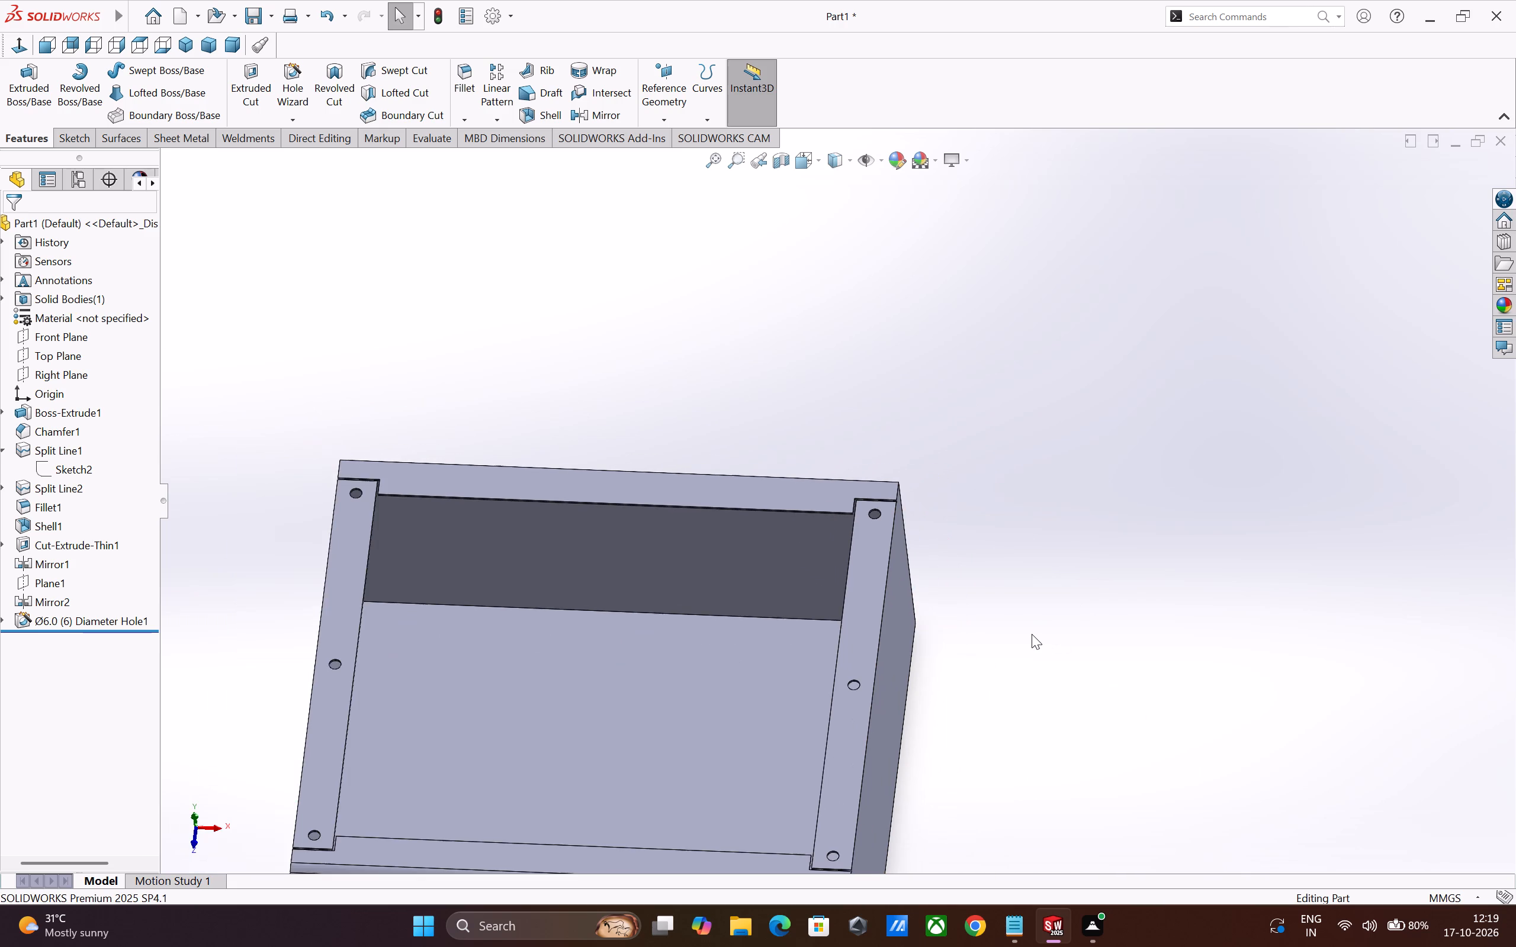
{"action": "scroll", "coordinate": [1032, 634], "scroll_direction": "up", "scroll_amount": 2}
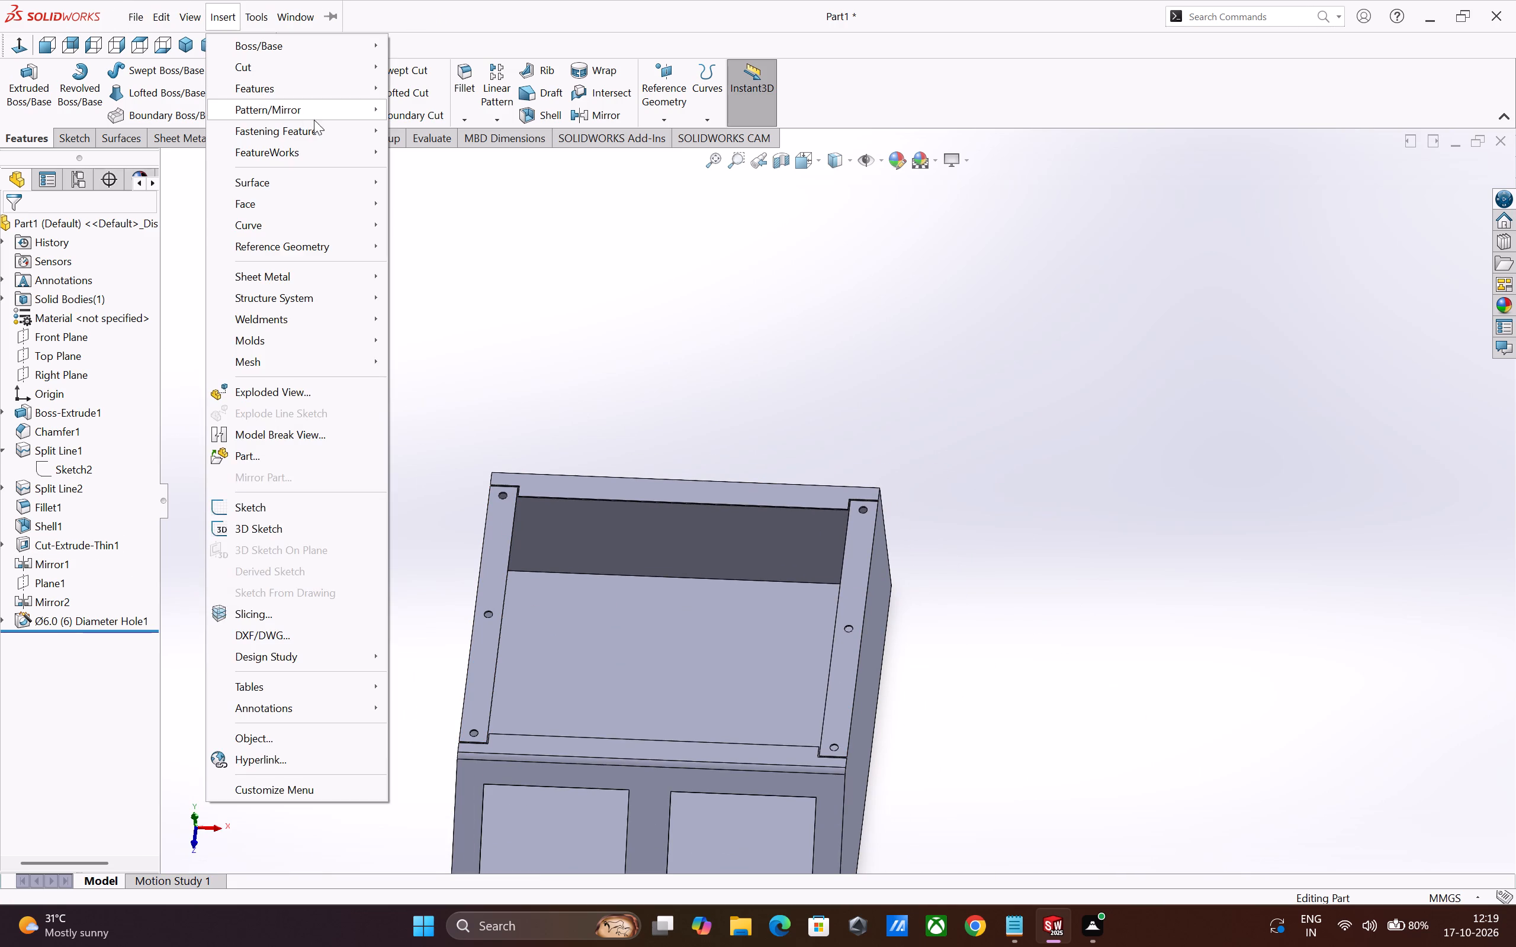
Start a Split with the inner faces of both side walls as trim tools and cut the part.
{"action": "left_click", "coordinate": [511, 265]}
{"action": "left_click", "coordinate": [329, 141]}
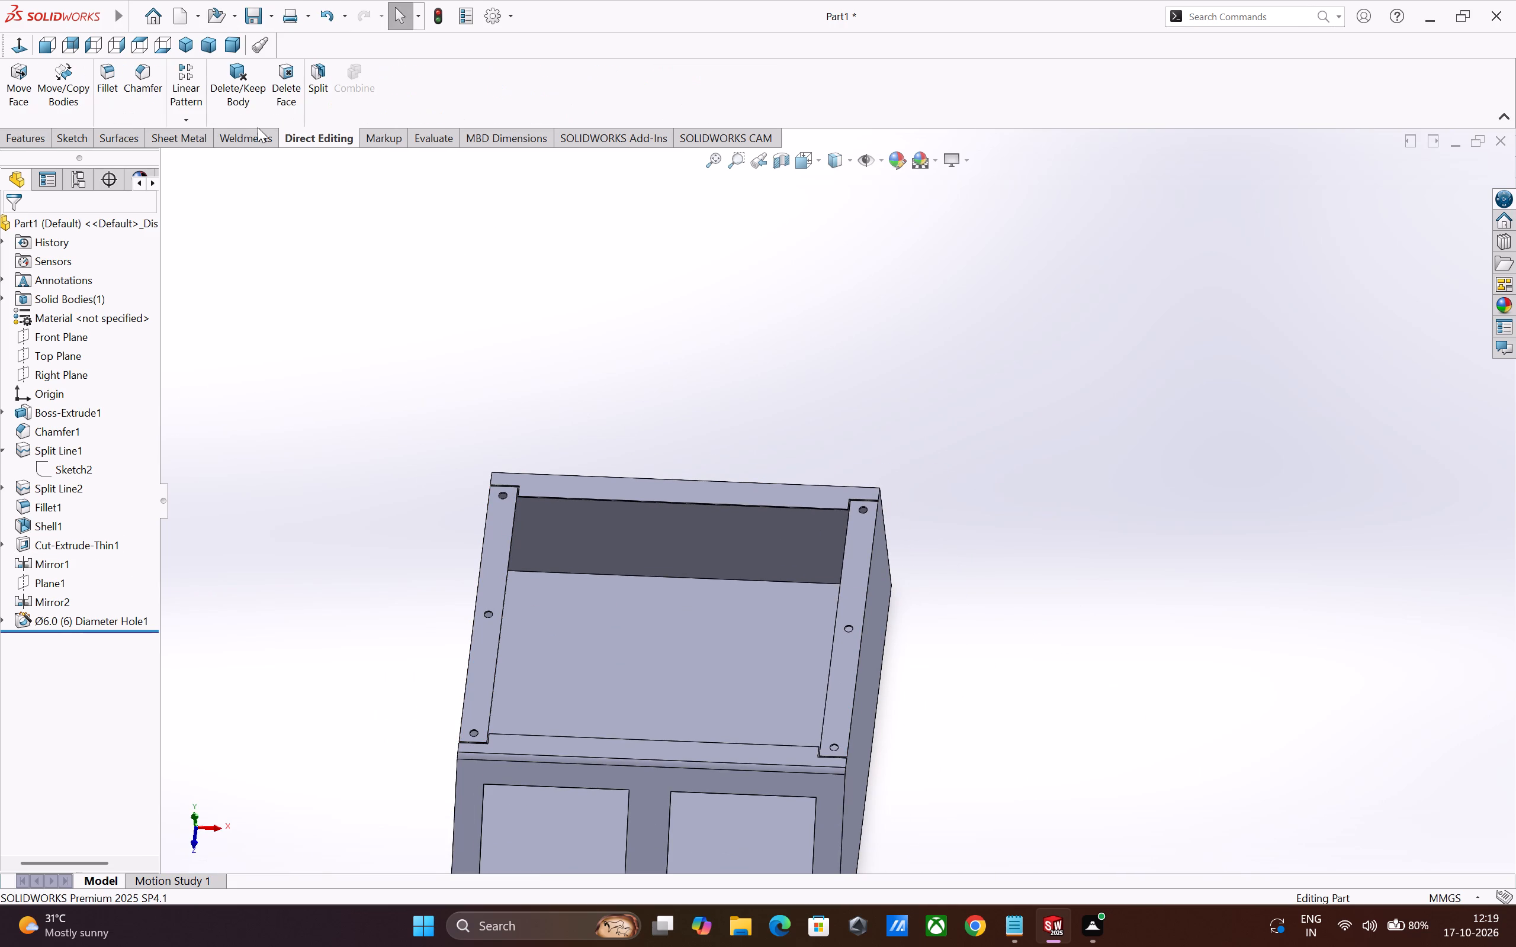
{"action": "left_click", "coordinate": [317, 108]}
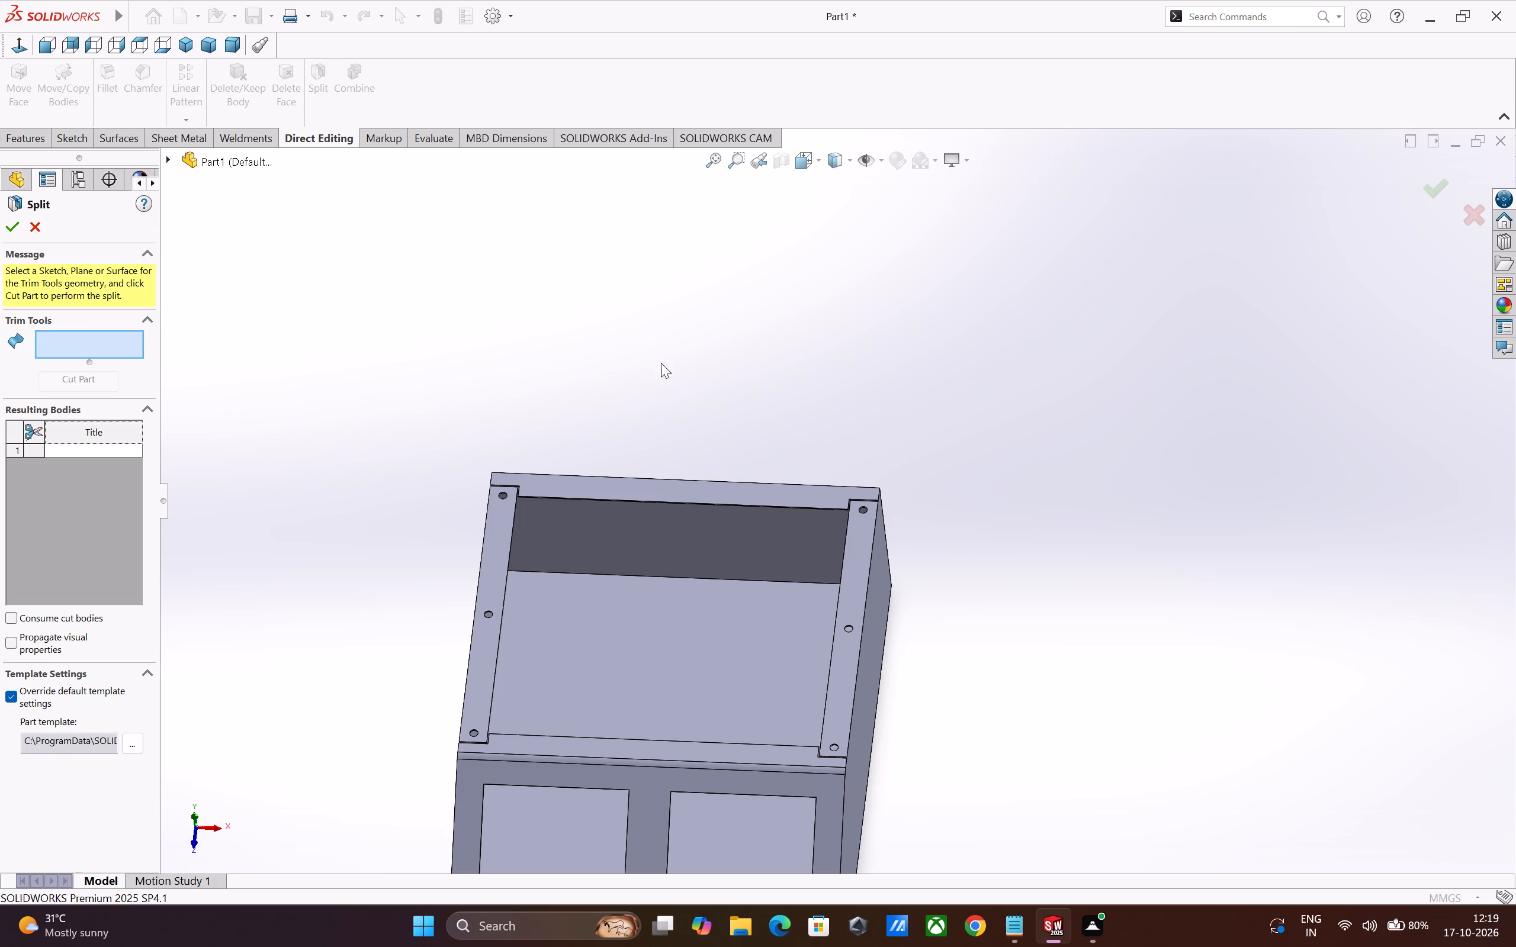
{"action": "middle_click_drag", "start_coordinate": [696, 424], "coordinate": [592, 484]}
{"action": "left_click", "coordinate": [583, 559]}
{"action": "middle_click_drag", "start_coordinate": [596, 568], "coordinate": [605, 570]}
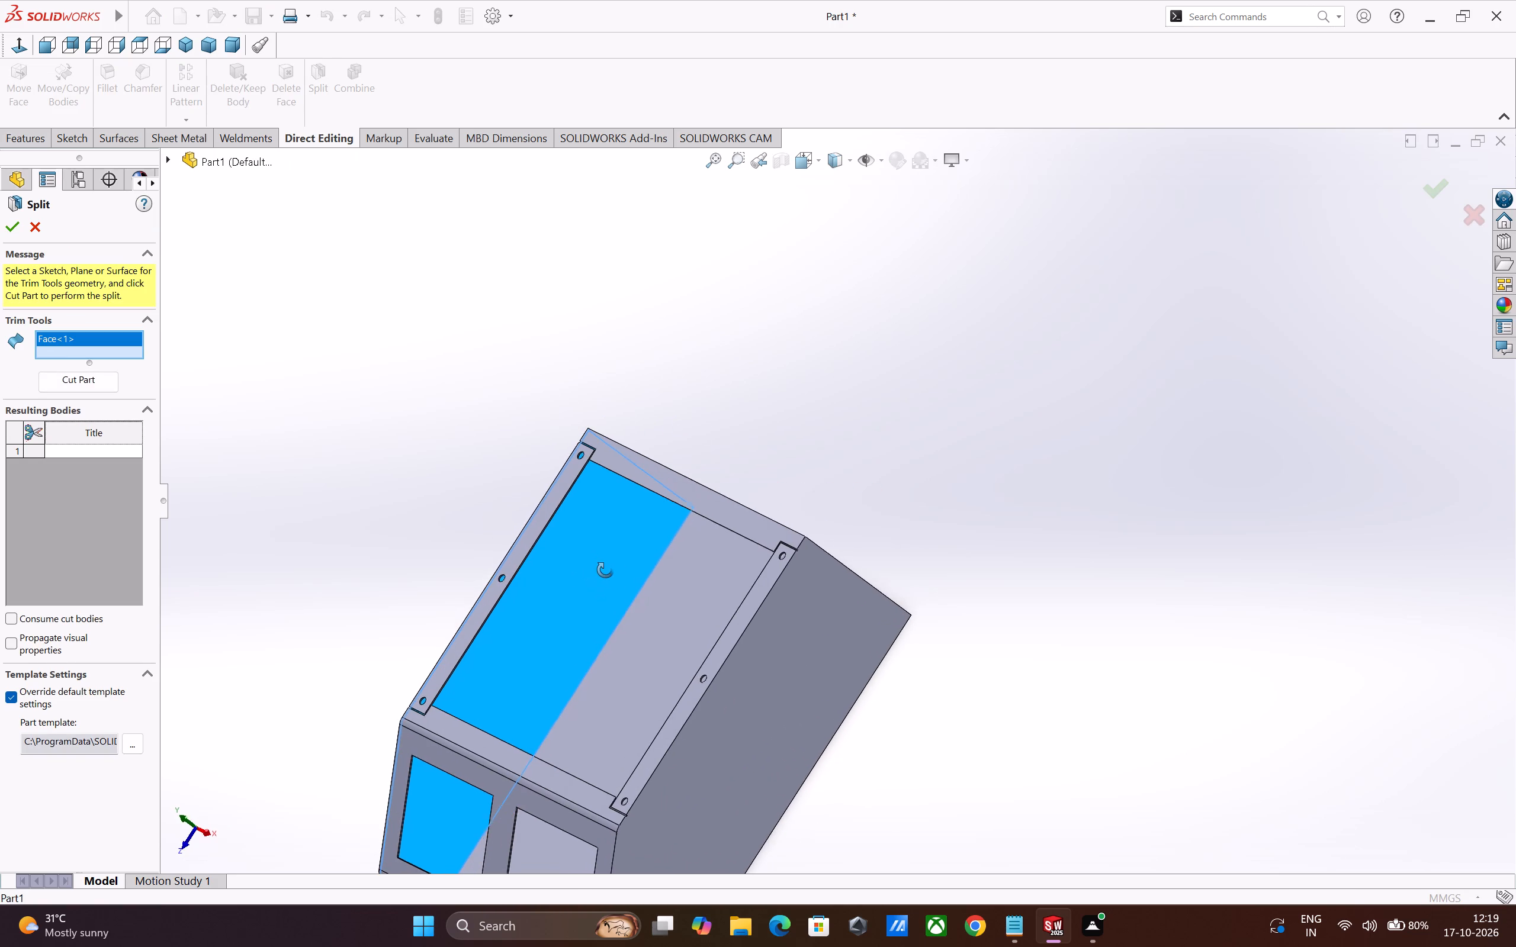
{"action": "middle_click_drag", "start_coordinate": [605, 570], "coordinate": [673, 584]}
{"action": "scroll", "coordinate": [674, 584], "scroll_direction": "up", "scroll_amount": 1}
{"action": "middle_click_drag", "start_coordinate": [828, 632], "coordinate": [926, 683]}
{"action": "left_click", "coordinate": [942, 691]}
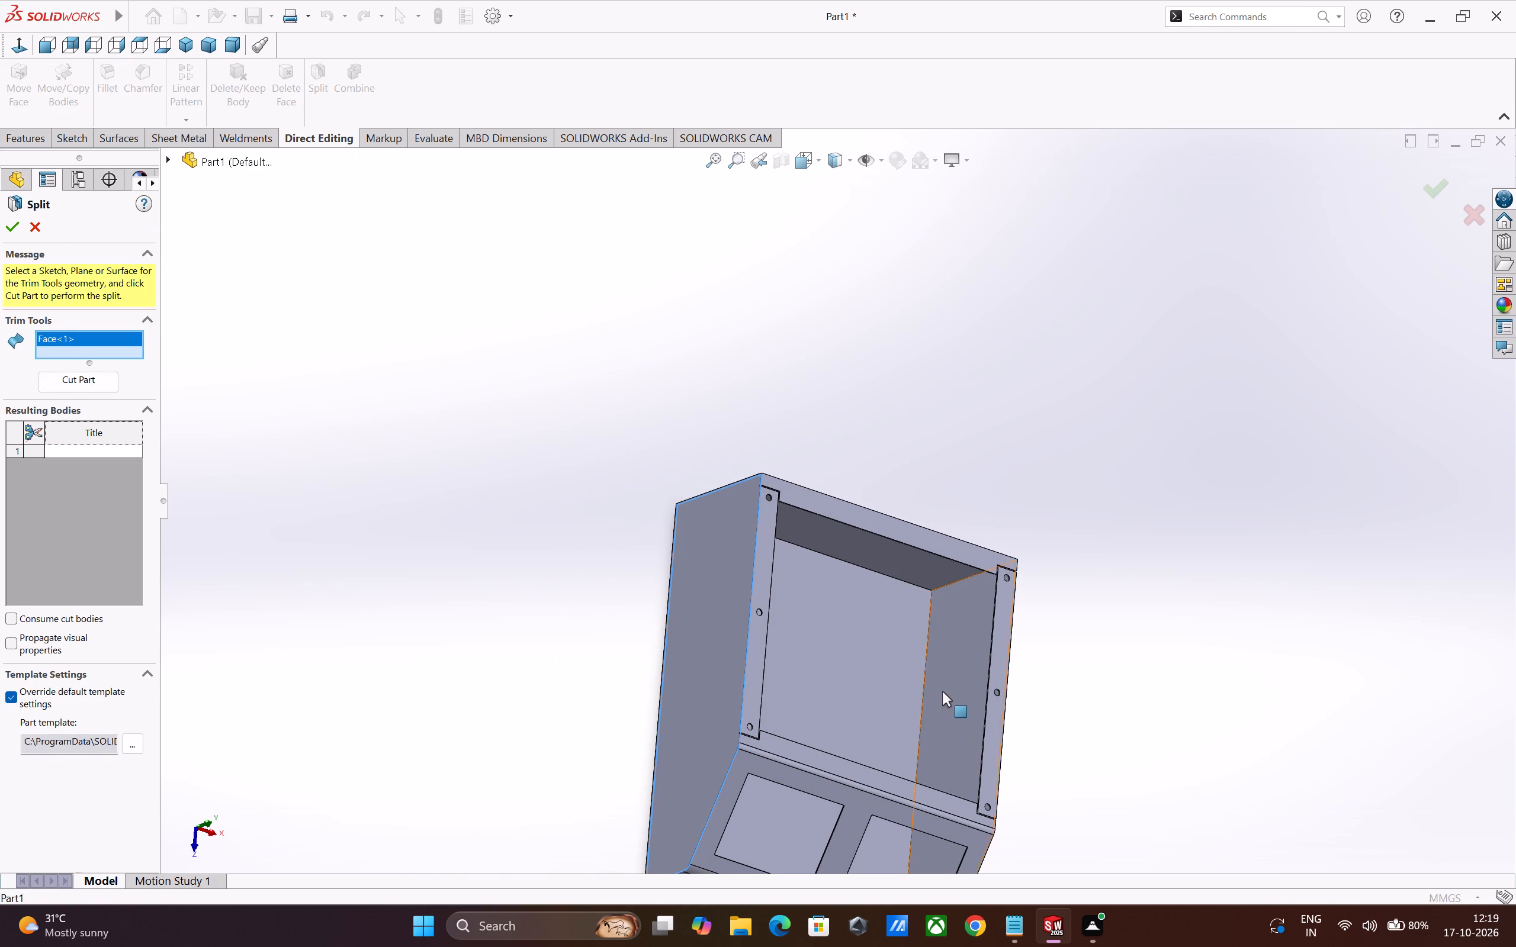
{"action": "left_click", "coordinate": [75, 389]}
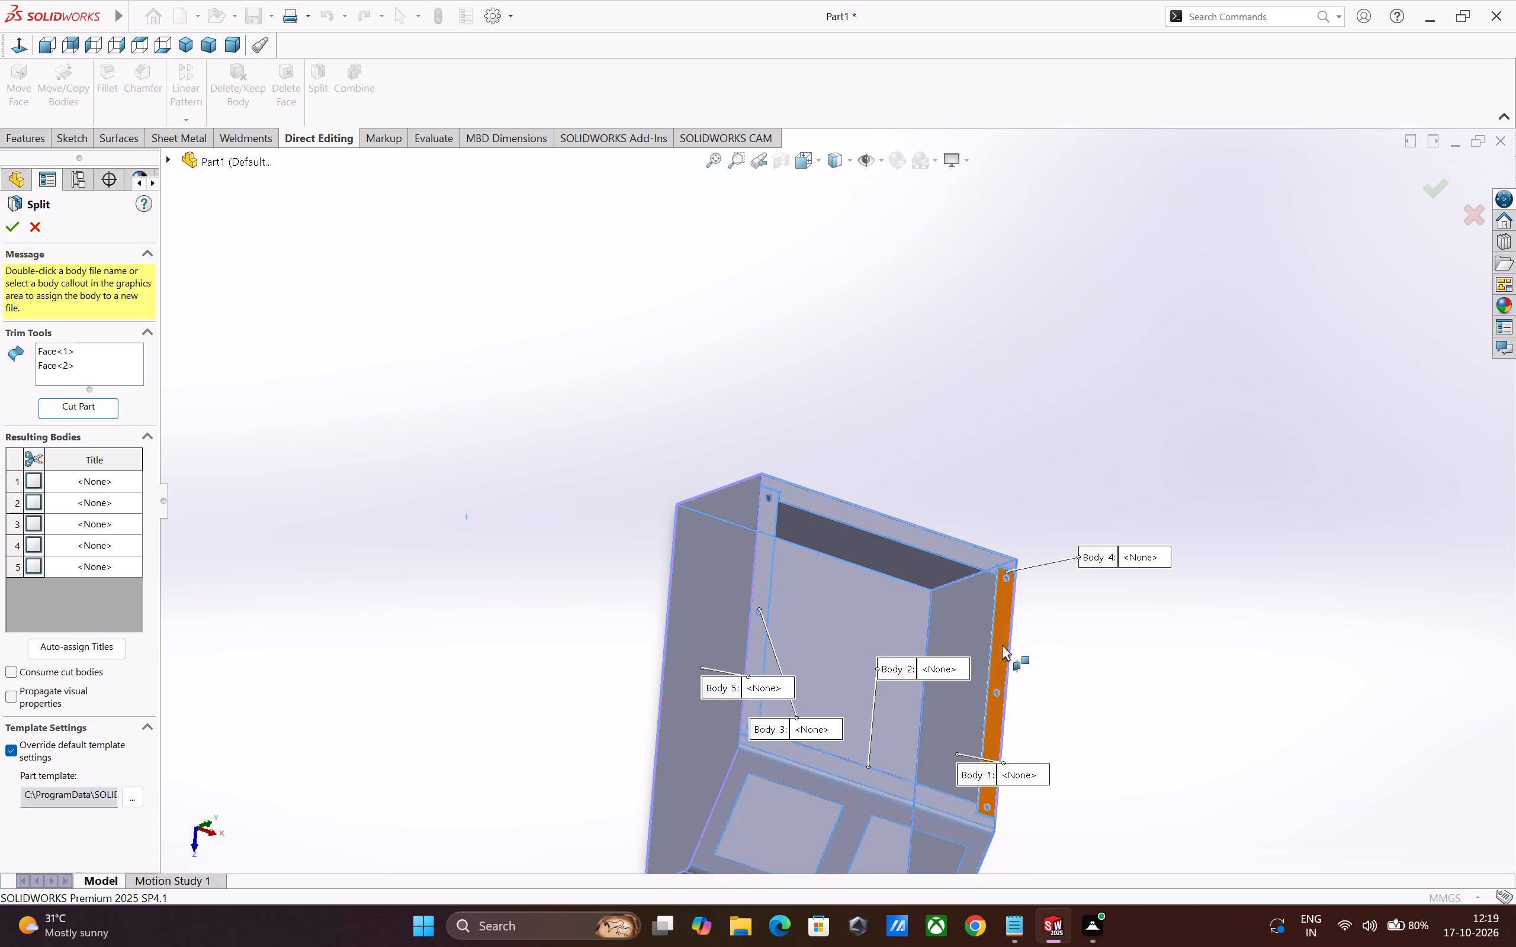
Mark the two outer side wall bodies among the resulting bodies and finish the split.
{"action": "middle_click_drag", "start_coordinate": [749, 664], "coordinate": [679, 600]}
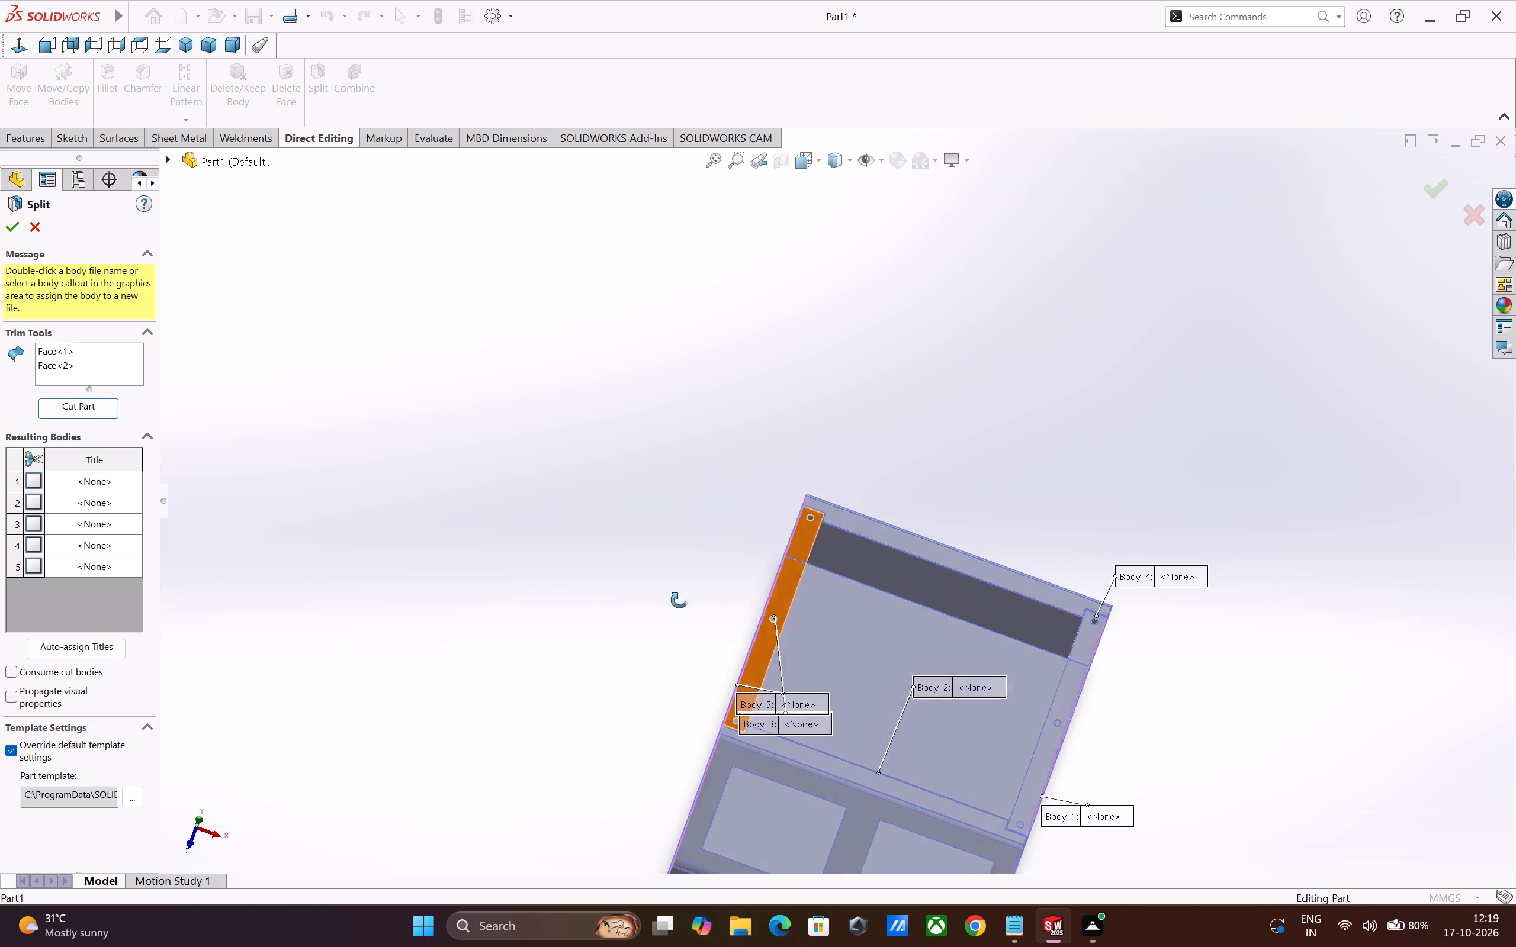
{"action": "middle_click_drag", "start_coordinate": [679, 600], "coordinate": [635, 573]}
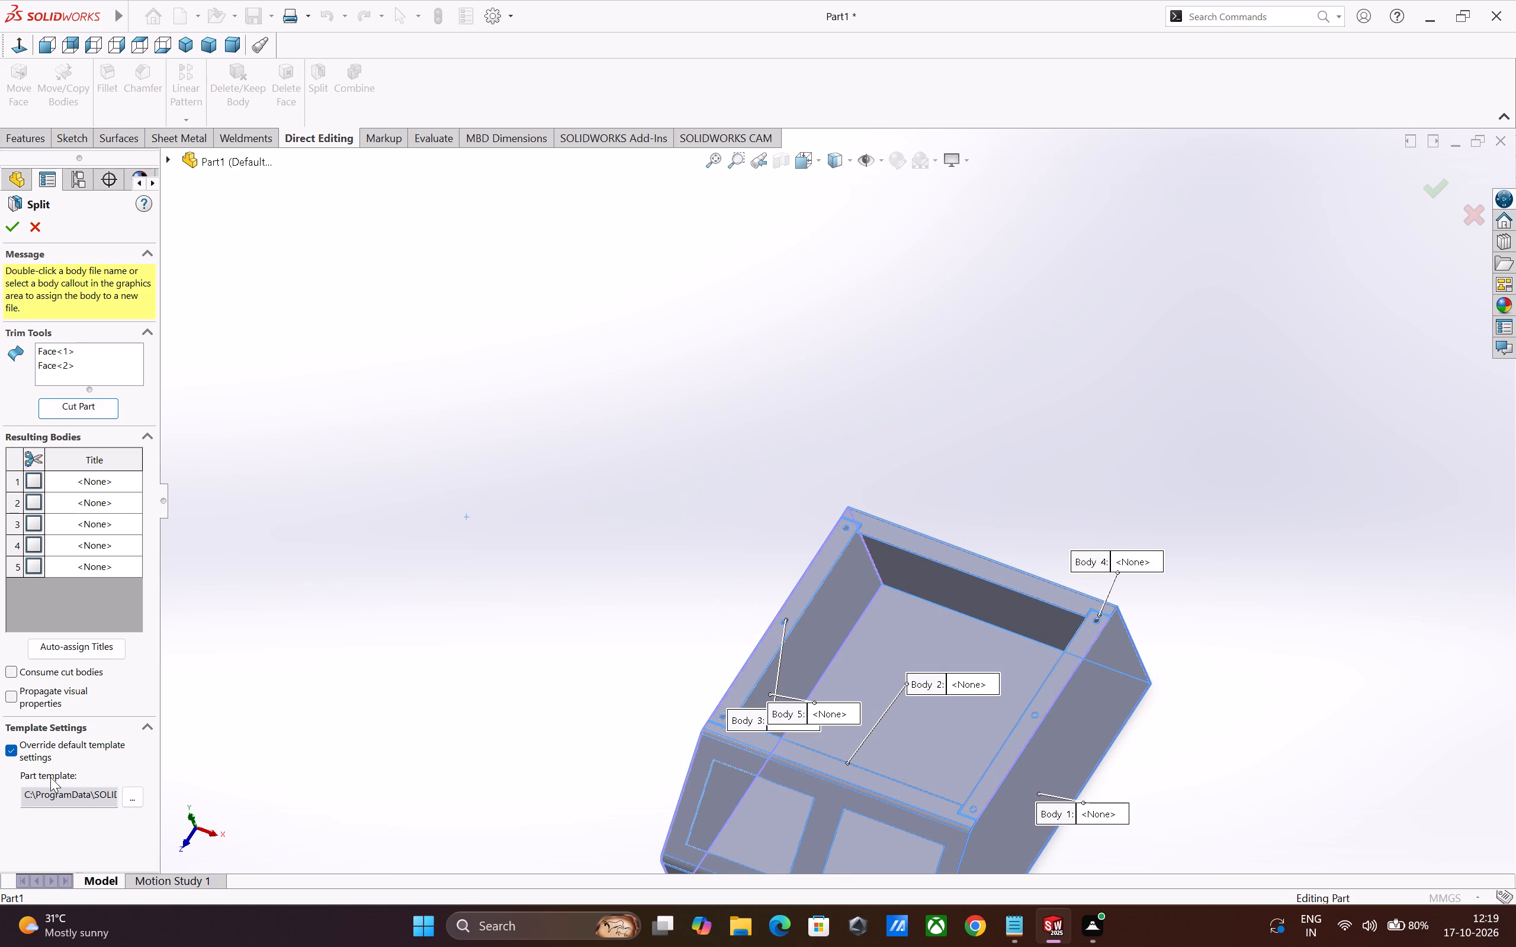
{"action": "middle_click_drag", "start_coordinate": [428, 730], "coordinate": [427, 648]}
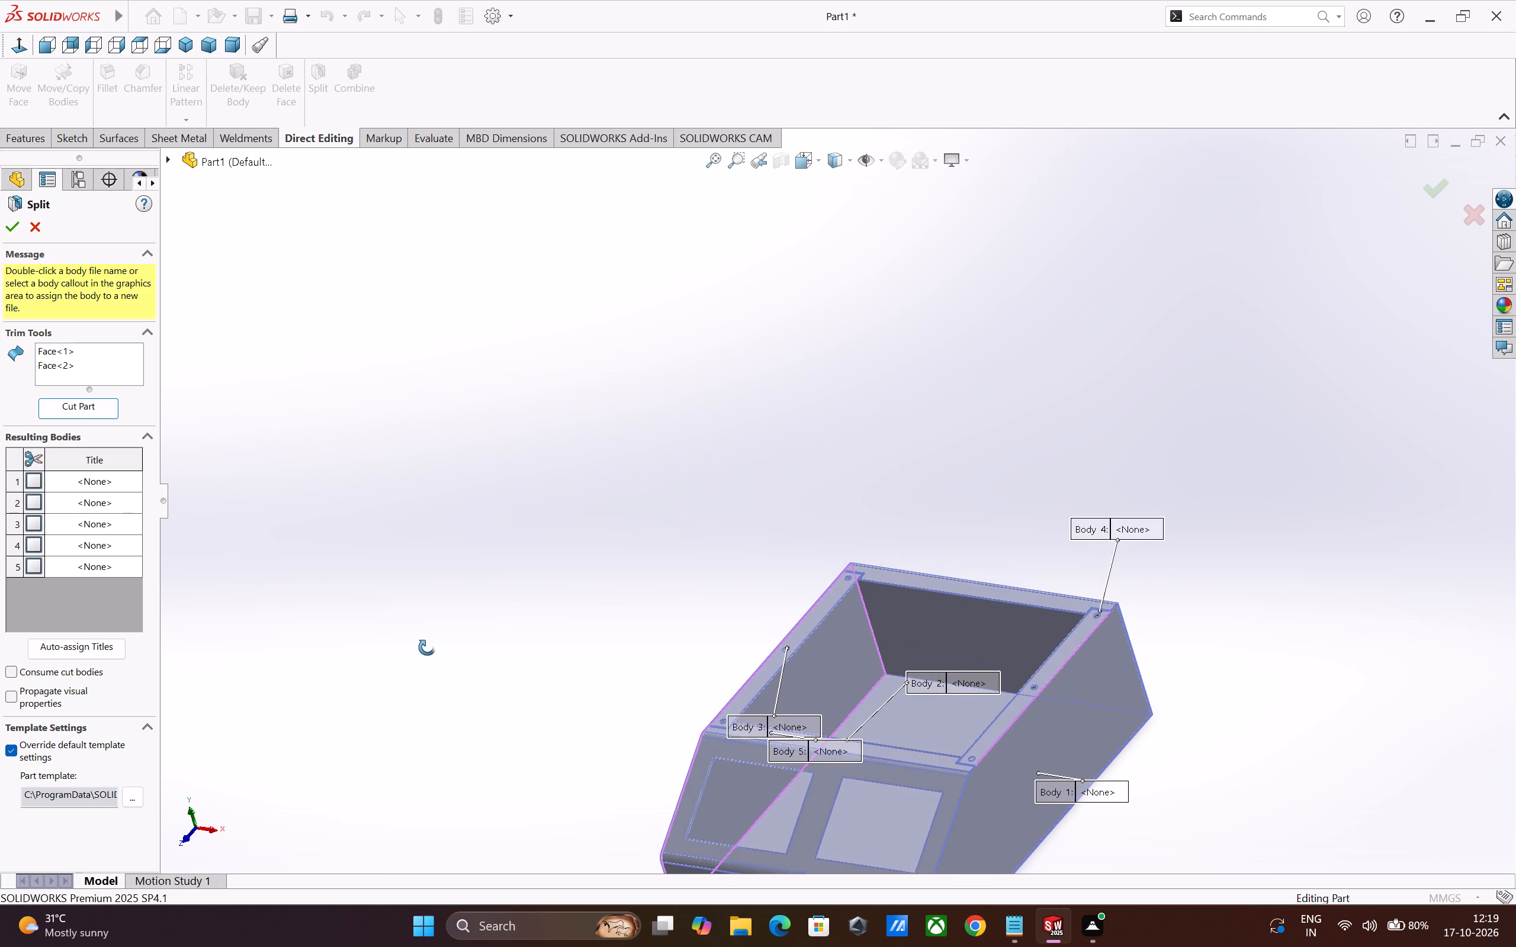
{"action": "middle_click_drag", "start_coordinate": [427, 648], "coordinate": [425, 648]}
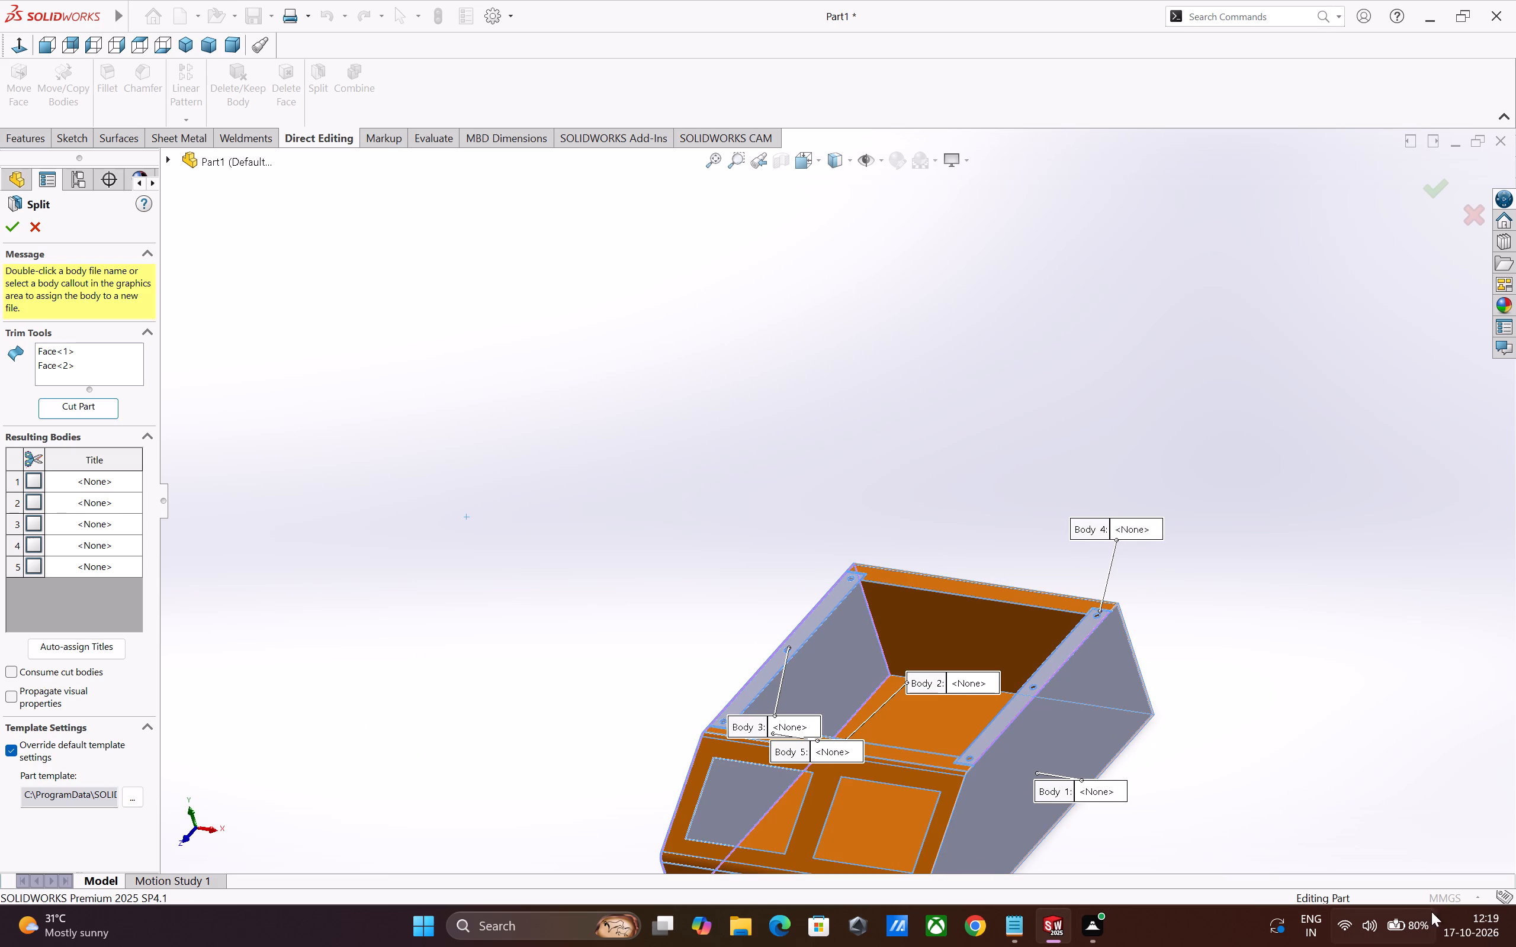
{"action": "left_click", "coordinate": [1051, 747]}
{"action": "left_click", "coordinate": [848, 688]}
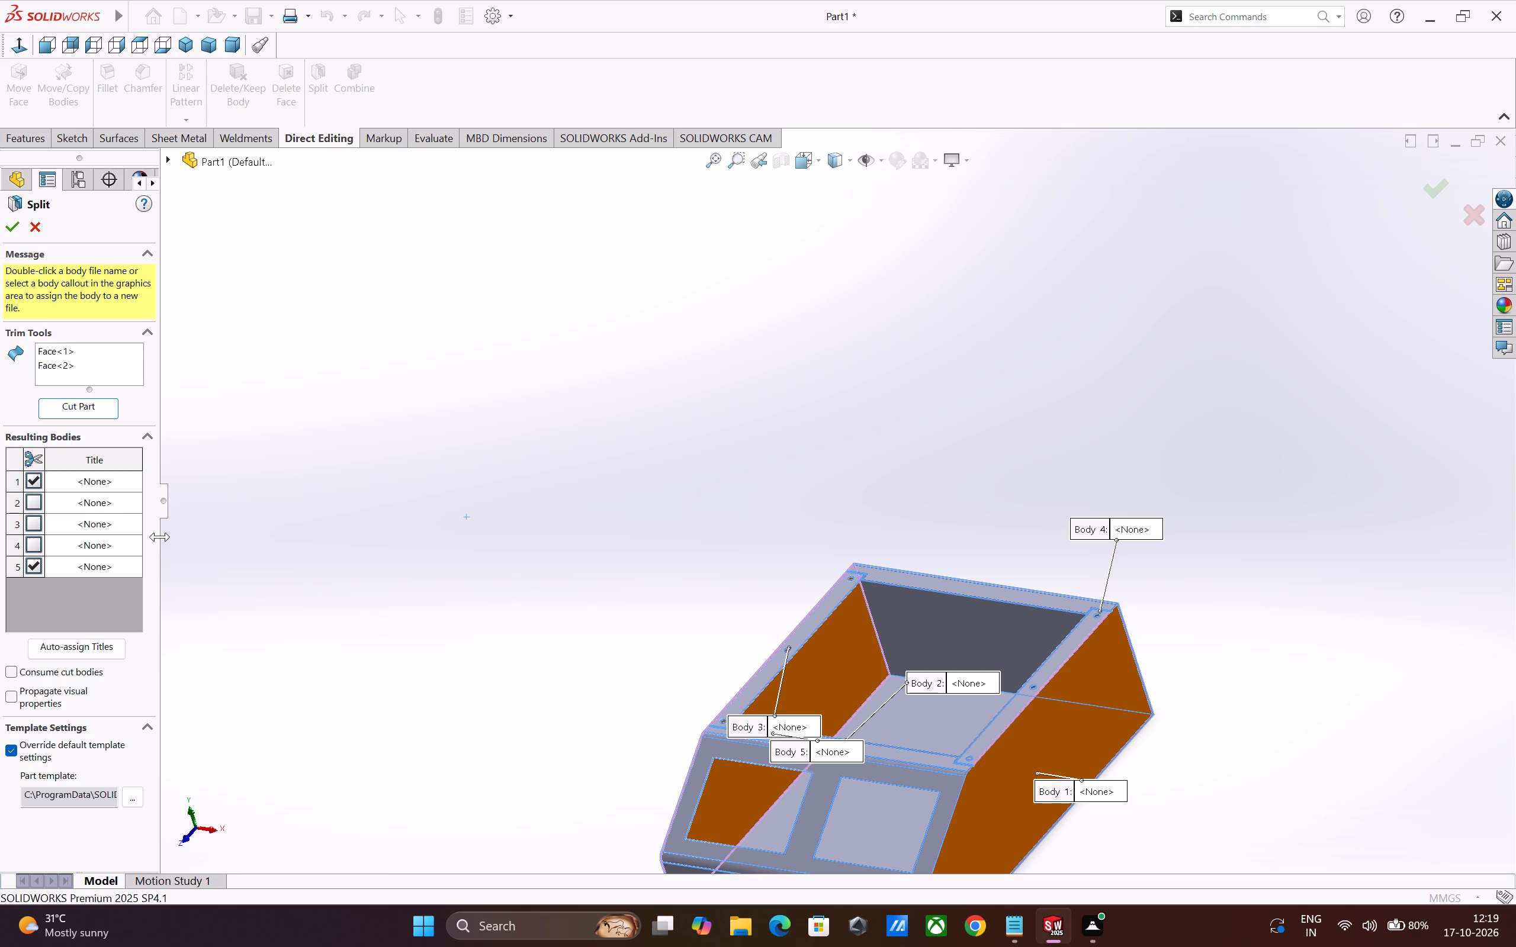
{"action": "scroll", "coordinate": [158, 555], "scroll_direction": "down", "scroll_amount": 1}
{"action": "left_click", "coordinate": [15, 233]}
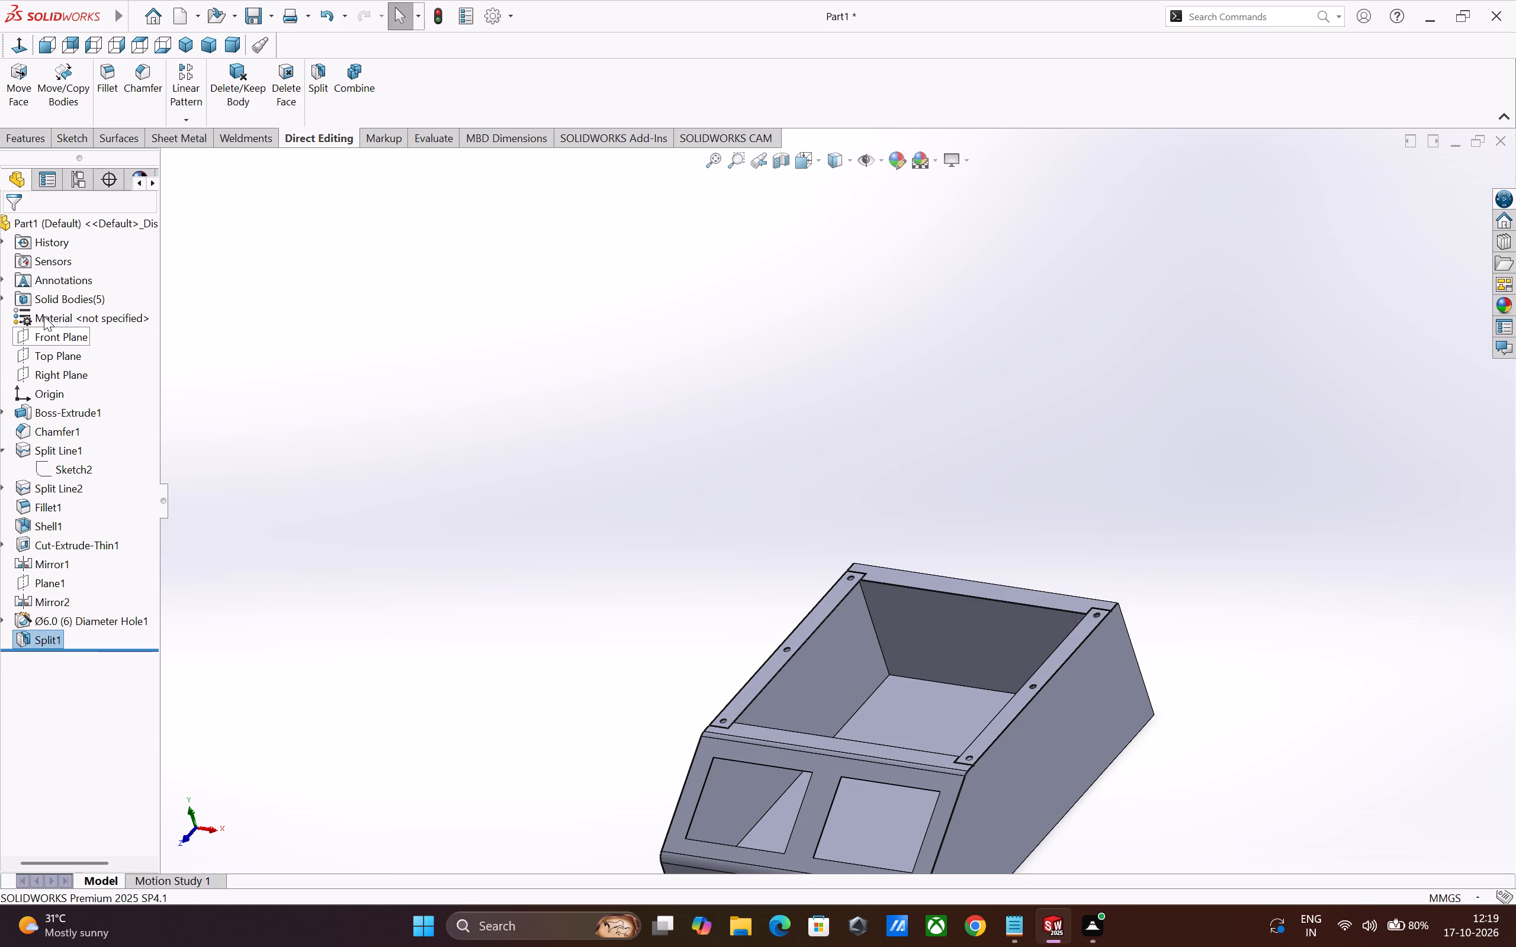
List the solid bodies, isolate the right side wall body to check it, and exit isolation.
{"action": "left_click", "coordinate": [3, 299]}
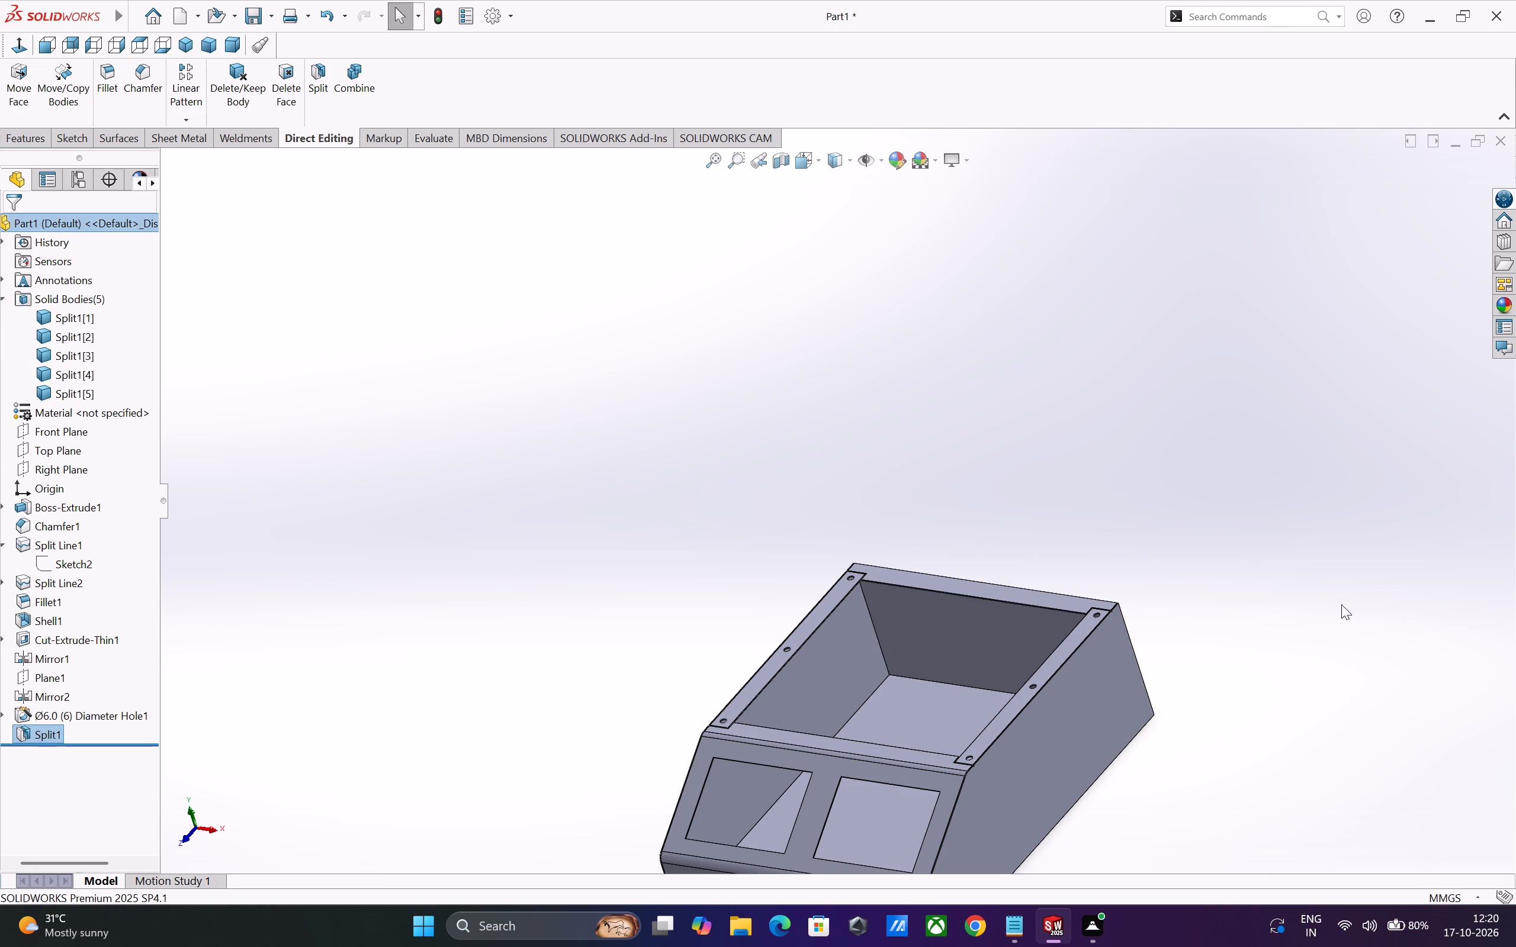
{"action": "left_click", "coordinate": [1074, 749]}
{"action": "right_click", "coordinate": [1054, 738]}
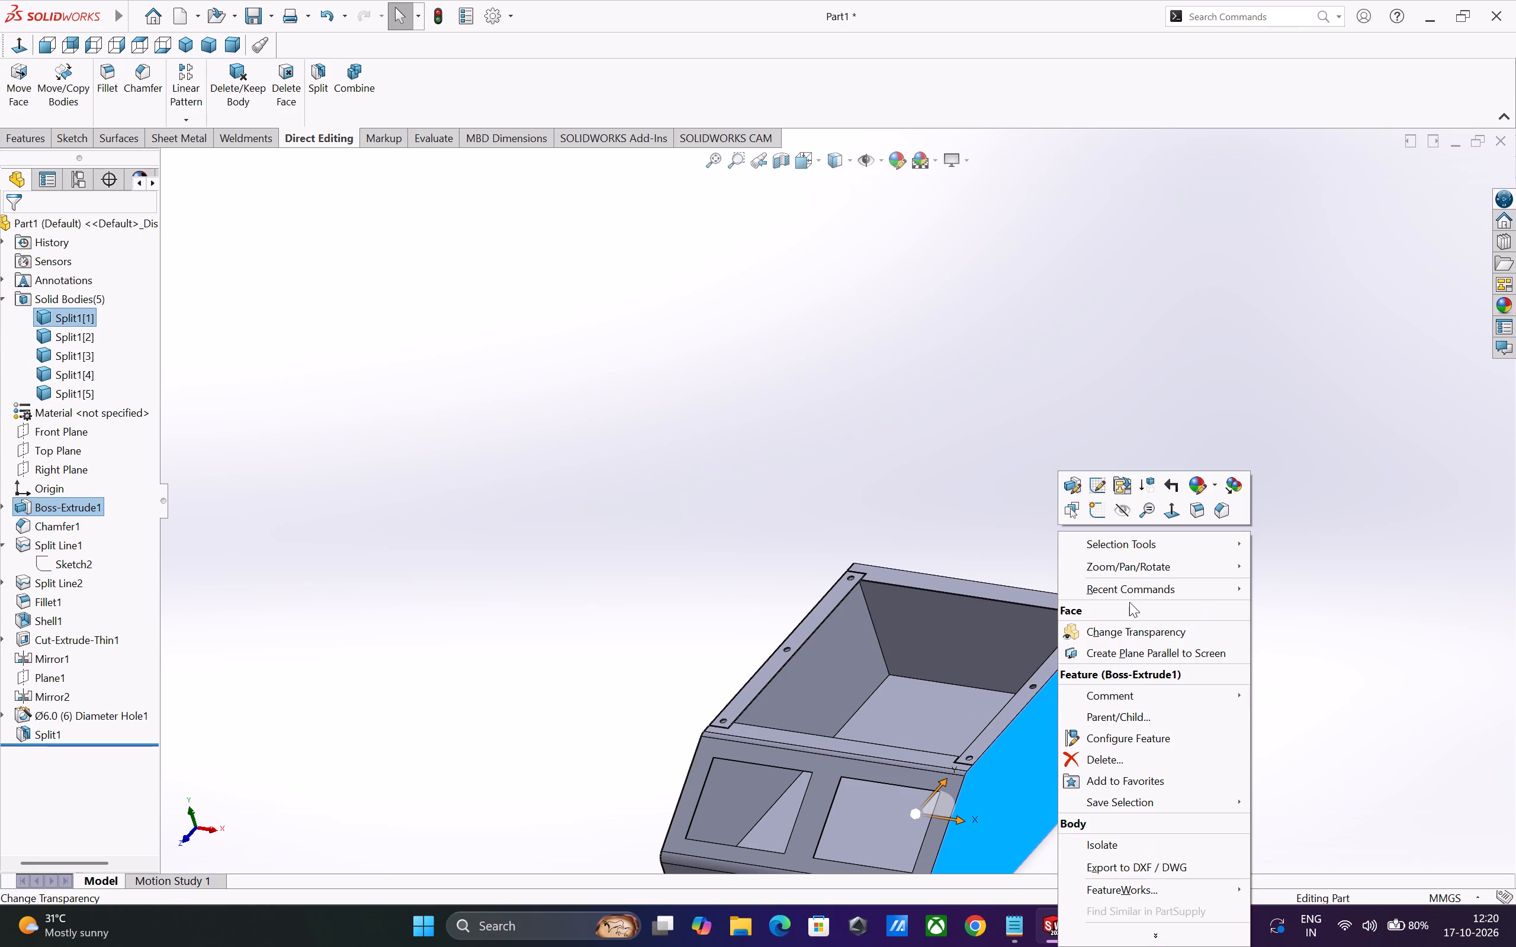
{"action": "left_click", "coordinate": [1108, 848]}
{"action": "scroll", "coordinate": [857, 601], "scroll_direction": "up", "scroll_amount": 3}
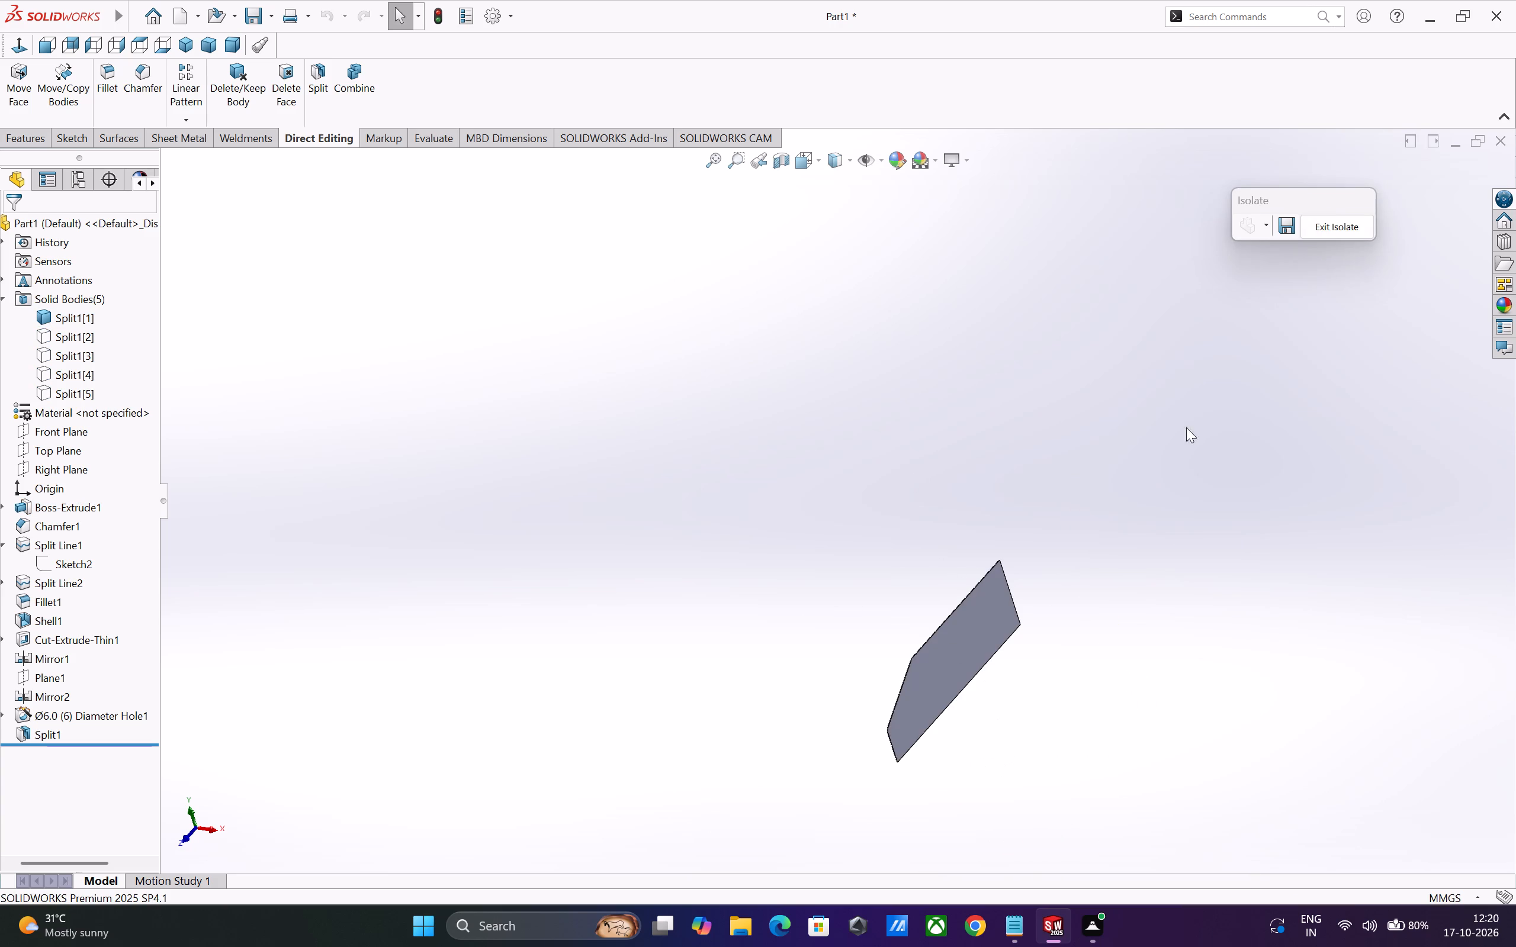
{"action": "left_click", "coordinate": [1340, 223]}
{"action": "scroll", "coordinate": [952, 683], "scroll_direction": "down", "scroll_amount": 2}
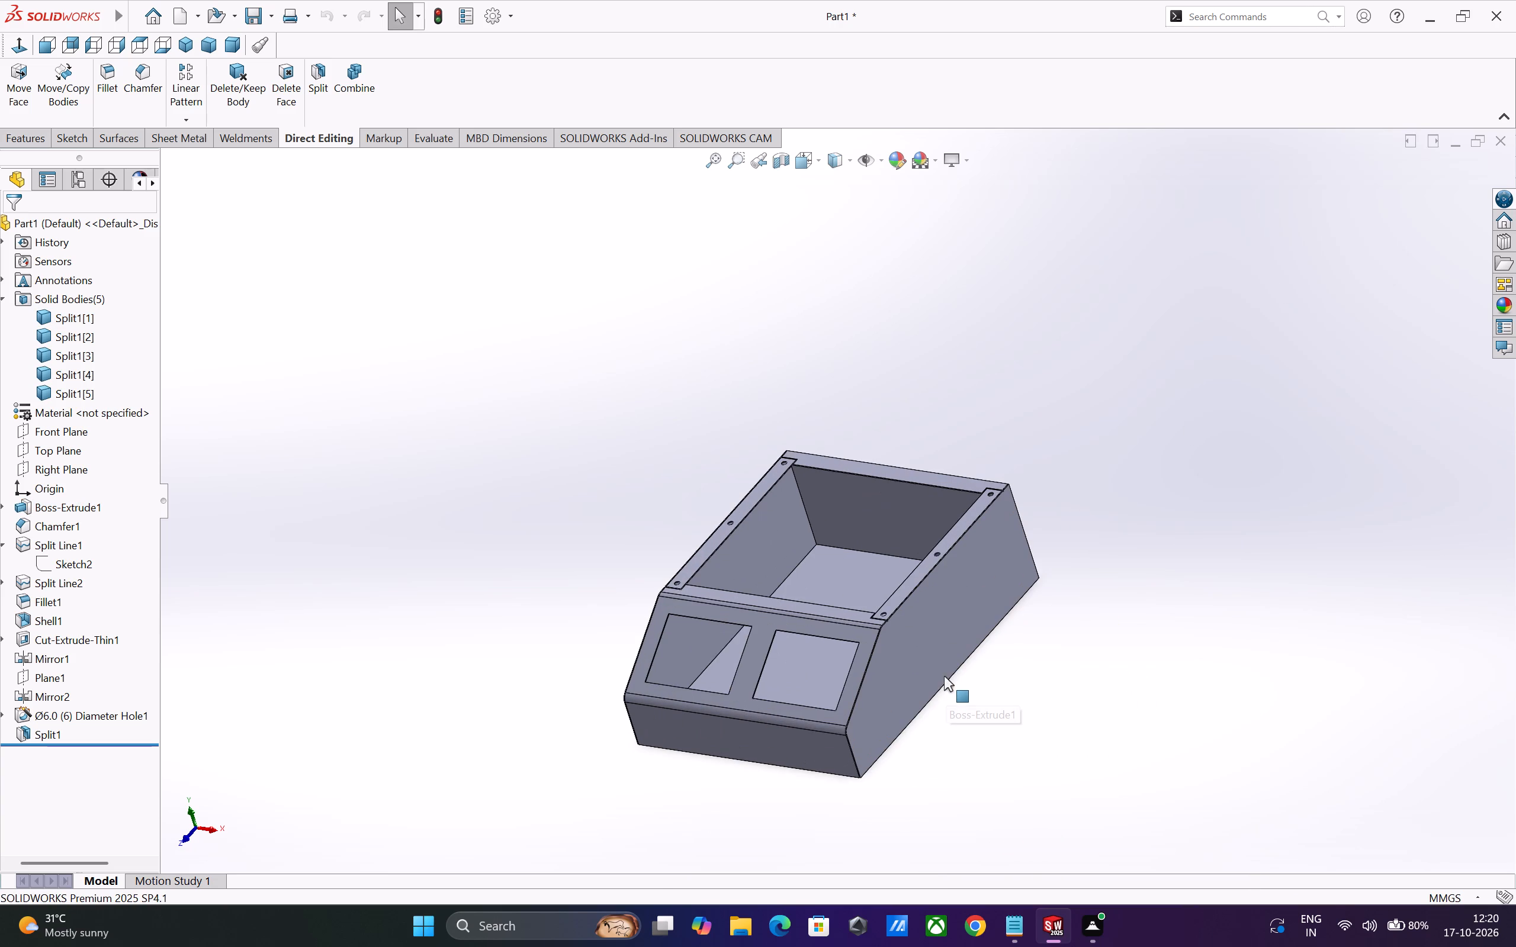
Isolate the right rim strip body to check its shape and holes, and exit isolation.
{"action": "scroll", "coordinate": [944, 676], "scroll_direction": "down", "scroll_amount": 2}
{"action": "middle_click_drag", "start_coordinate": [926, 655], "coordinate": [866, 666]}
{"action": "scroll", "coordinate": [866, 666], "scroll_direction": "down", "scroll_amount": 2}
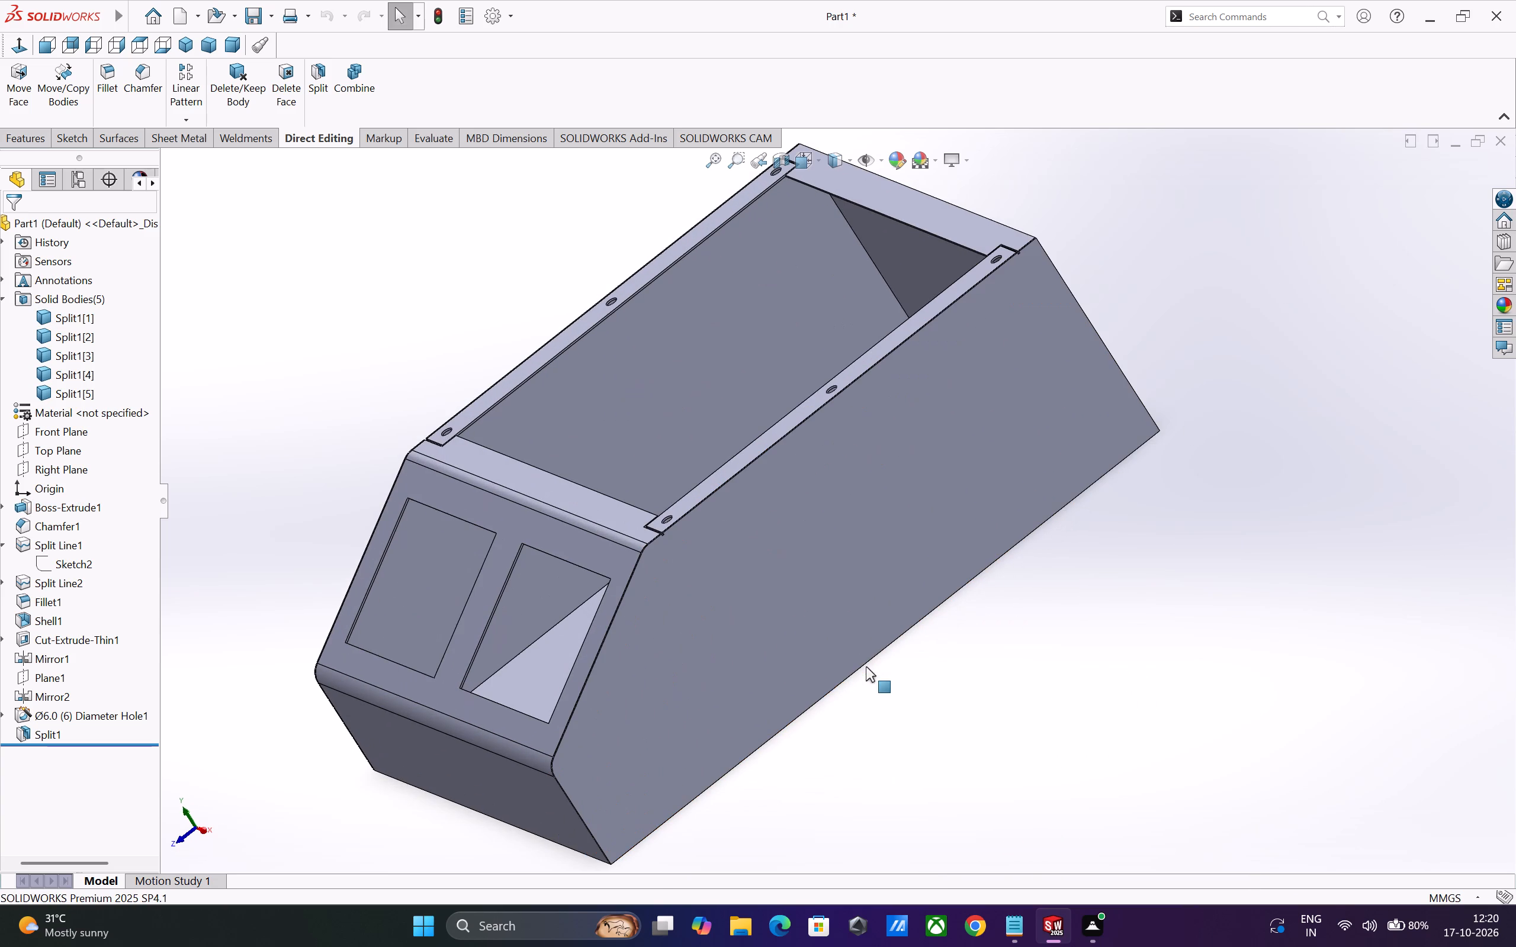
{"action": "scroll", "coordinate": [728, 632], "scroll_direction": "down", "scroll_amount": 3}
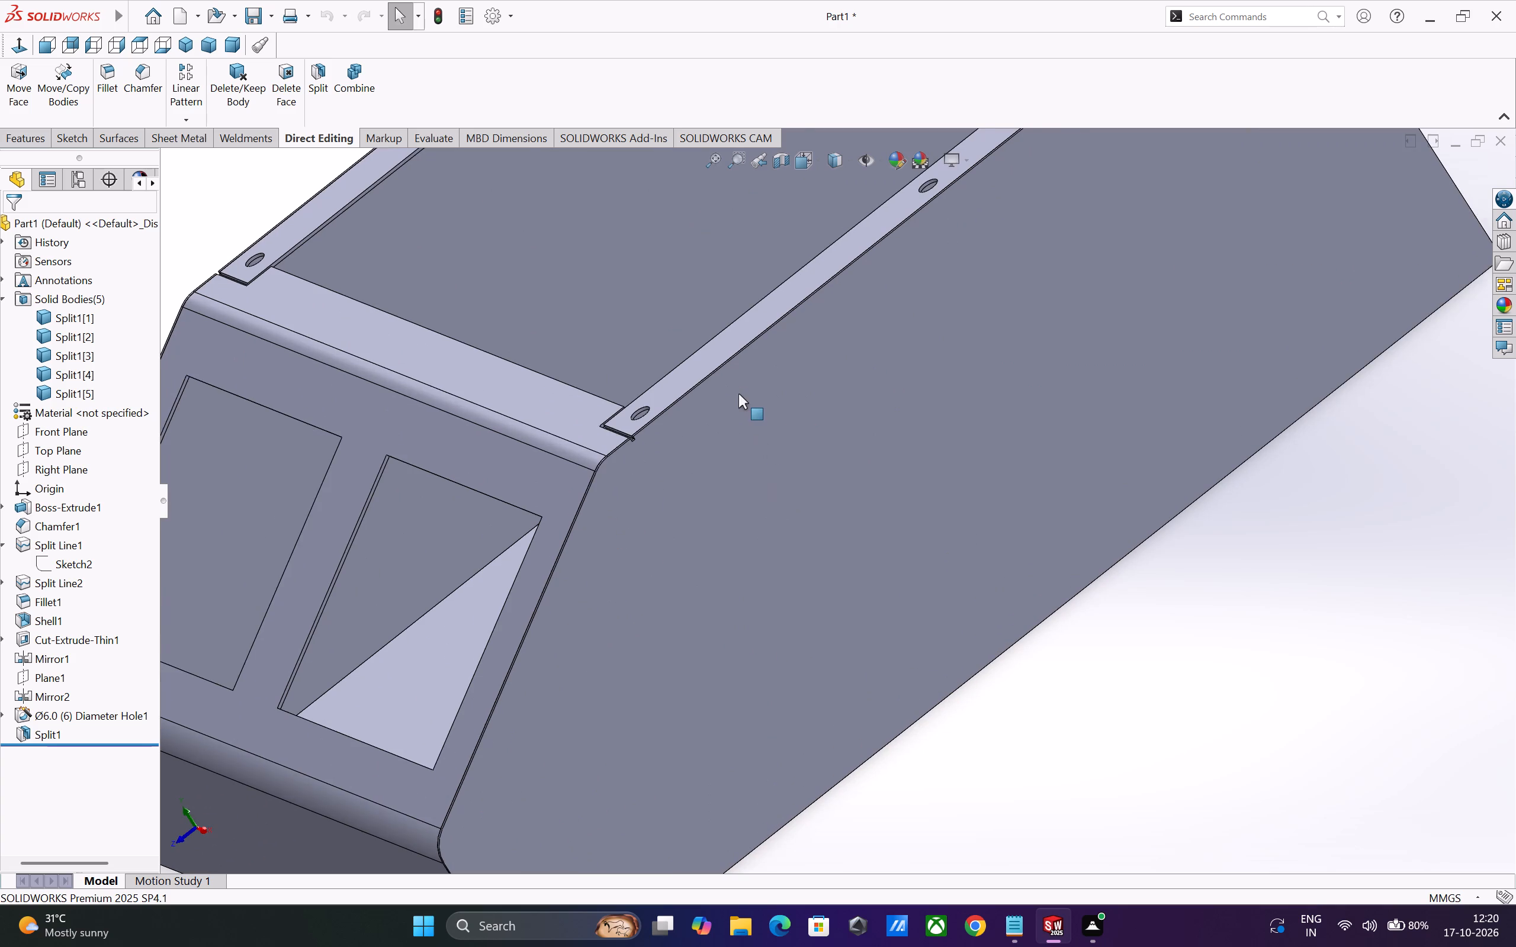
{"action": "scroll", "coordinate": [738, 394], "scroll_direction": "up", "scroll_amount": 3}
{"action": "scroll", "coordinate": [730, 379], "scroll_direction": "down", "scroll_amount": 5}
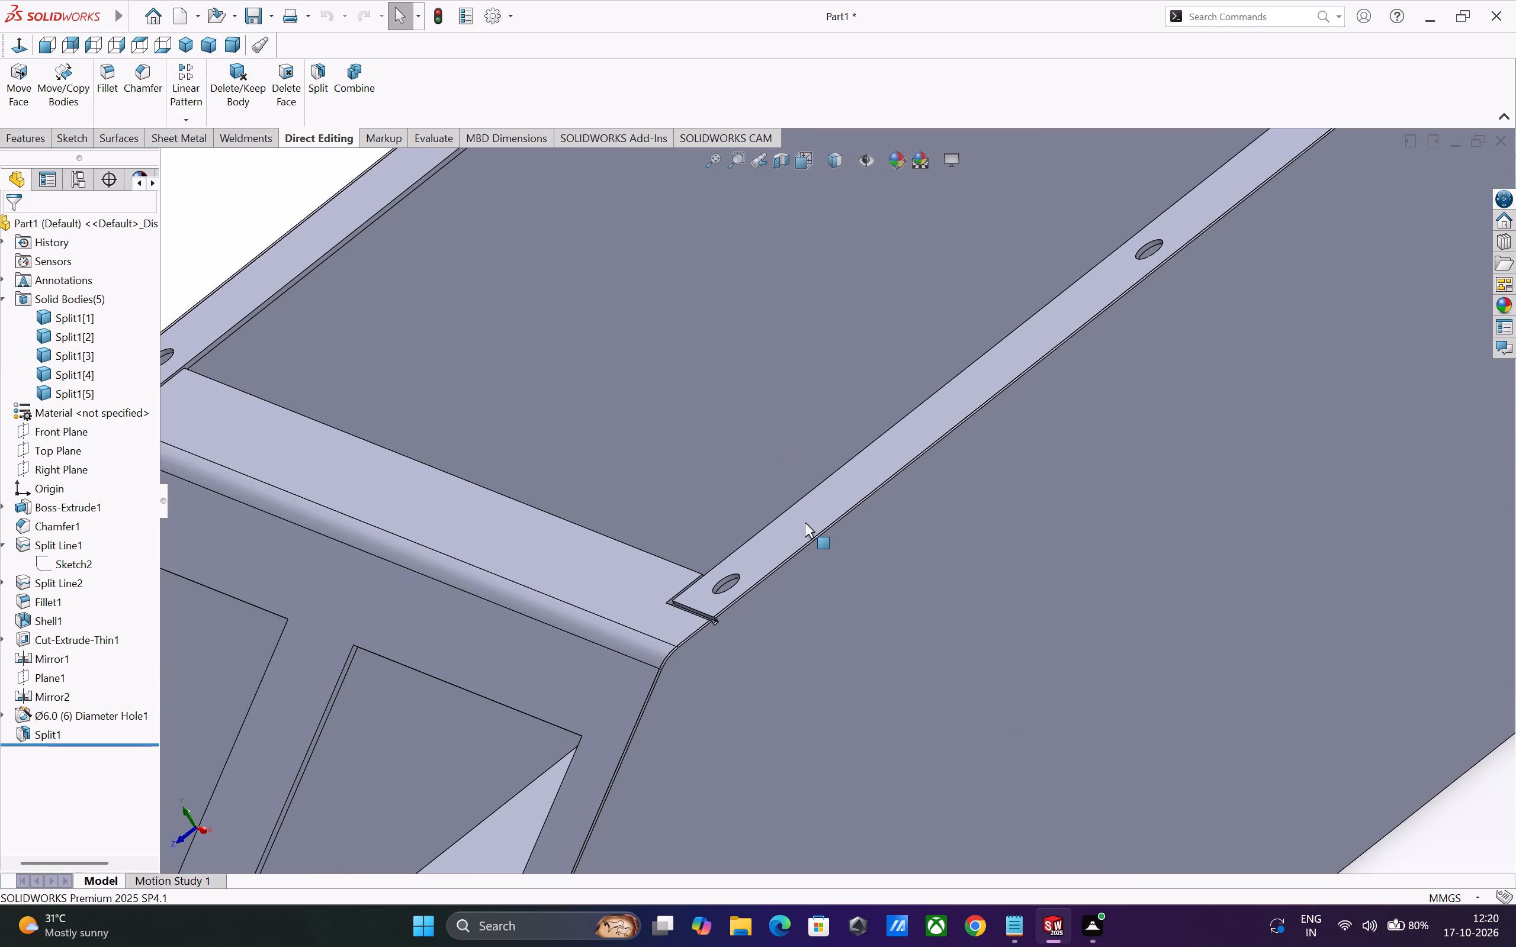
{"action": "right_click", "coordinate": [805, 523]}
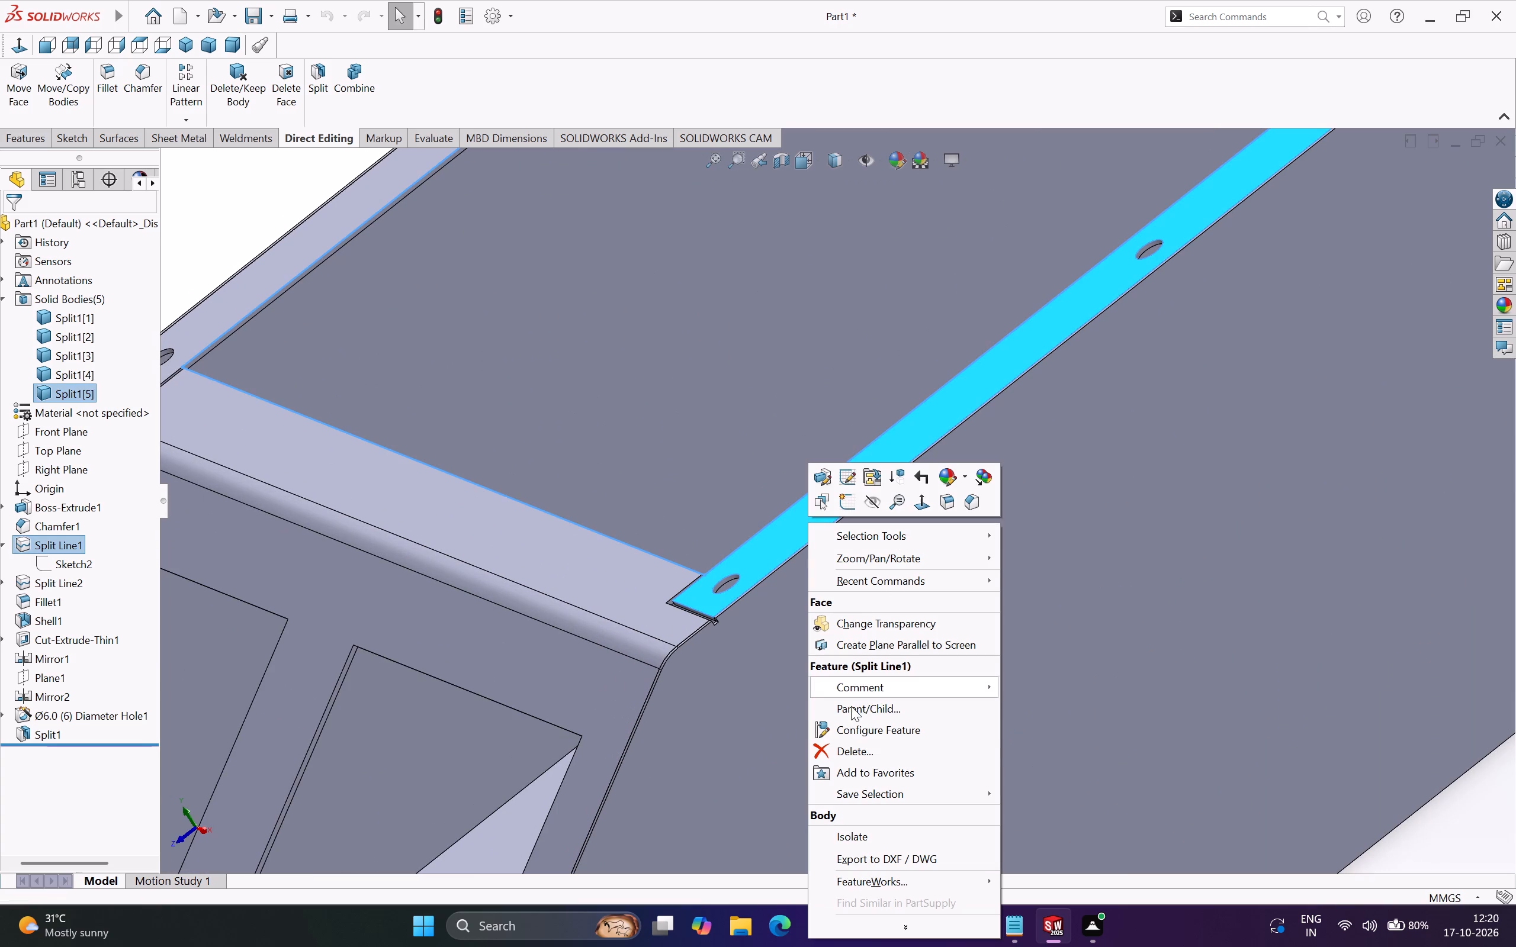
{"action": "left_click", "coordinate": [862, 832]}
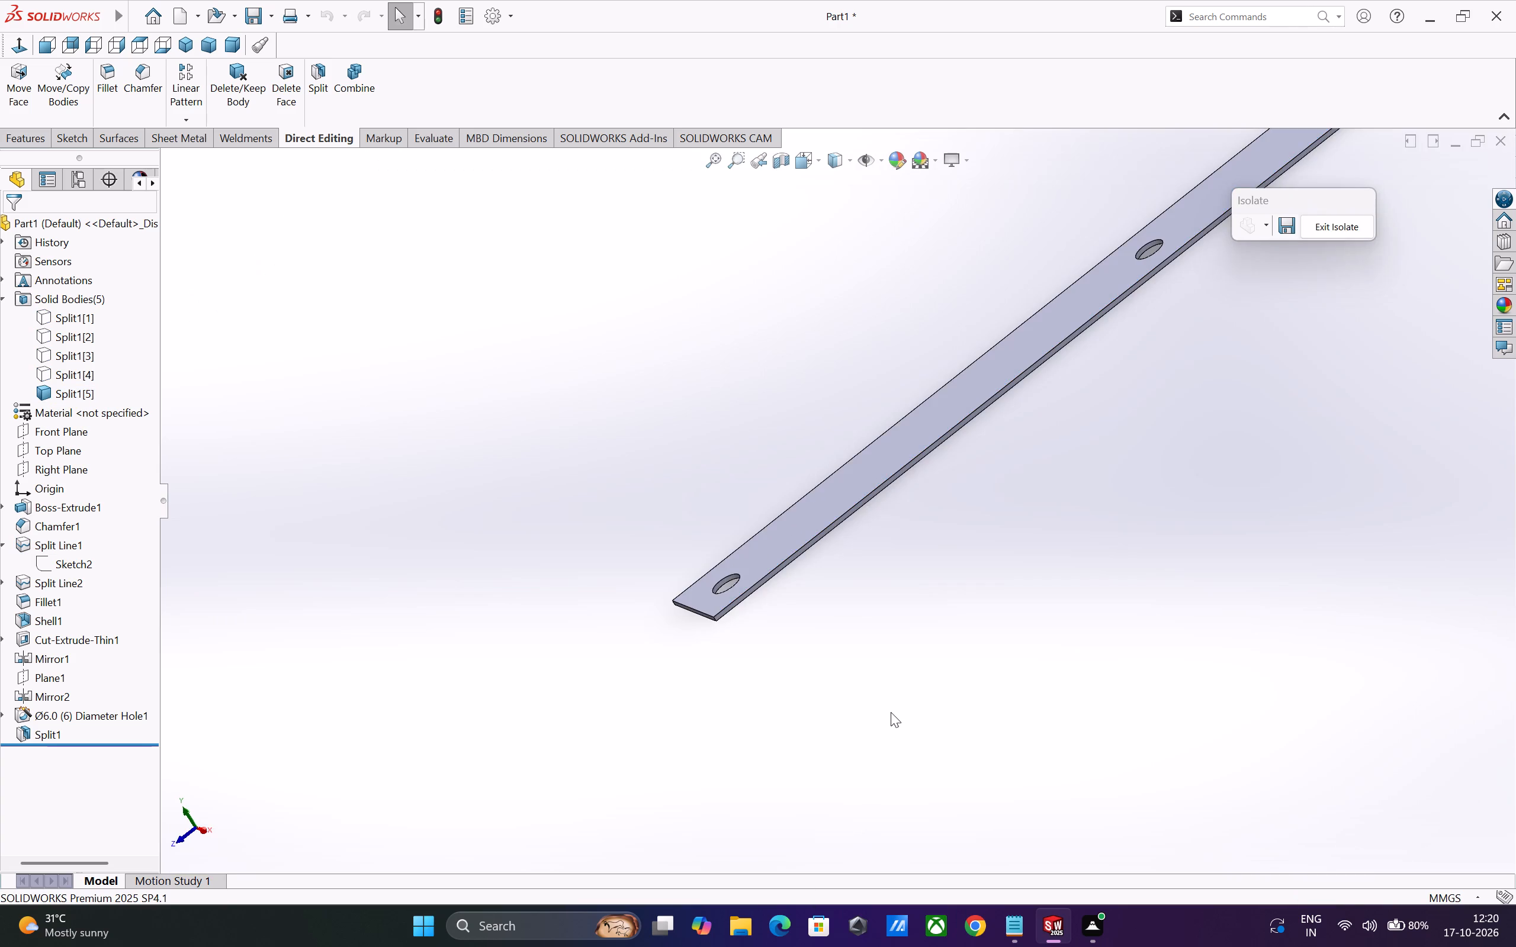
{"action": "scroll", "coordinate": [890, 709], "scroll_direction": "up", "scroll_amount": 3}
{"action": "scroll", "coordinate": [1056, 521], "scroll_direction": "up", "scroll_amount": 3}
{"action": "scroll", "coordinate": [996, 331], "scroll_direction": "down", "scroll_amount": 1}
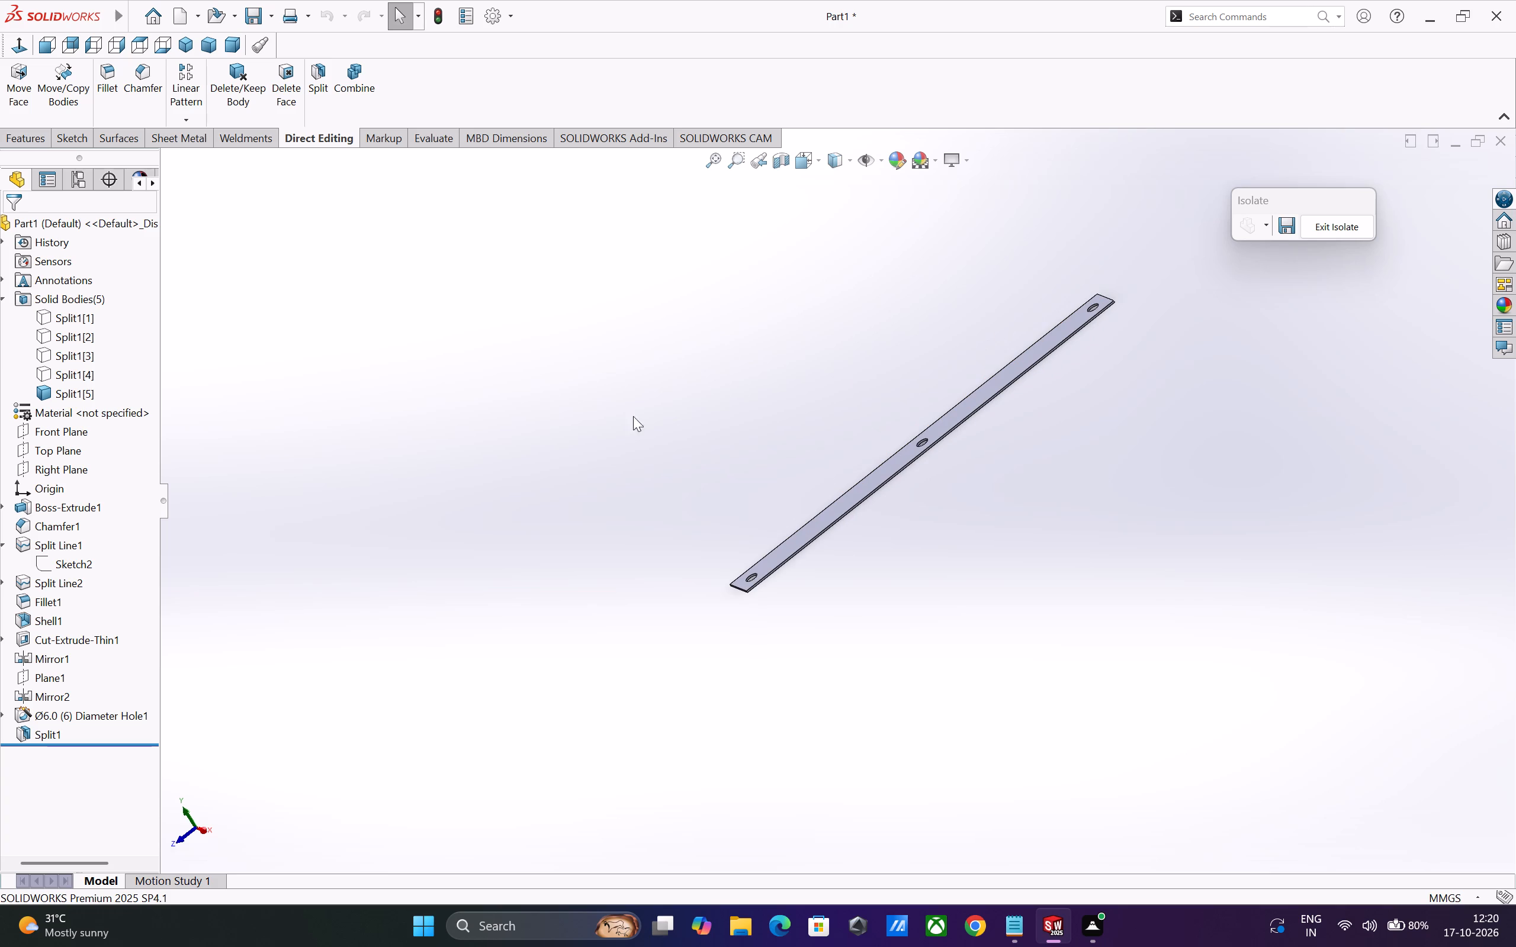
{"action": "left_click", "coordinate": [1321, 223]}
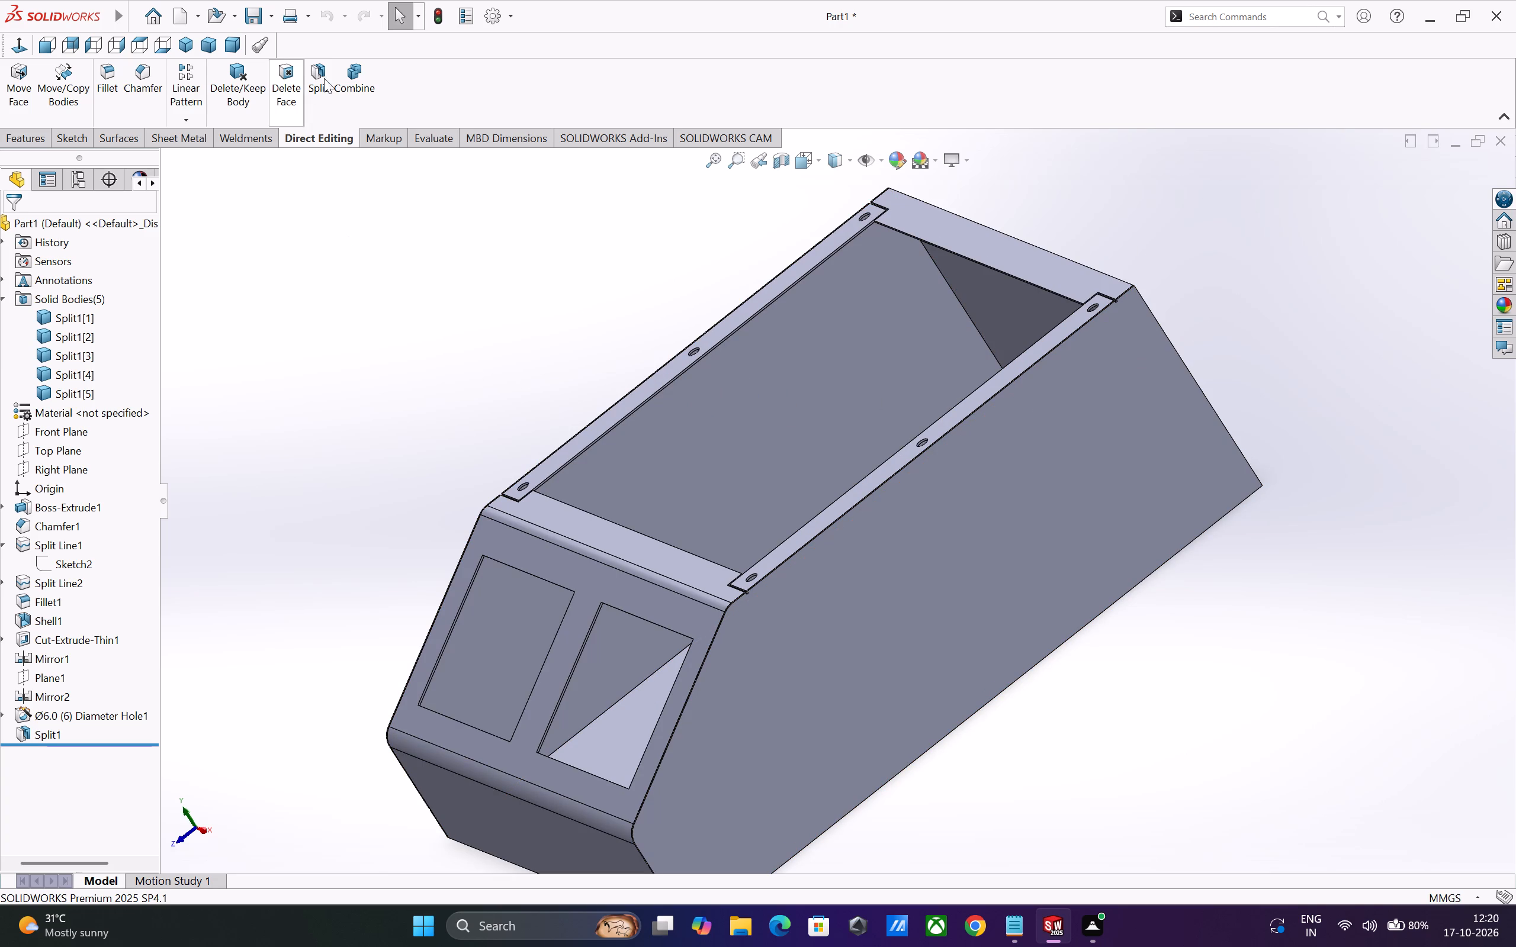
Combine the right rim strip with the right side wall into one body using the Add operation.
{"action": "left_click", "coordinate": [352, 98]}
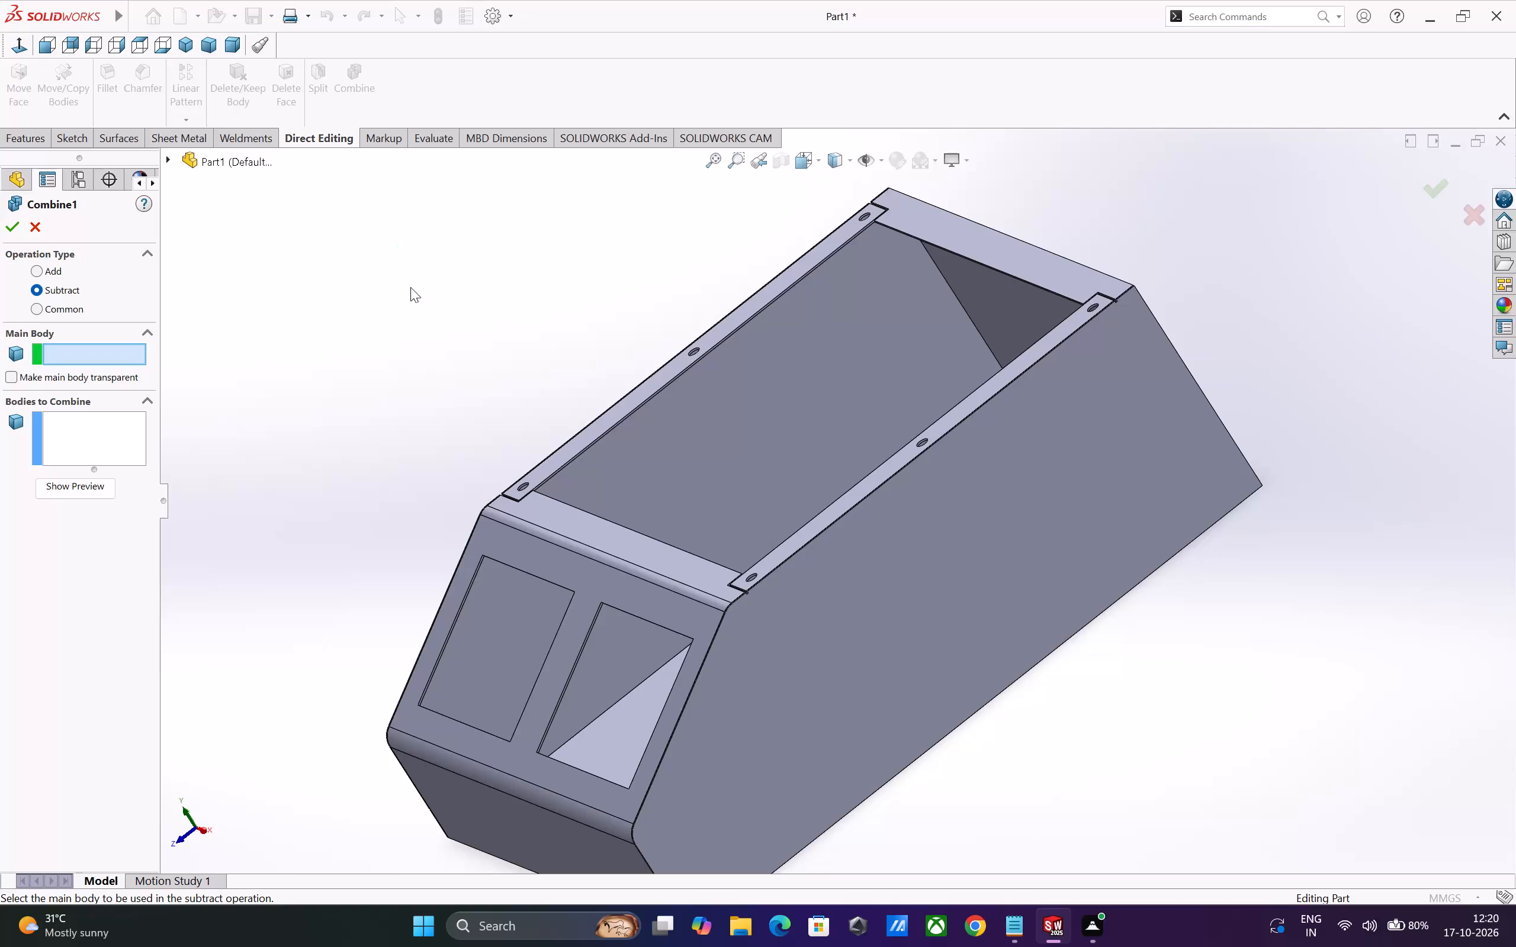
{"action": "left_click", "coordinate": [844, 502]}
{"action": "left_click", "coordinate": [876, 548]}
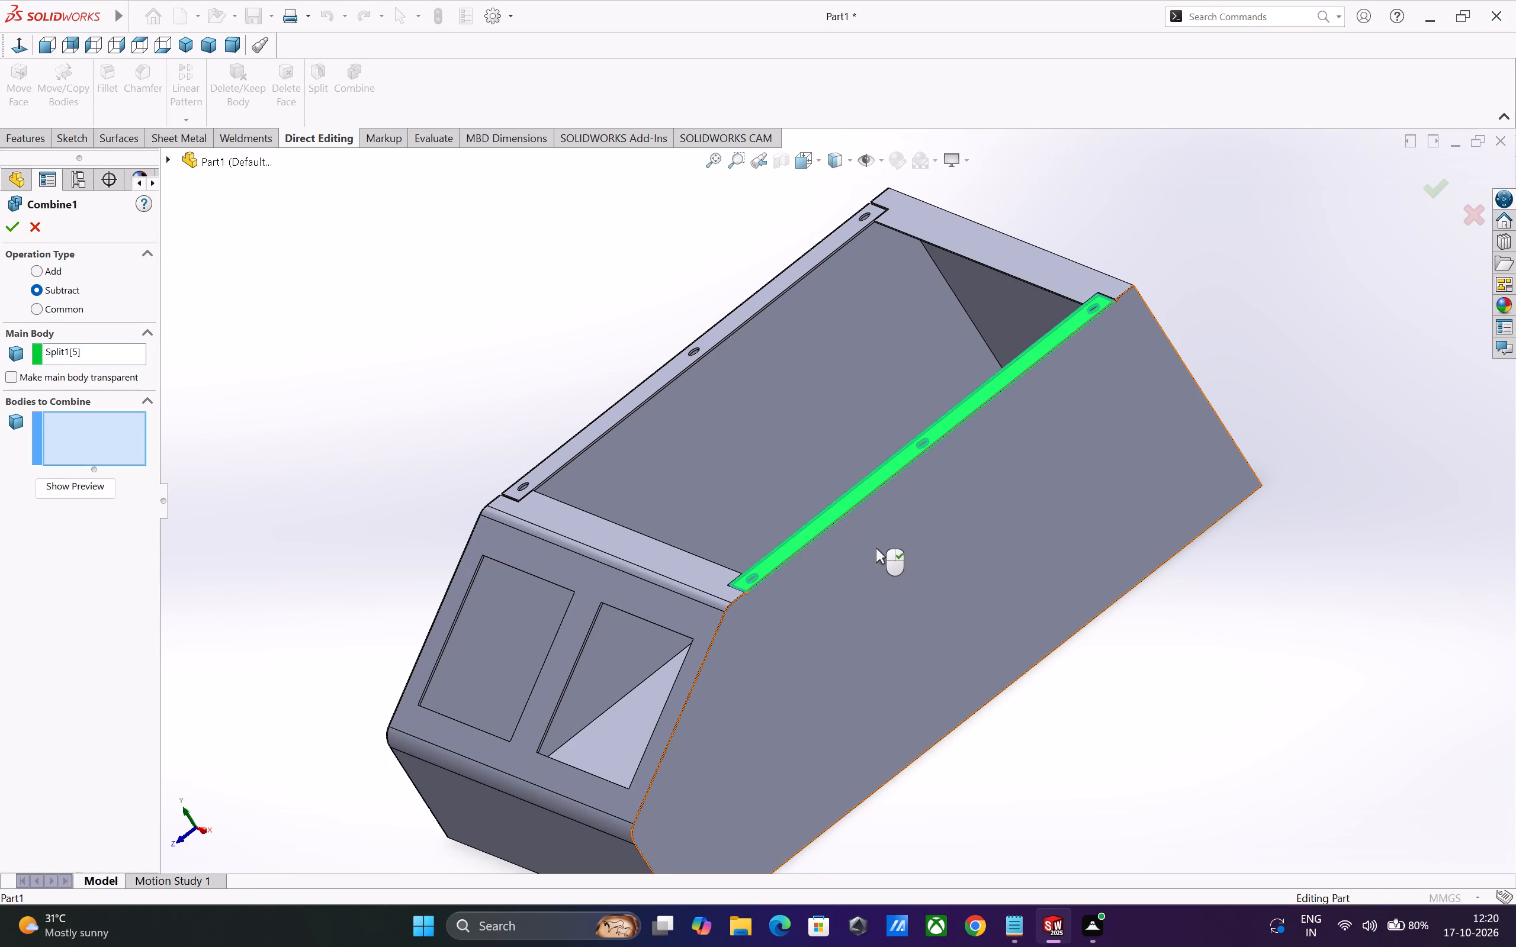
{"action": "left_click", "coordinate": [34, 274]}
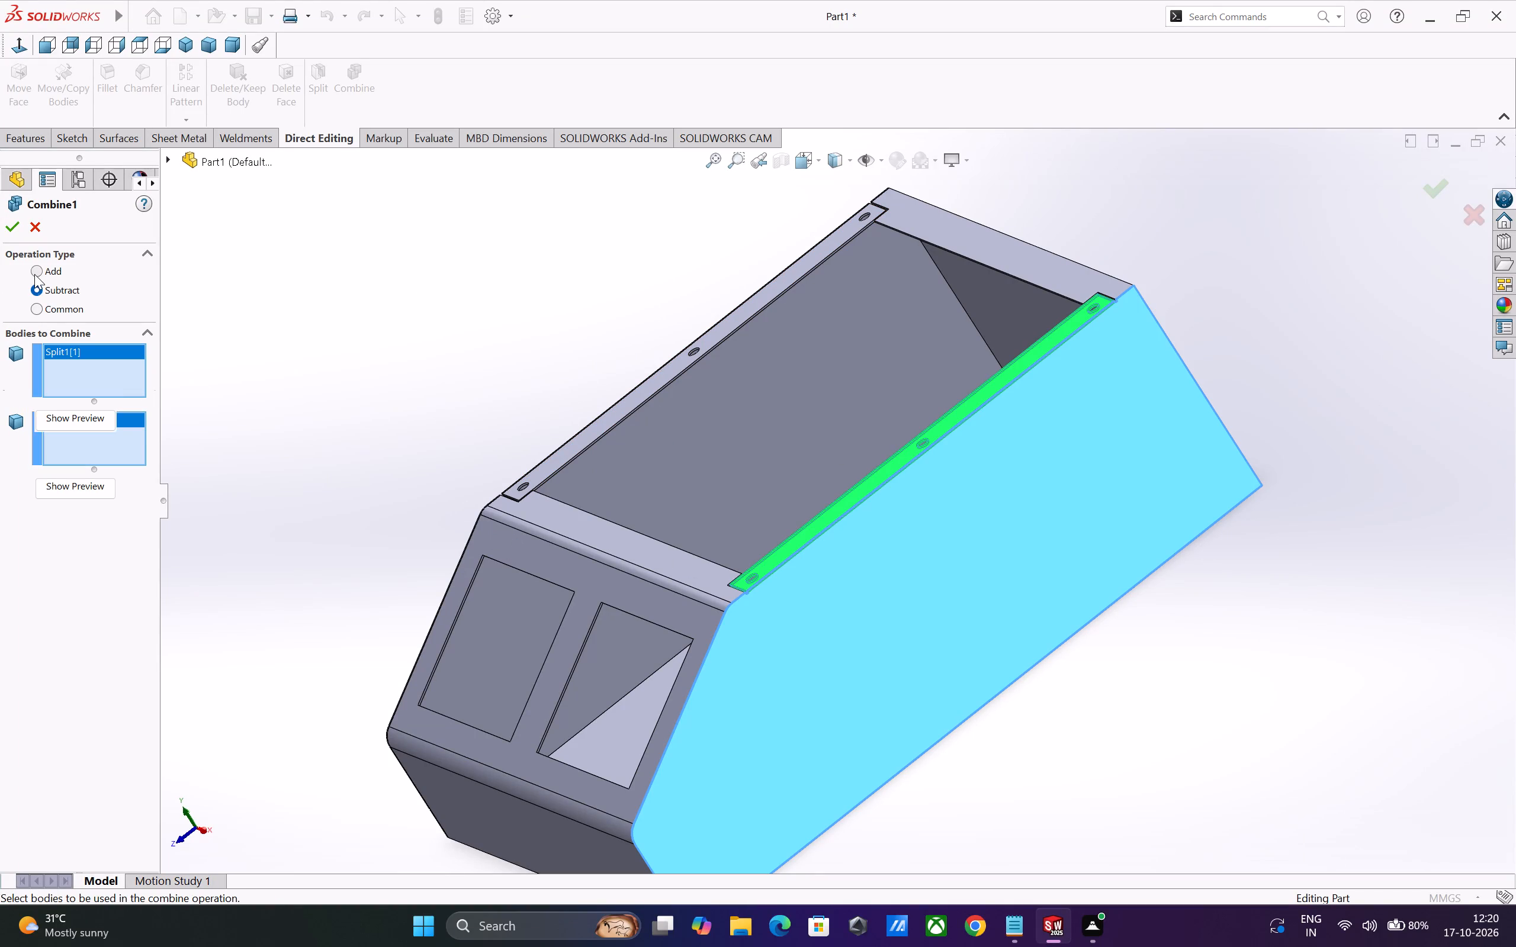
{"action": "left_click", "coordinate": [808, 530]}
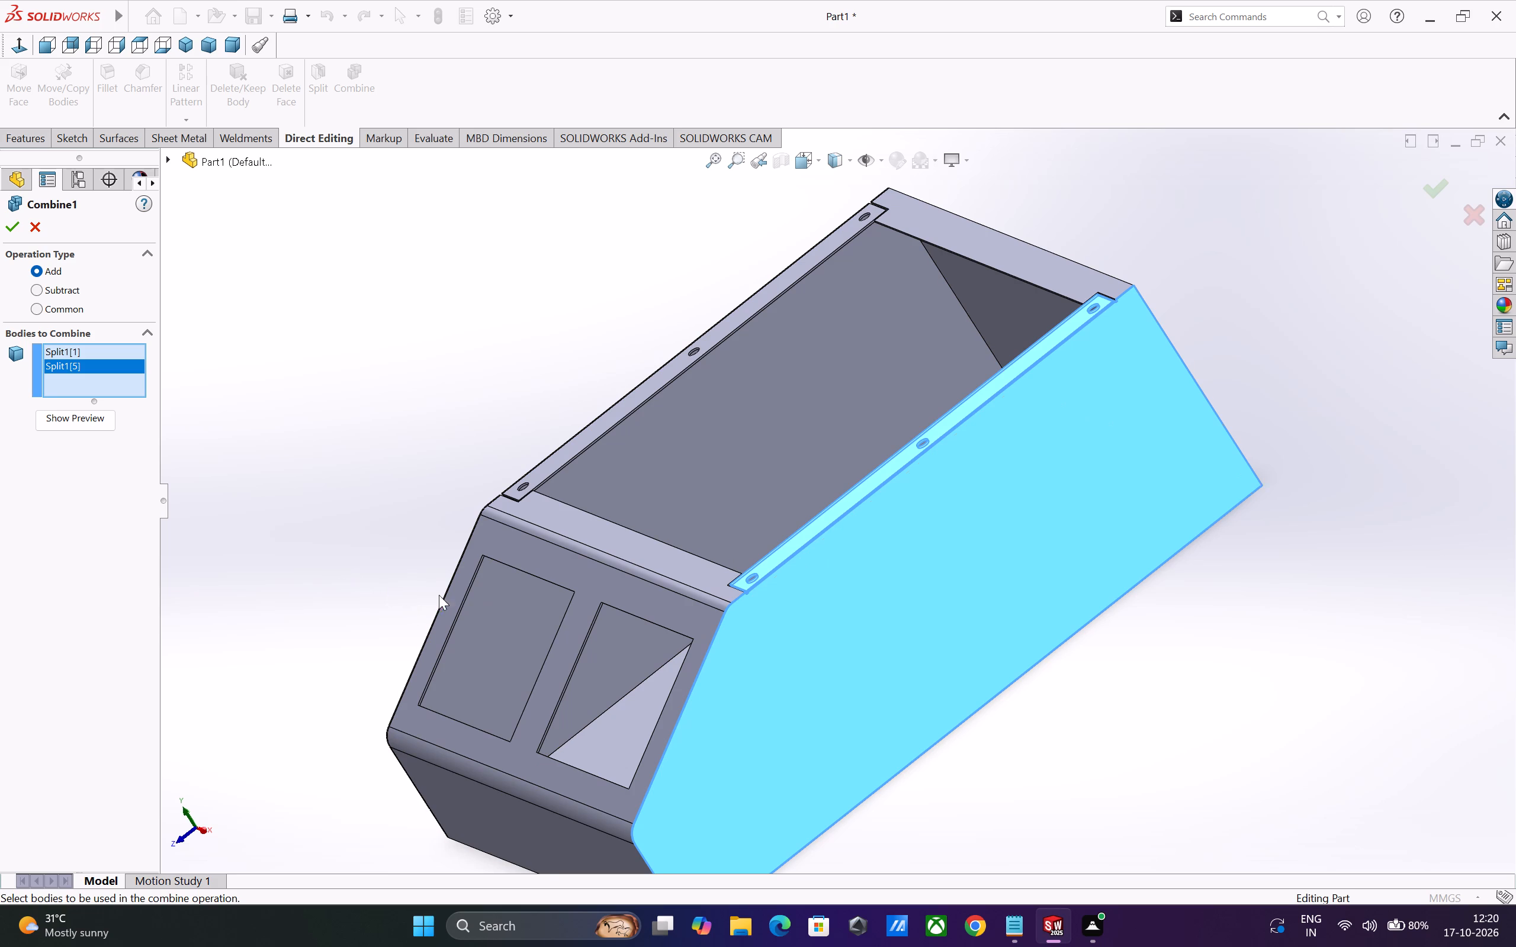
{"action": "scroll", "coordinate": [887, 550], "scroll_direction": "down", "scroll_amount": 1}
{"action": "middle_click_drag", "start_coordinate": [902, 561], "coordinate": [1085, 613]}
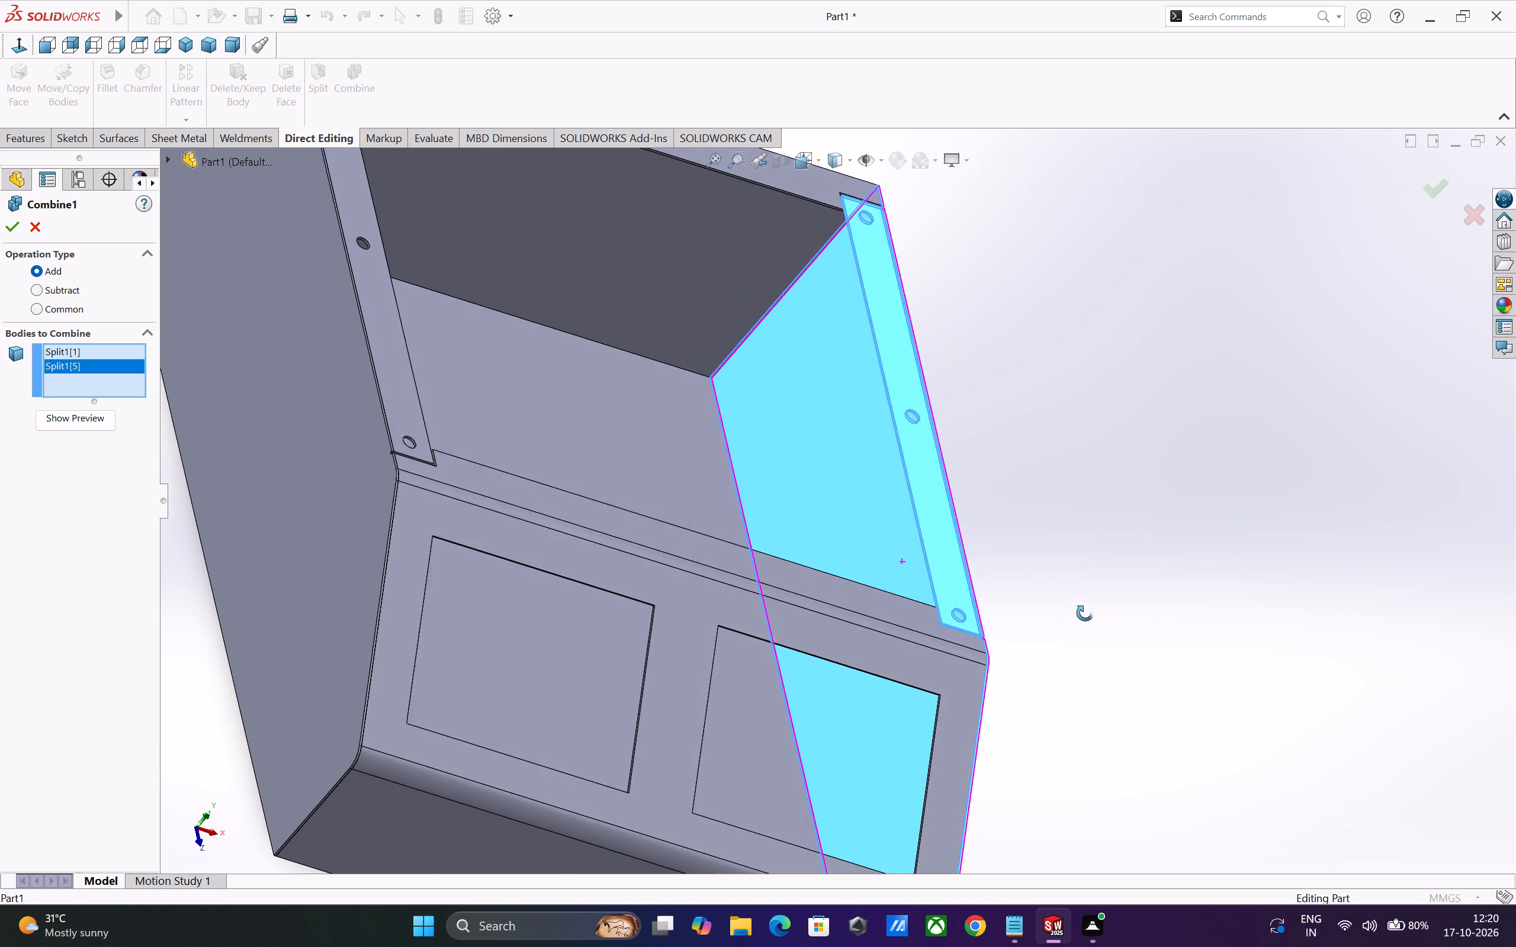
{"action": "middle_click_drag", "start_coordinate": [1085, 613], "coordinate": [1081, 611]}
{"action": "left_click", "coordinate": [17, 230]}
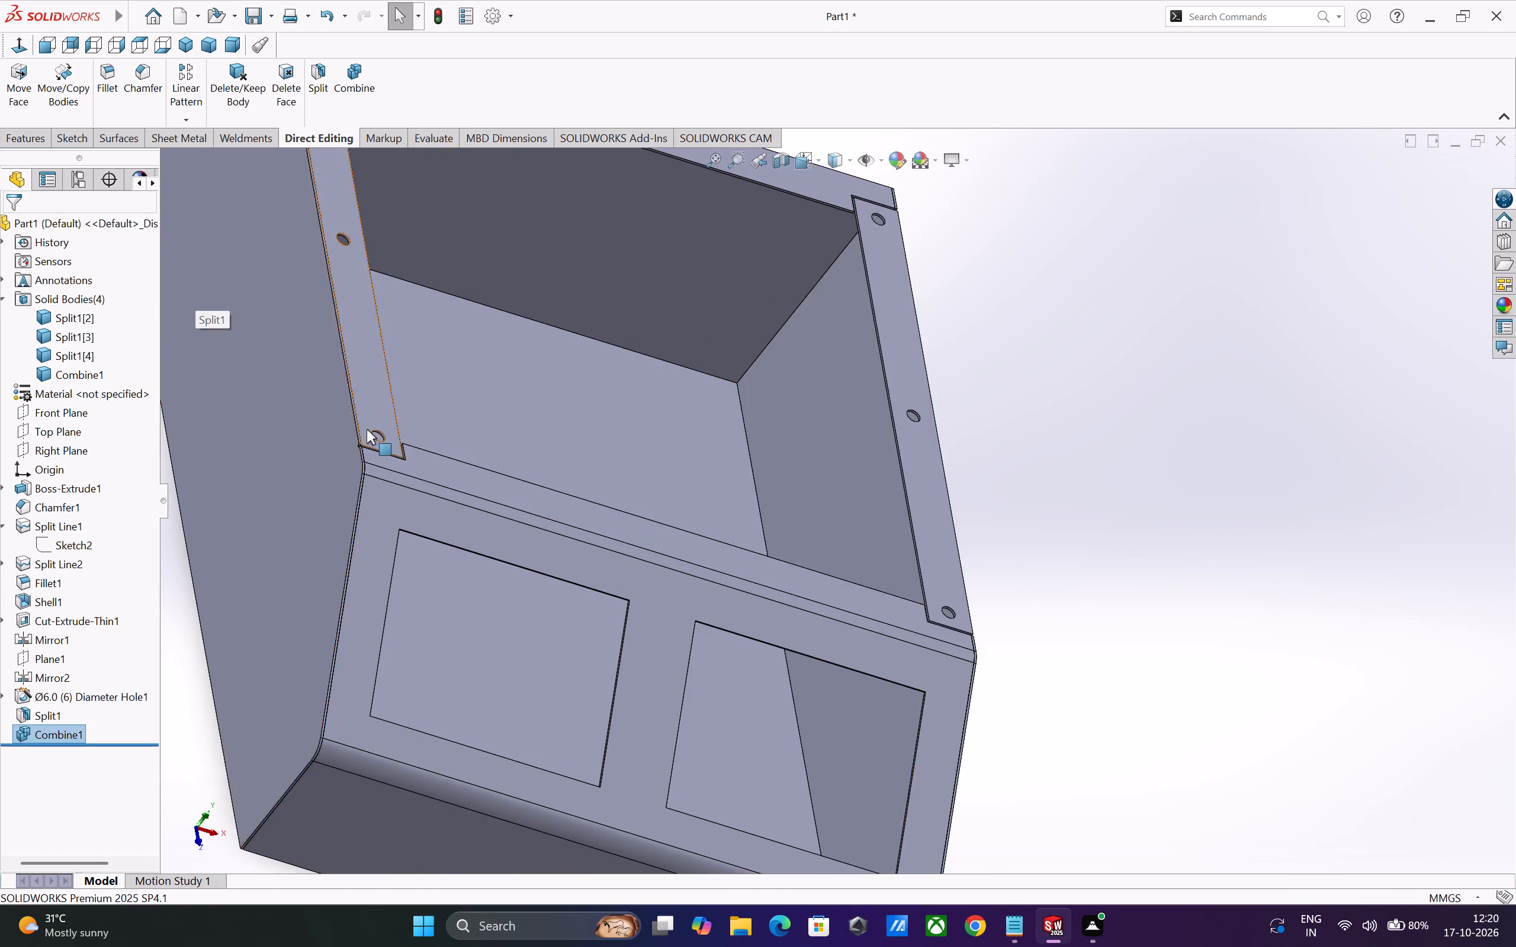
Combine the left rim strip with the left side wall into one body using the Add operation.
{"action": "scroll", "coordinate": [367, 429], "scroll_direction": "up", "scroll_amount": 2}
{"action": "left_click", "coordinate": [355, 88]}
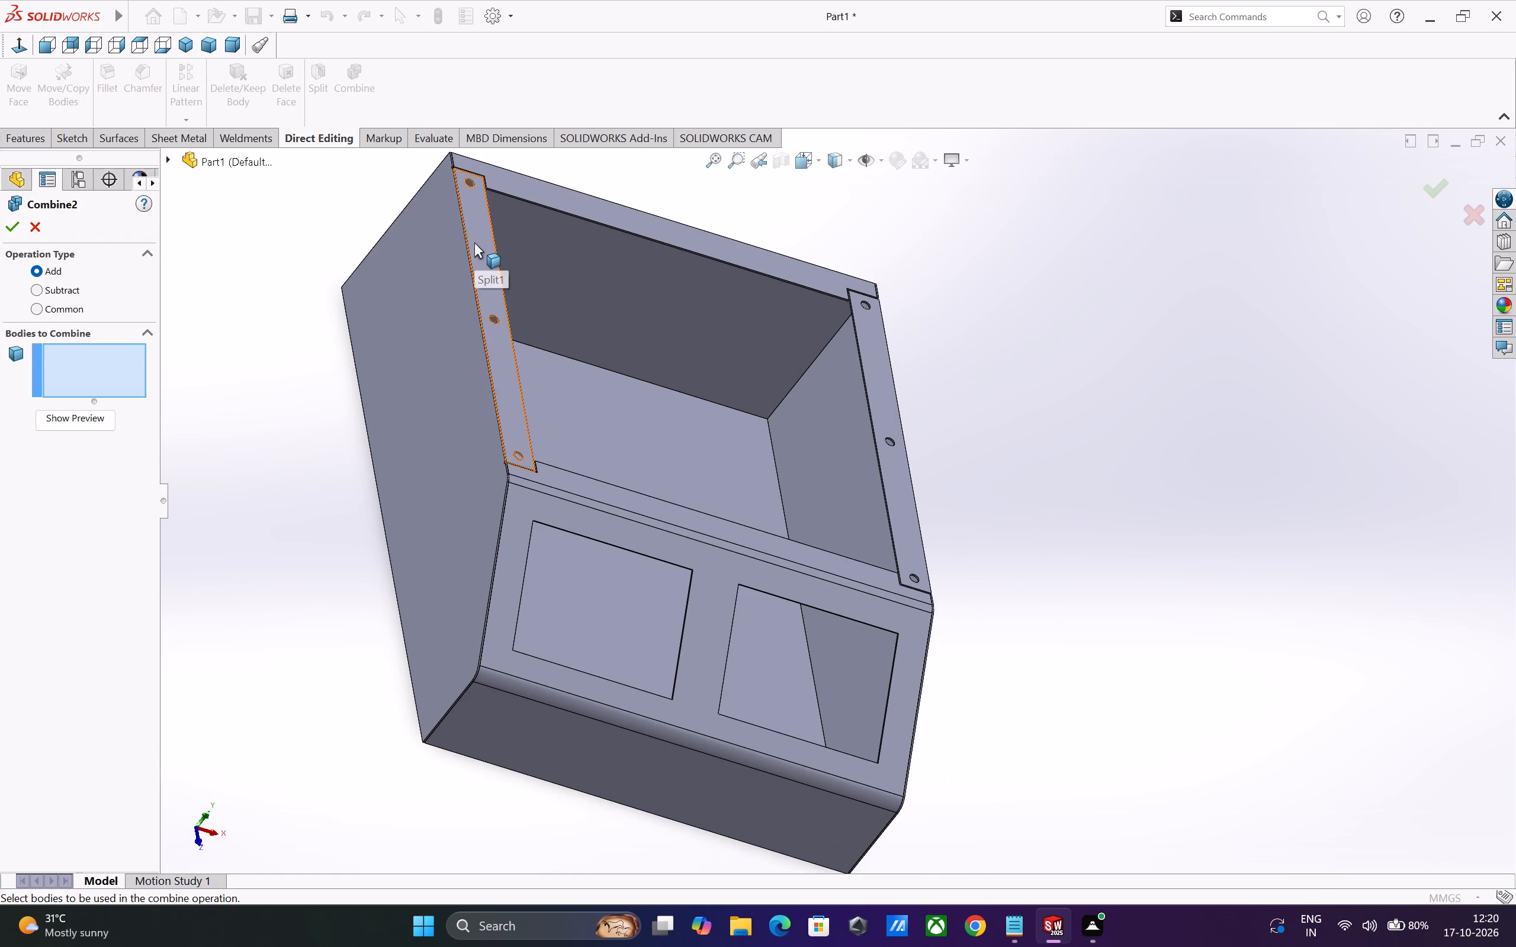
{"action": "left_click", "coordinate": [474, 242]}
{"action": "left_click", "coordinate": [443, 300]}
{"action": "left_click", "coordinate": [7, 227]}
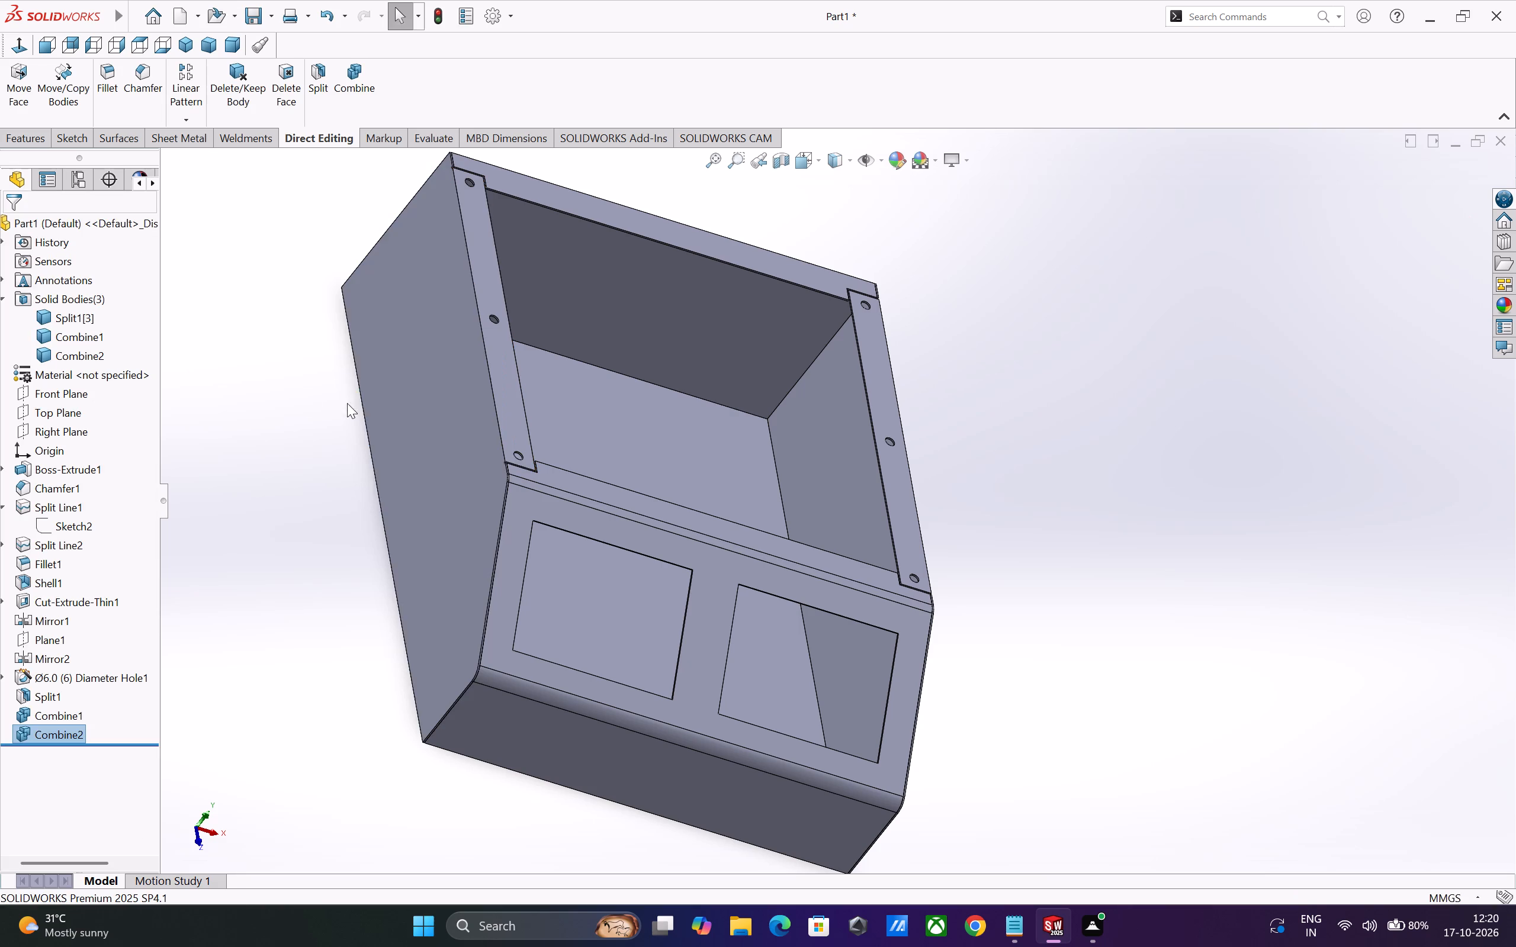
Examine the housing from all sides, checking how the rim strips join the combined side wall bodies.
{"action": "middle_click_drag", "start_coordinate": [396, 430], "coordinate": [329, 430]}
{"action": "scroll", "coordinate": [467, 420], "scroll_direction": "down", "scroll_amount": 1}
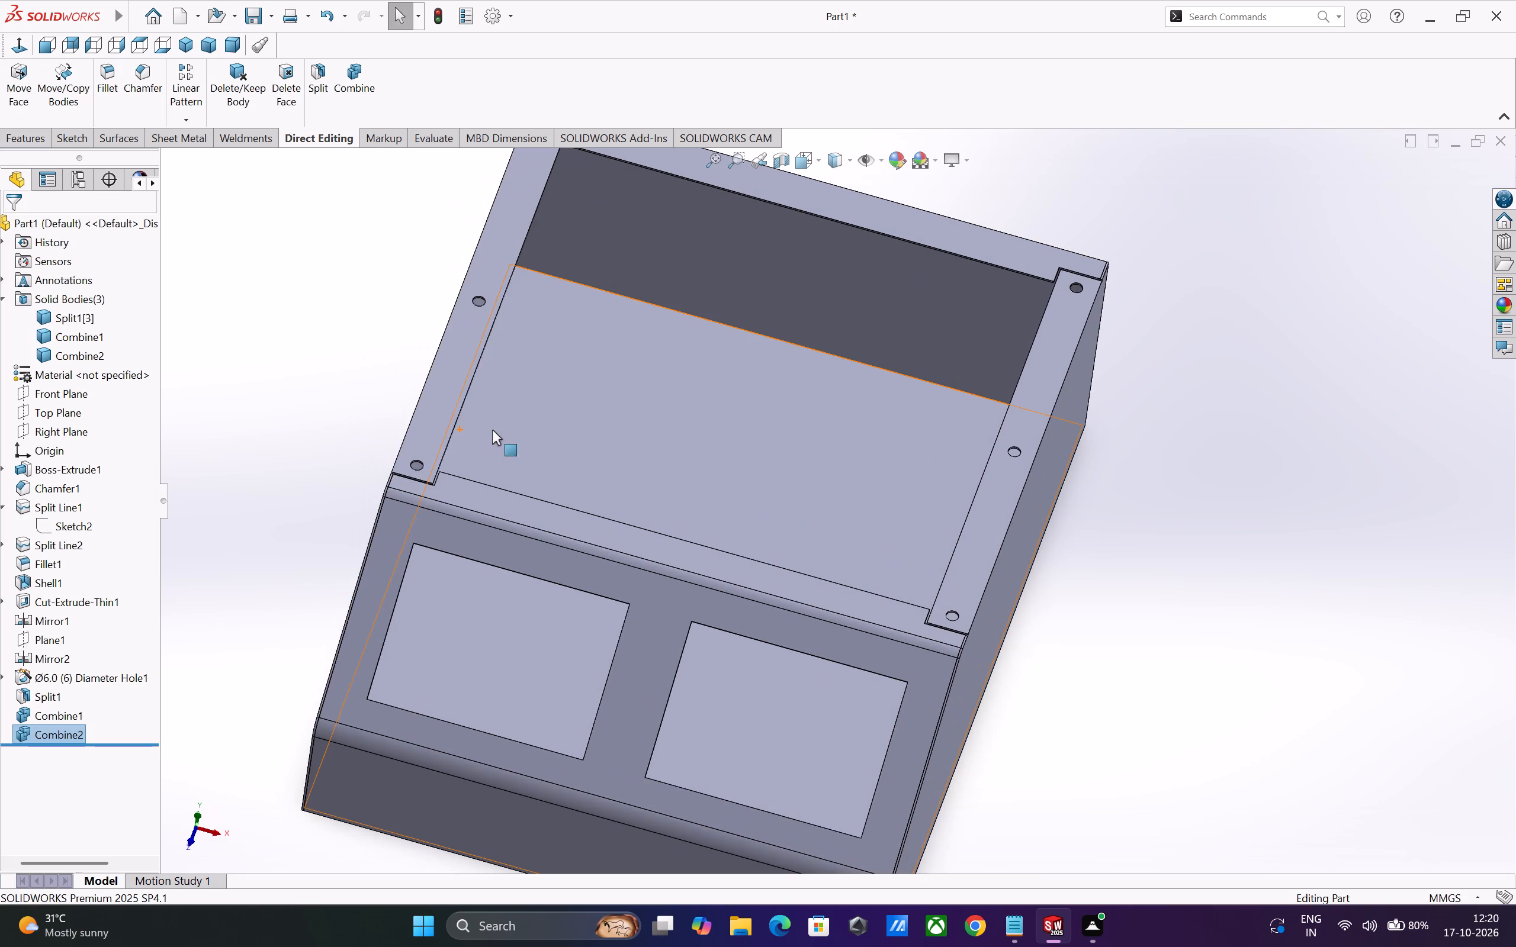
{"action": "scroll", "coordinate": [503, 434], "scroll_direction": "up", "scroll_amount": 3}
{"action": "middle_click_drag", "start_coordinate": [502, 436], "coordinate": [445, 391]}
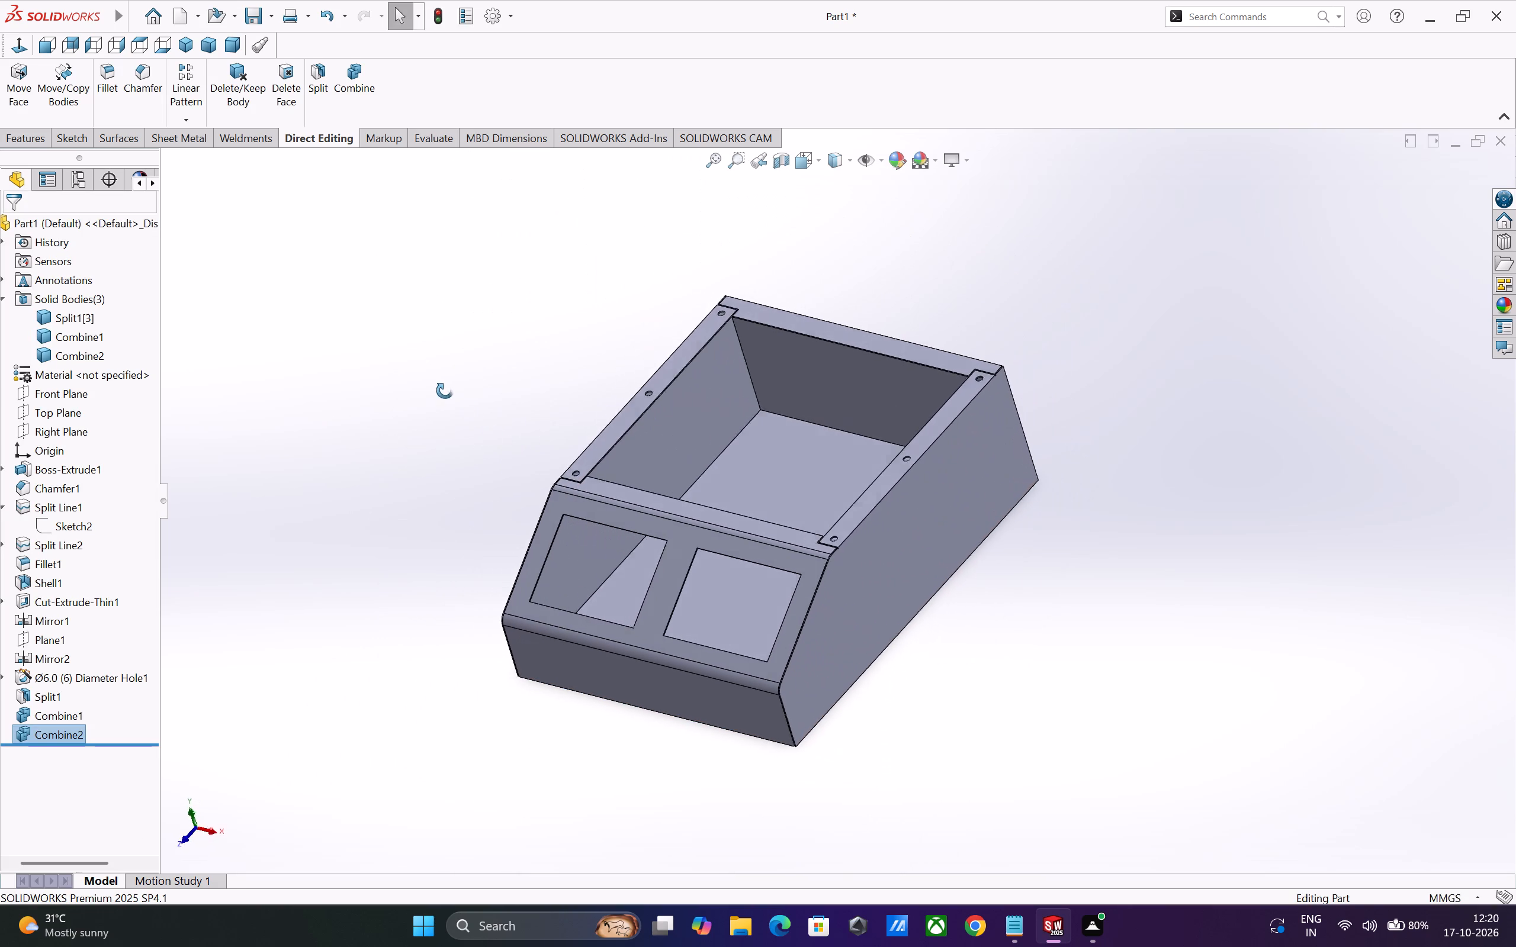
{"action": "middle_click_drag", "start_coordinate": [445, 391], "coordinate": [441, 388]}
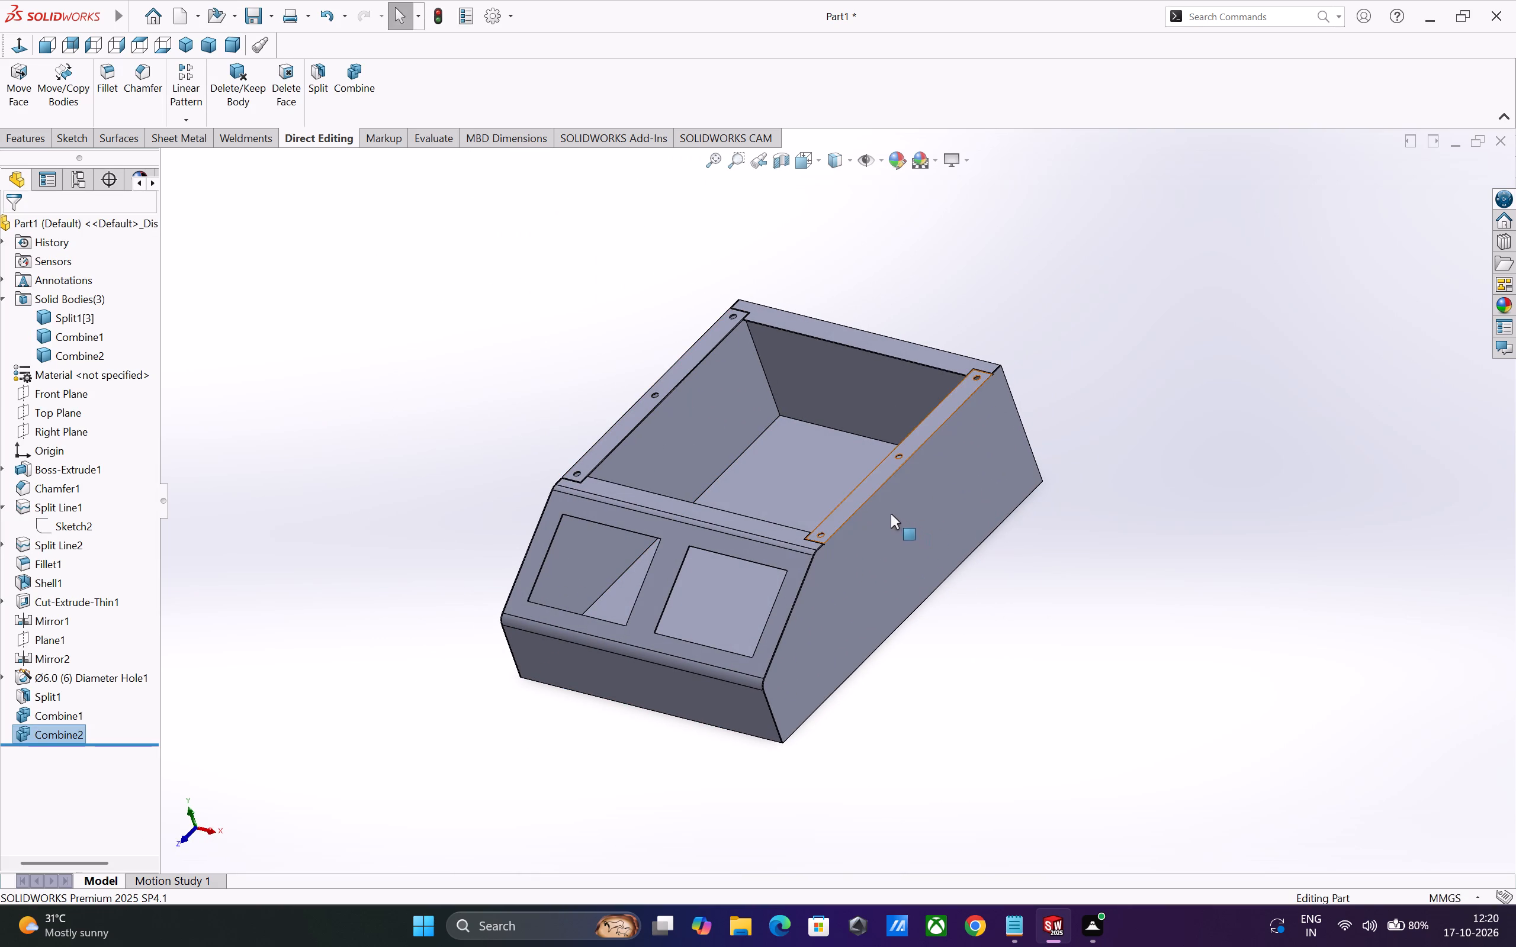
{"action": "left_click", "coordinate": [889, 506]}
{"action": "left_click", "coordinate": [859, 500]}
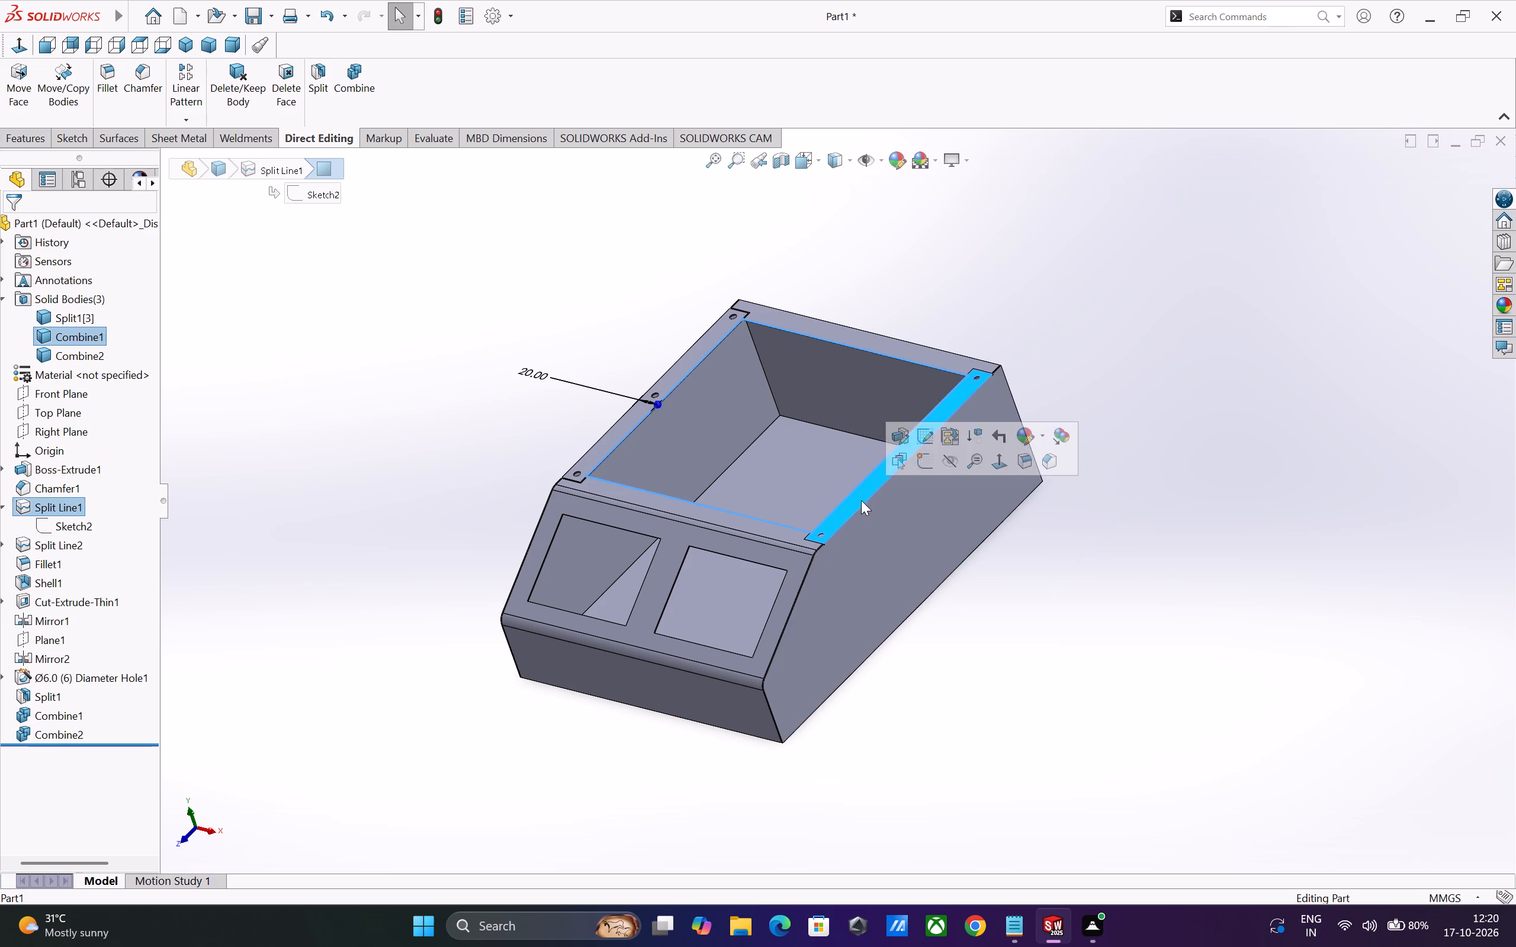
{"action": "left_click", "coordinate": [1027, 608]}
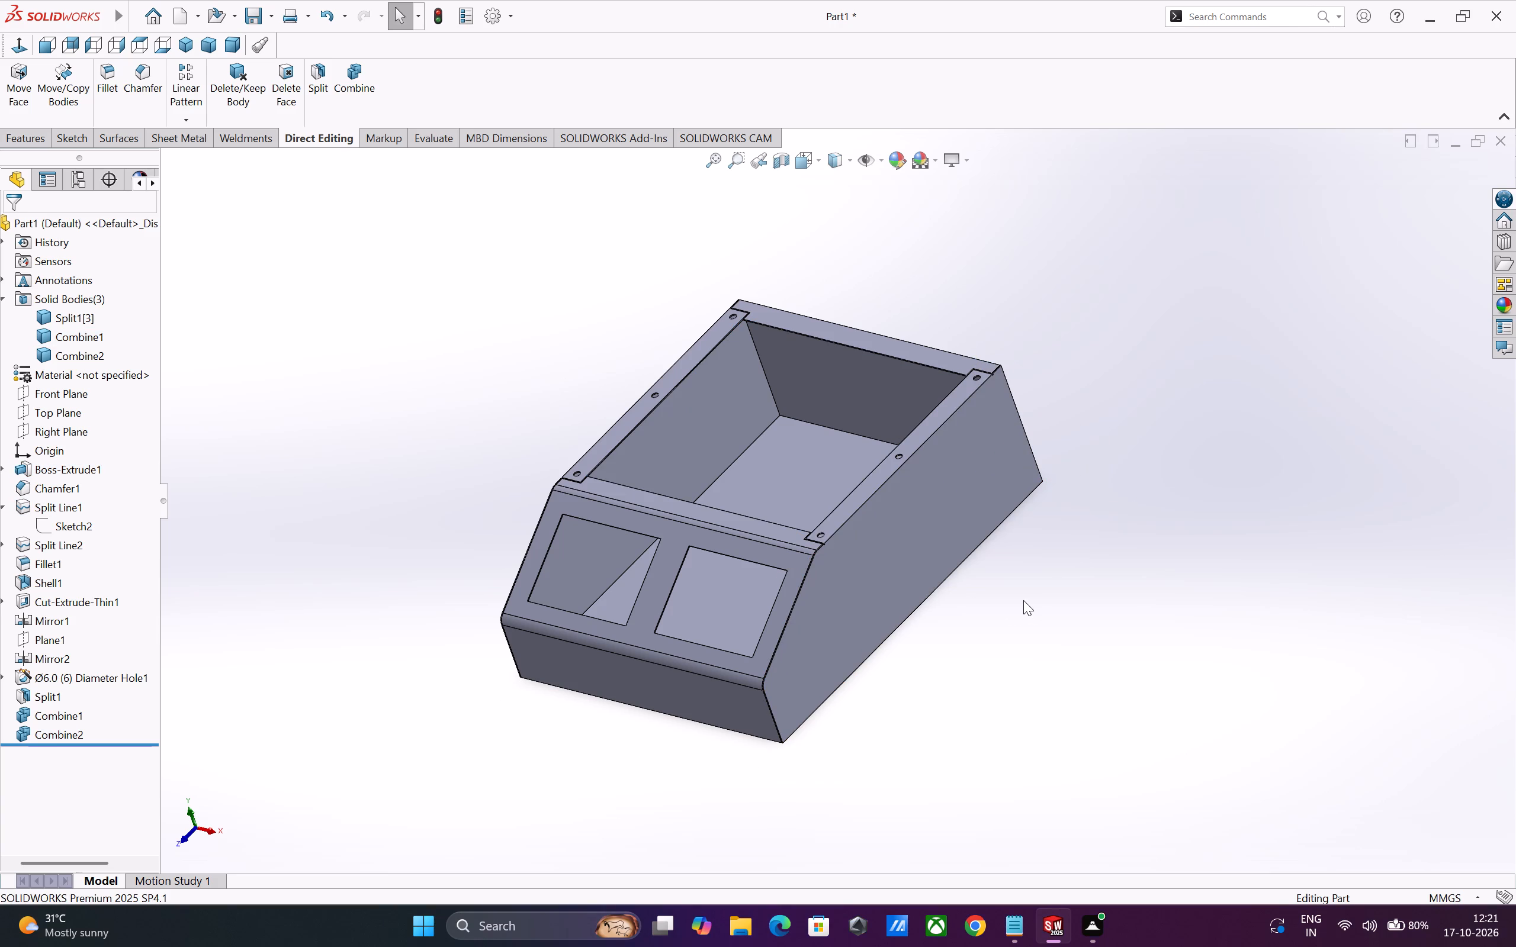
{"action": "scroll", "coordinate": [1023, 600], "scroll_direction": "up", "scroll_amount": 2}
{"action": "scroll", "coordinate": [862, 513], "scroll_direction": "down", "scroll_amount": 2}
{"action": "middle_click_drag", "start_coordinate": [860, 532], "coordinate": [963, 518]}
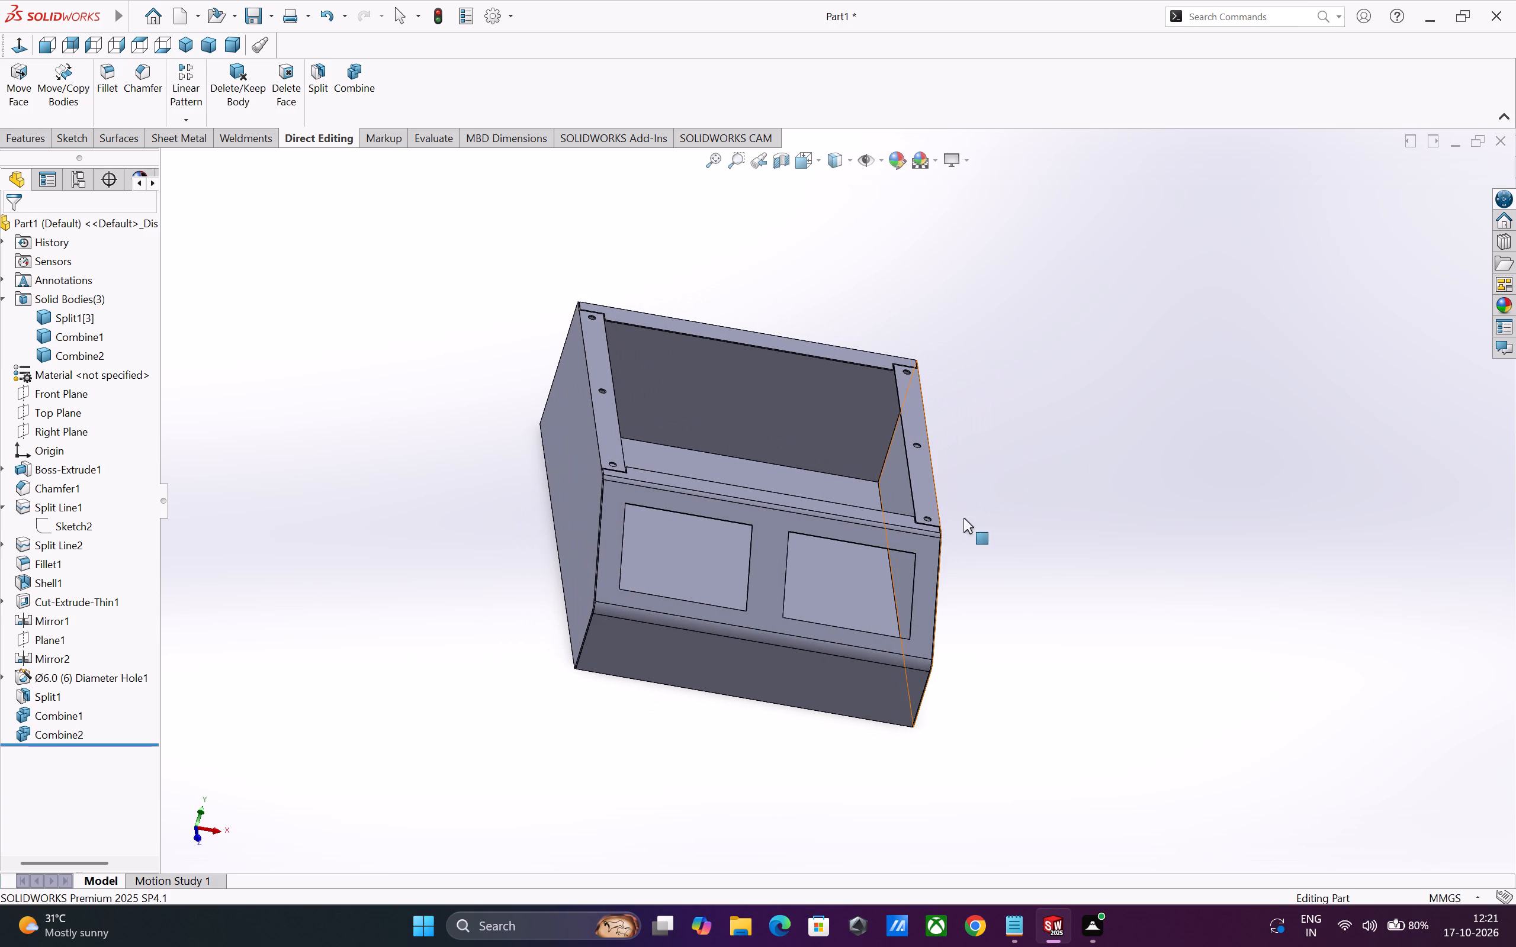
{"action": "middle_click_drag", "start_coordinate": [806, 430], "coordinate": [894, 411]}
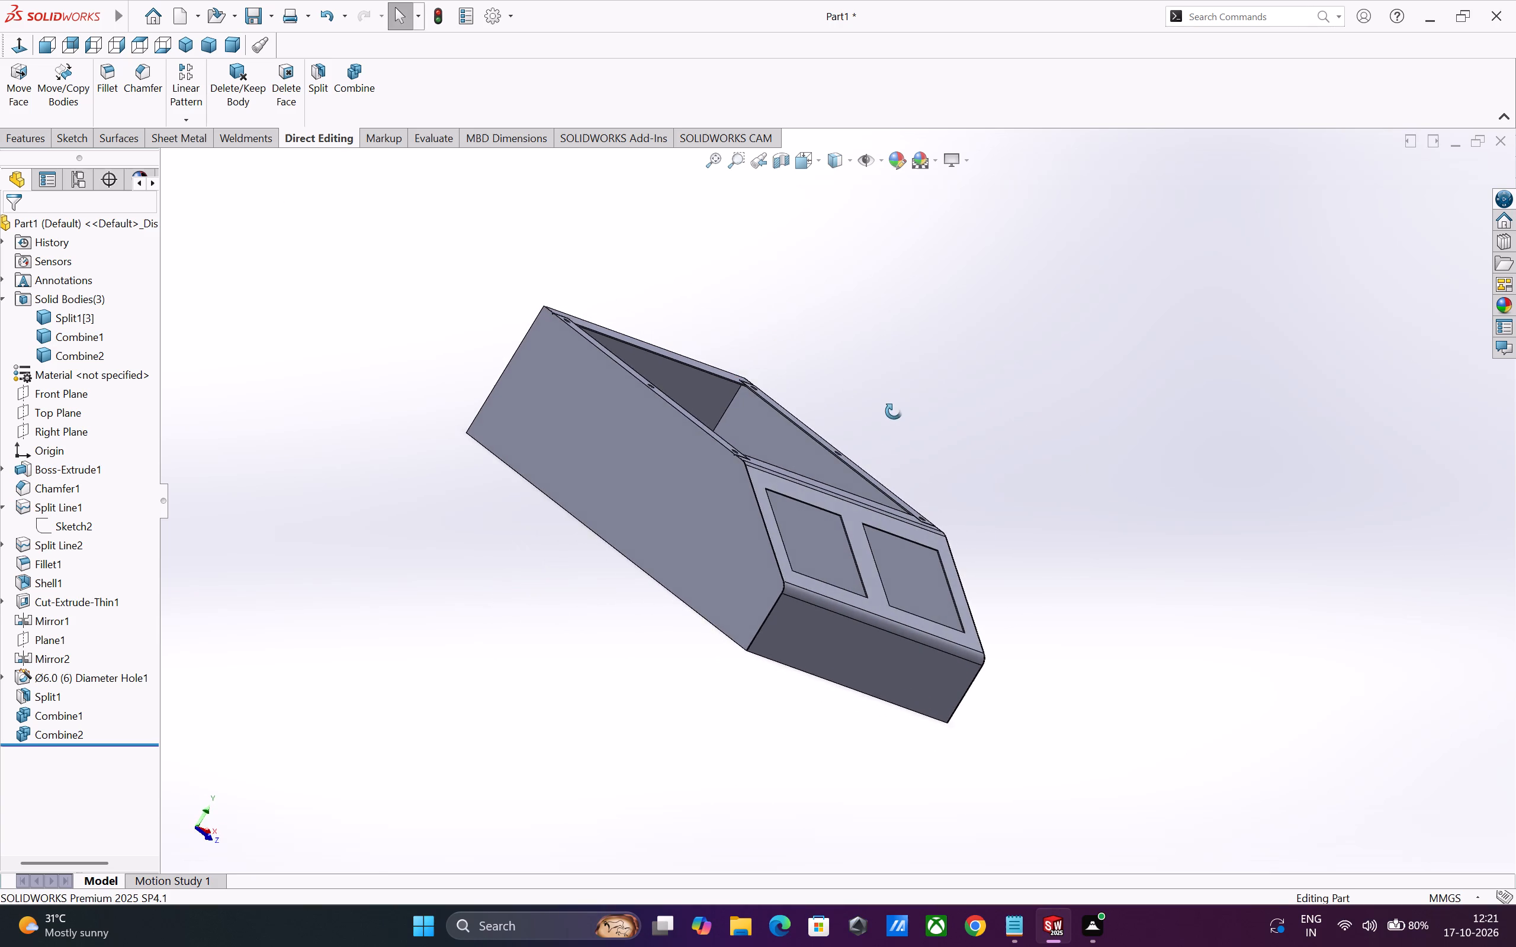
{"action": "middle_click_drag", "start_coordinate": [894, 411], "coordinate": [856, 437]}
{"action": "scroll", "coordinate": [739, 439], "scroll_direction": "up", "scroll_amount": 3}
{"action": "scroll", "coordinate": [657, 365], "scroll_direction": "down", "scroll_amount": 1}
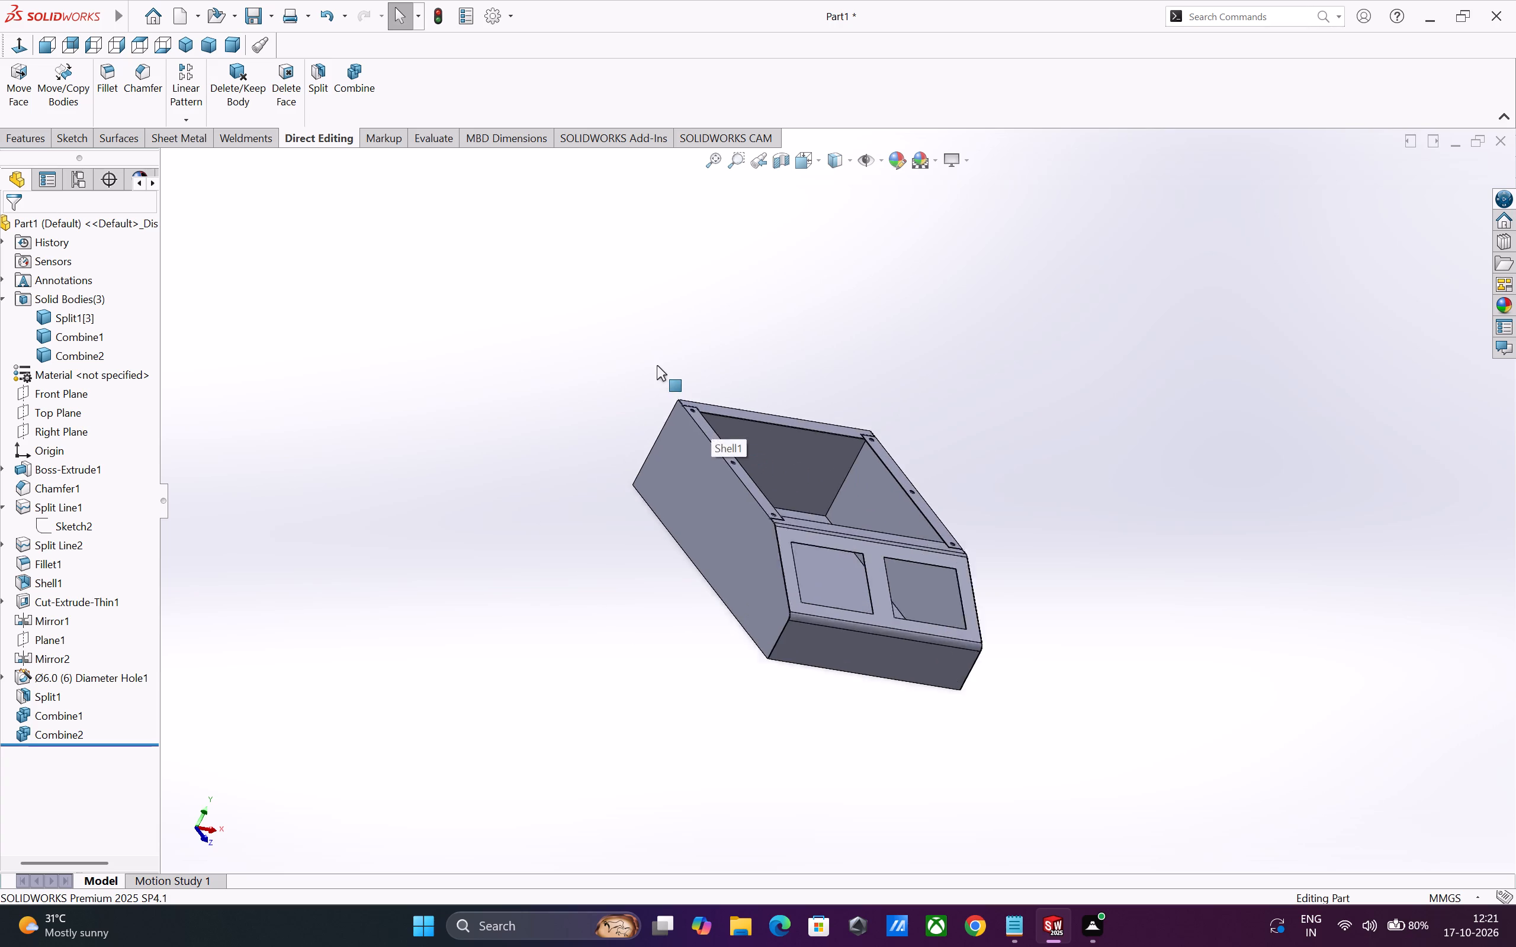
{"action": "scroll", "coordinate": [657, 365], "scroll_direction": "down", "scroll_amount": 2}
{"action": "middle_click_drag", "start_coordinate": [708, 372], "coordinate": [669, 396]}
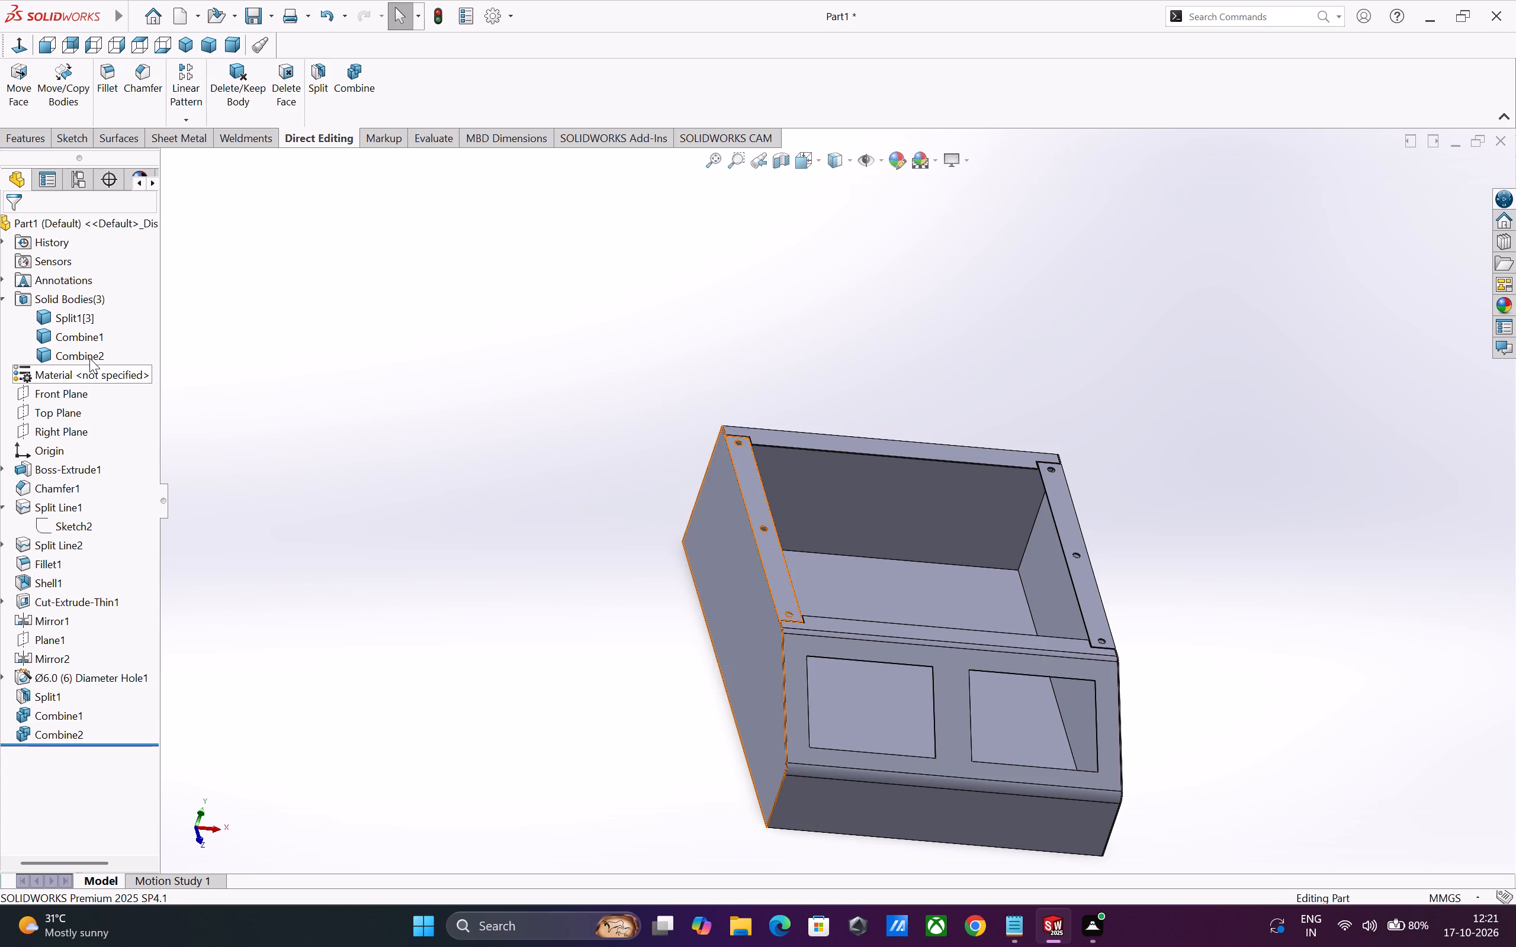
{"action": "middle_click_drag", "start_coordinate": [564, 476], "coordinate": [548, 478]}
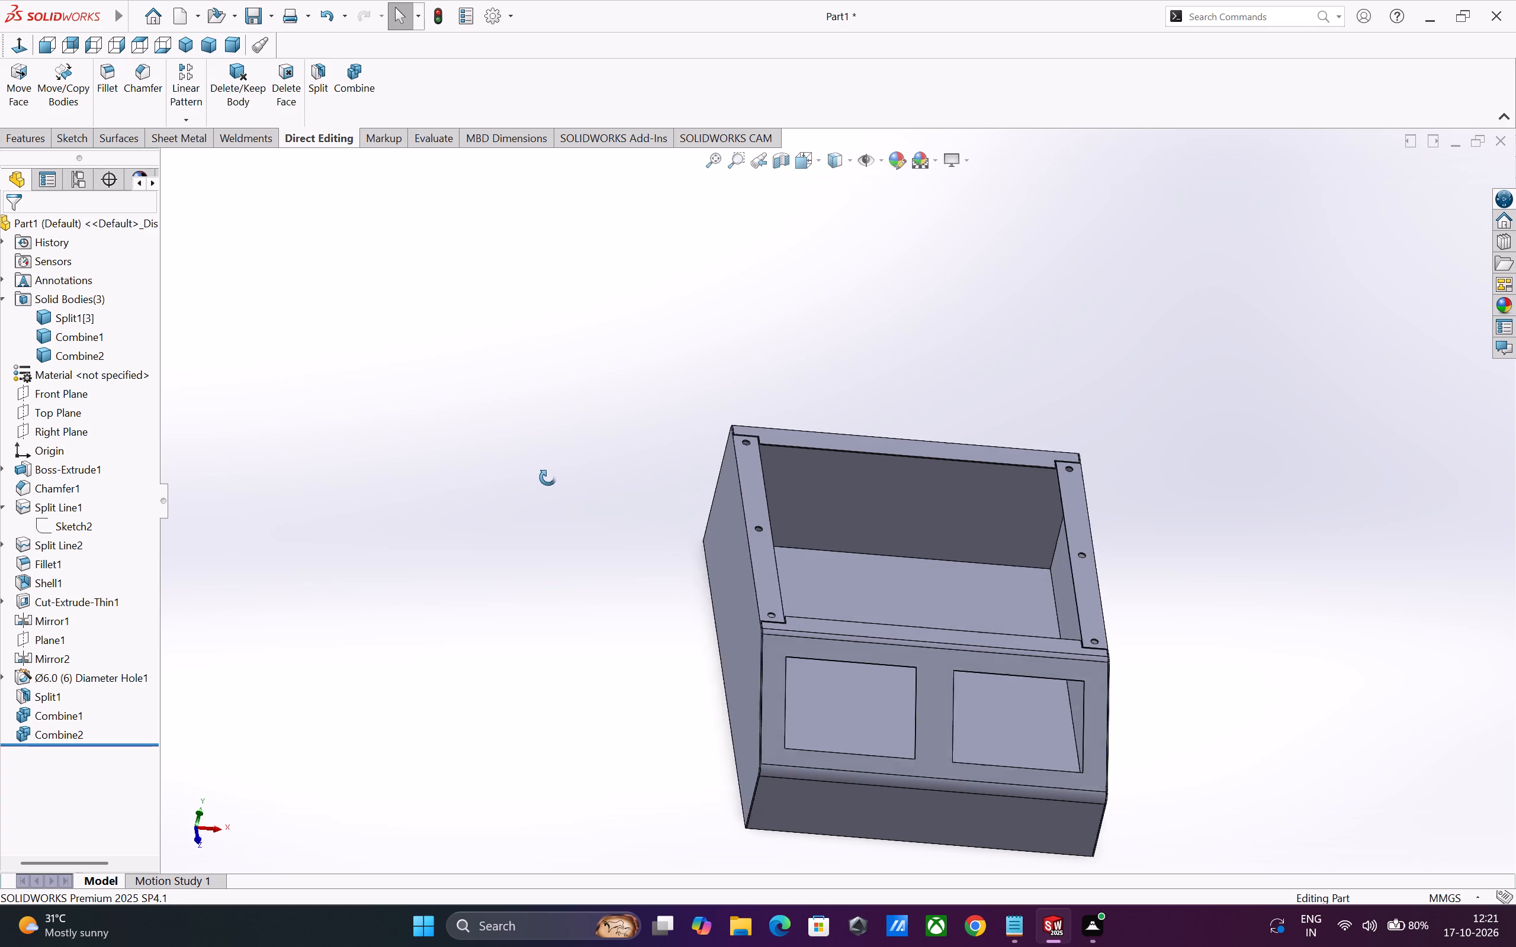
{"action": "middle_click_drag", "start_coordinate": [548, 478], "coordinate": [517, 482]}
{"action": "scroll", "coordinate": [870, 448], "scroll_direction": "up", "scroll_amount": 1}
{"action": "middle_click_drag", "start_coordinate": [836, 475], "coordinate": [751, 505]}
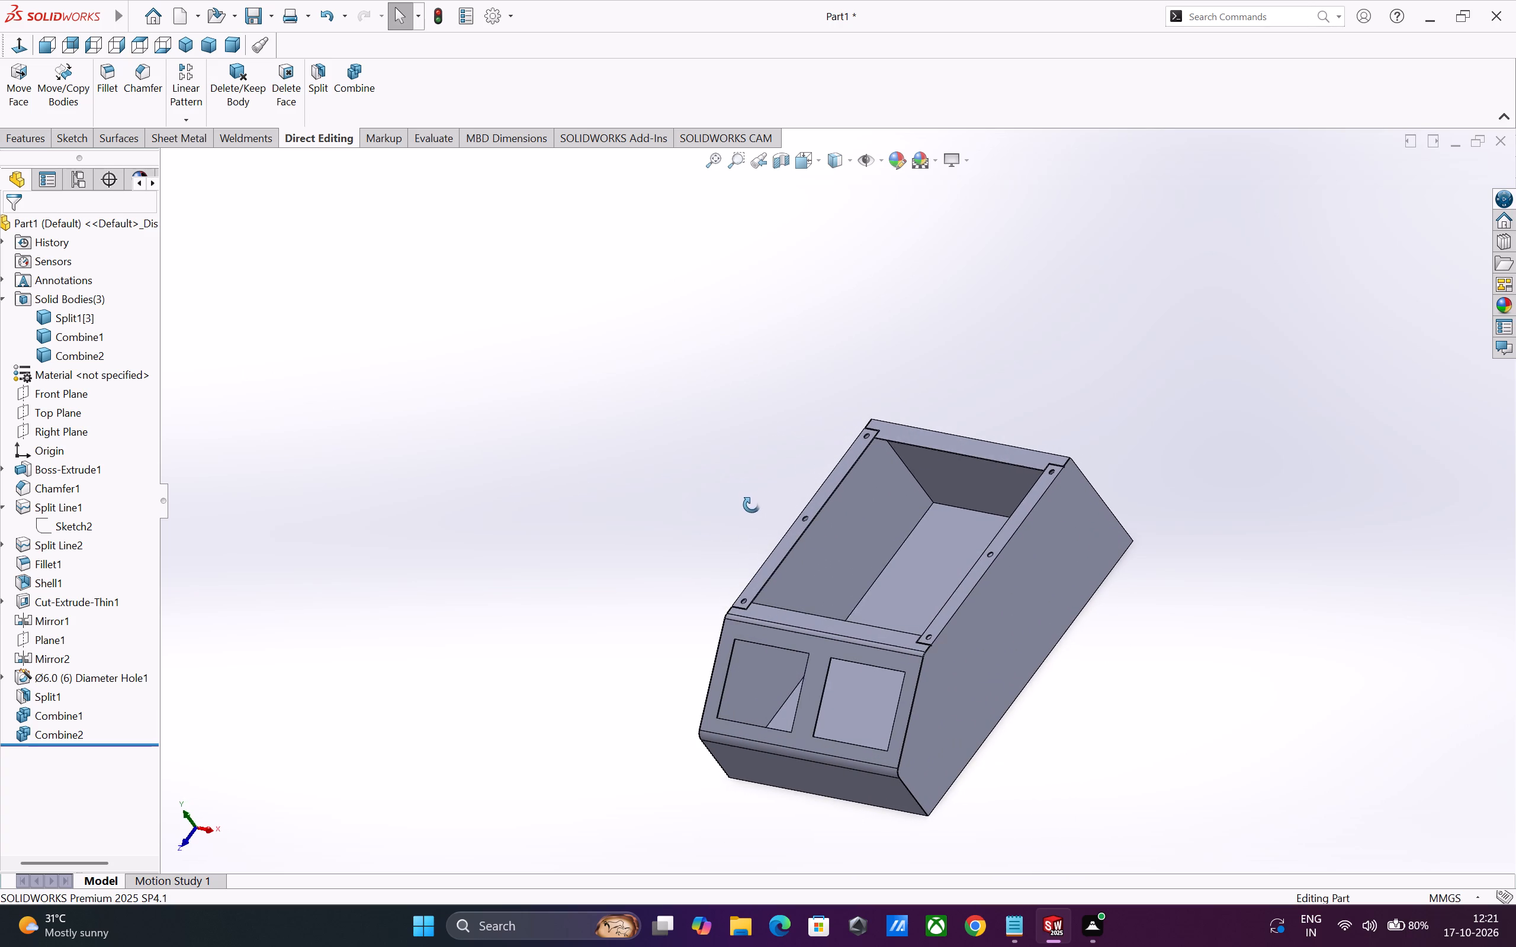
{"action": "middle_click_drag", "start_coordinate": [751, 505], "coordinate": [750, 505]}
{"action": "middle_click_drag", "start_coordinate": [804, 486], "coordinate": [735, 505]}
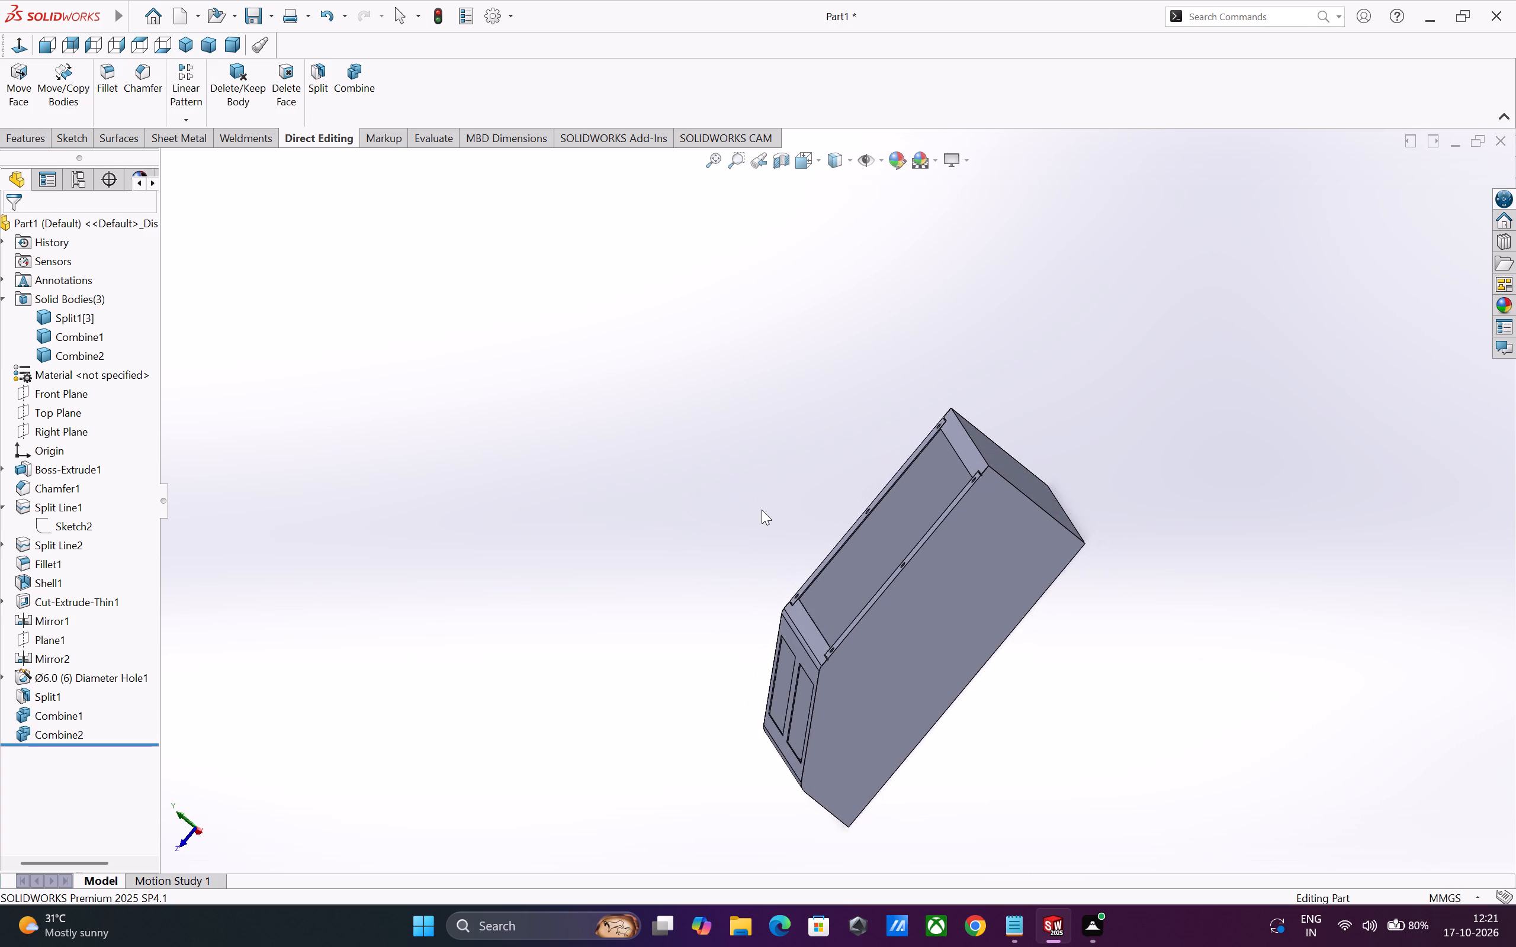
{"action": "scroll", "coordinate": [792, 552], "scroll_direction": "down", "scroll_amount": 1}
{"action": "middle_click_drag", "start_coordinate": [864, 736], "coordinate": [792, 736]}
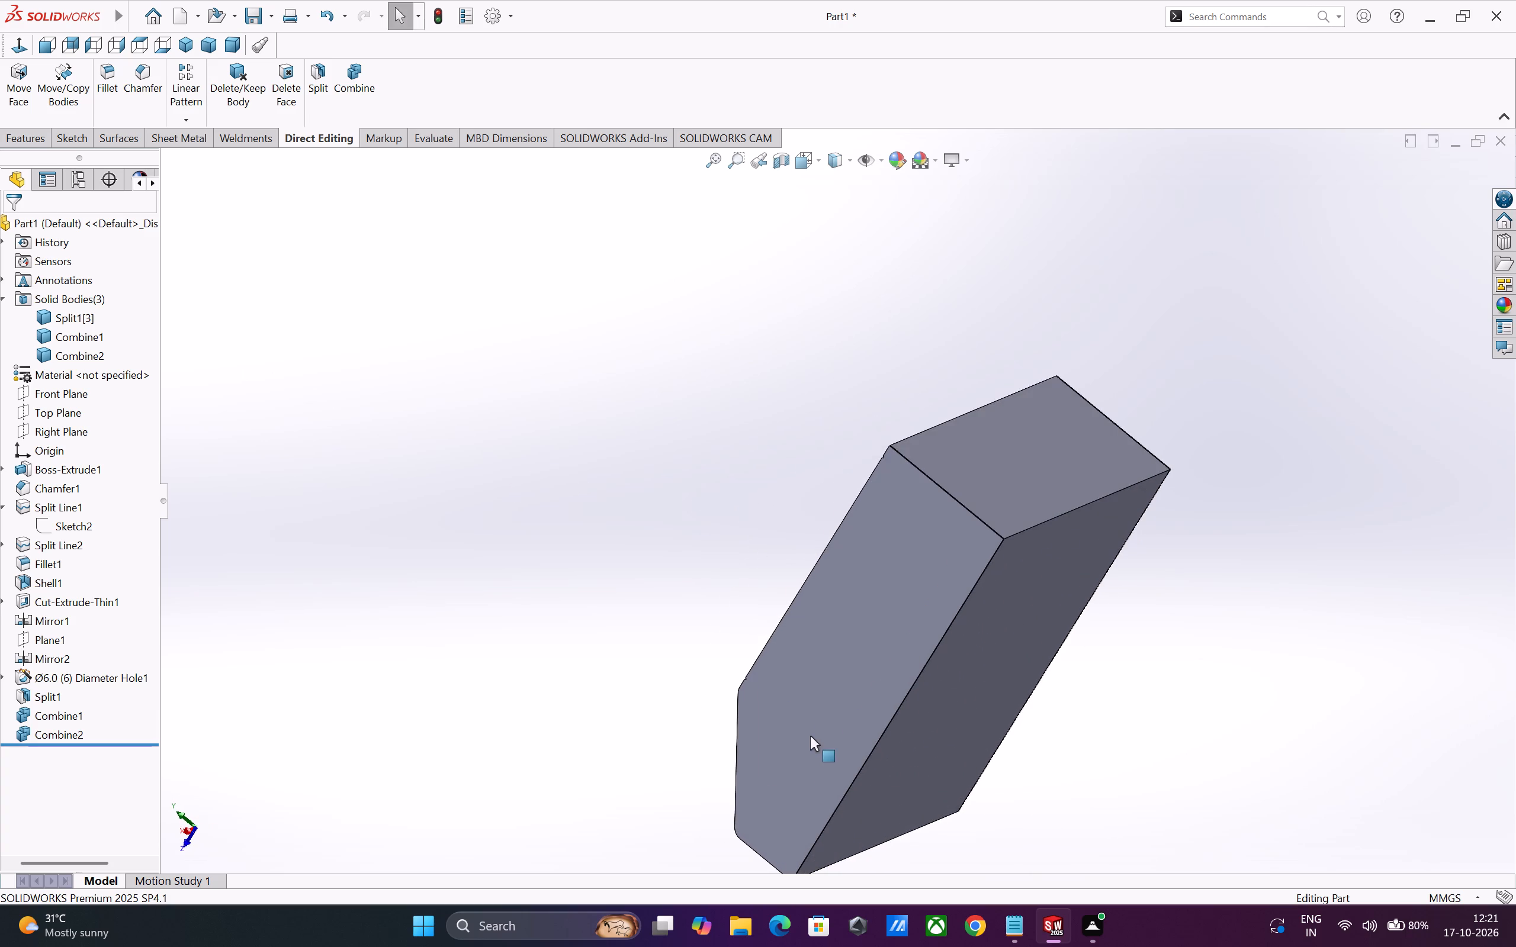
{"action": "scroll", "coordinate": [810, 736], "scroll_direction": "up", "scroll_amount": 6}
{"action": "scroll", "coordinate": [860, 574], "scroll_direction": "up", "scroll_amount": 2}
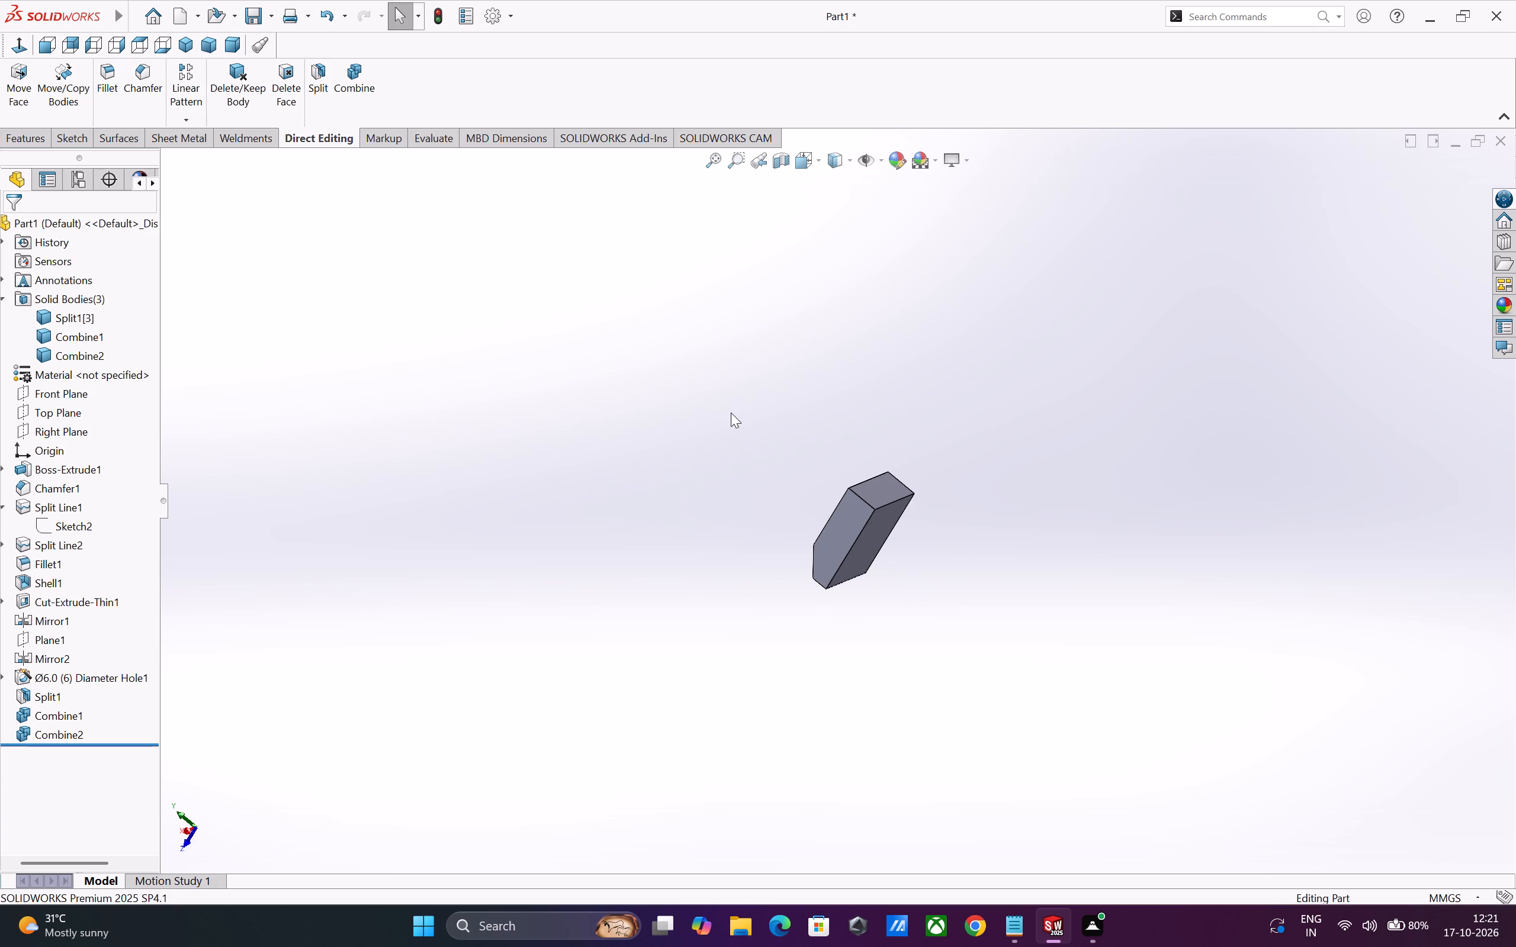
{"action": "scroll", "coordinate": [789, 379], "scroll_direction": "up", "scroll_amount": 1}
{"action": "scroll", "coordinate": [799, 362], "scroll_direction": "down", "scroll_amount": 1}
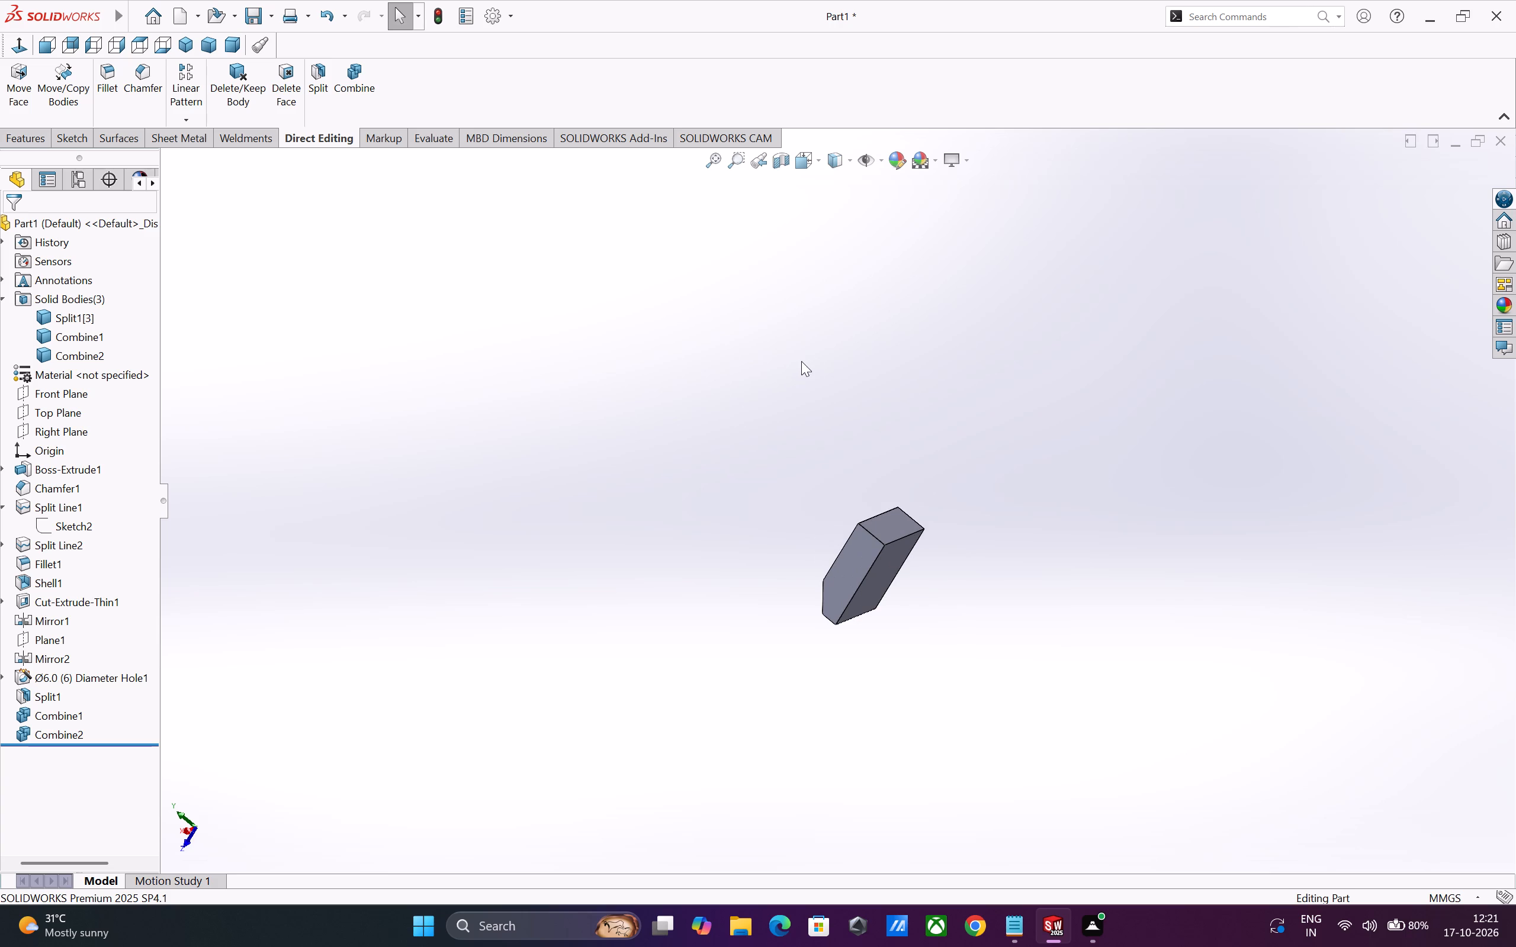
{"action": "scroll", "coordinate": [759, 315], "scroll_direction": "down", "scroll_amount": 2}
{"action": "scroll", "coordinate": [911, 669], "scroll_direction": "down", "scroll_amount": 3}
{"action": "middle_click_drag", "start_coordinate": [857, 637], "coordinate": [890, 637]}
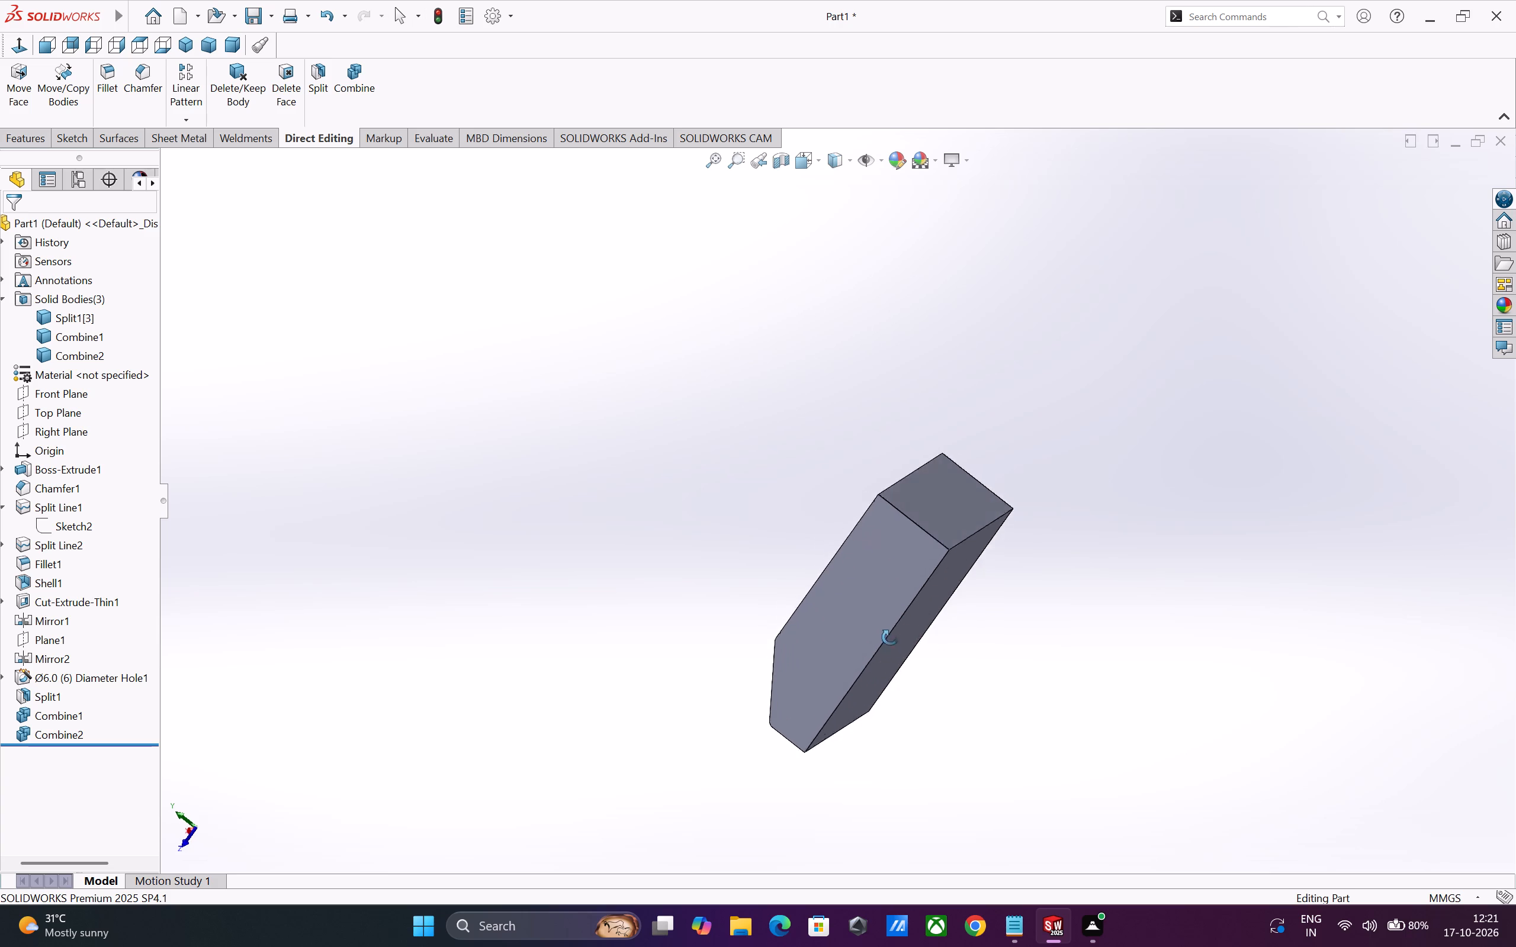
{"action": "middle_click_drag", "start_coordinate": [890, 637], "coordinate": [1000, 644]}
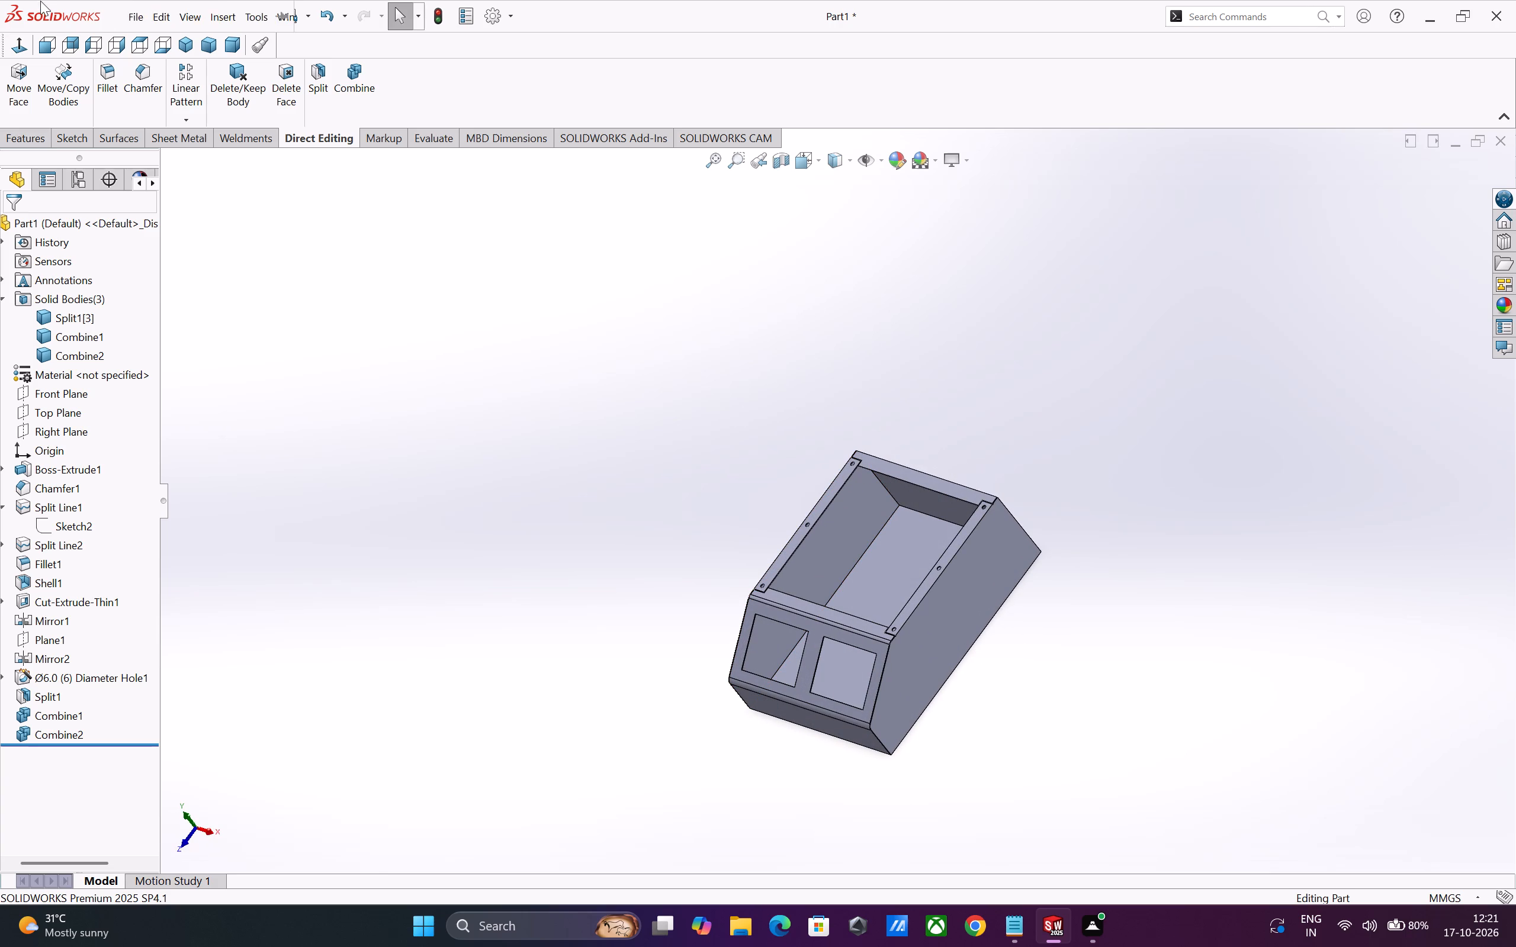
Insert sheet metal bends on the left side wall body, fixing its inner face, with 0.1 mm bend radius and rectangular auto relief ratio 1.
{"action": "left_click", "coordinate": [159, 141]}
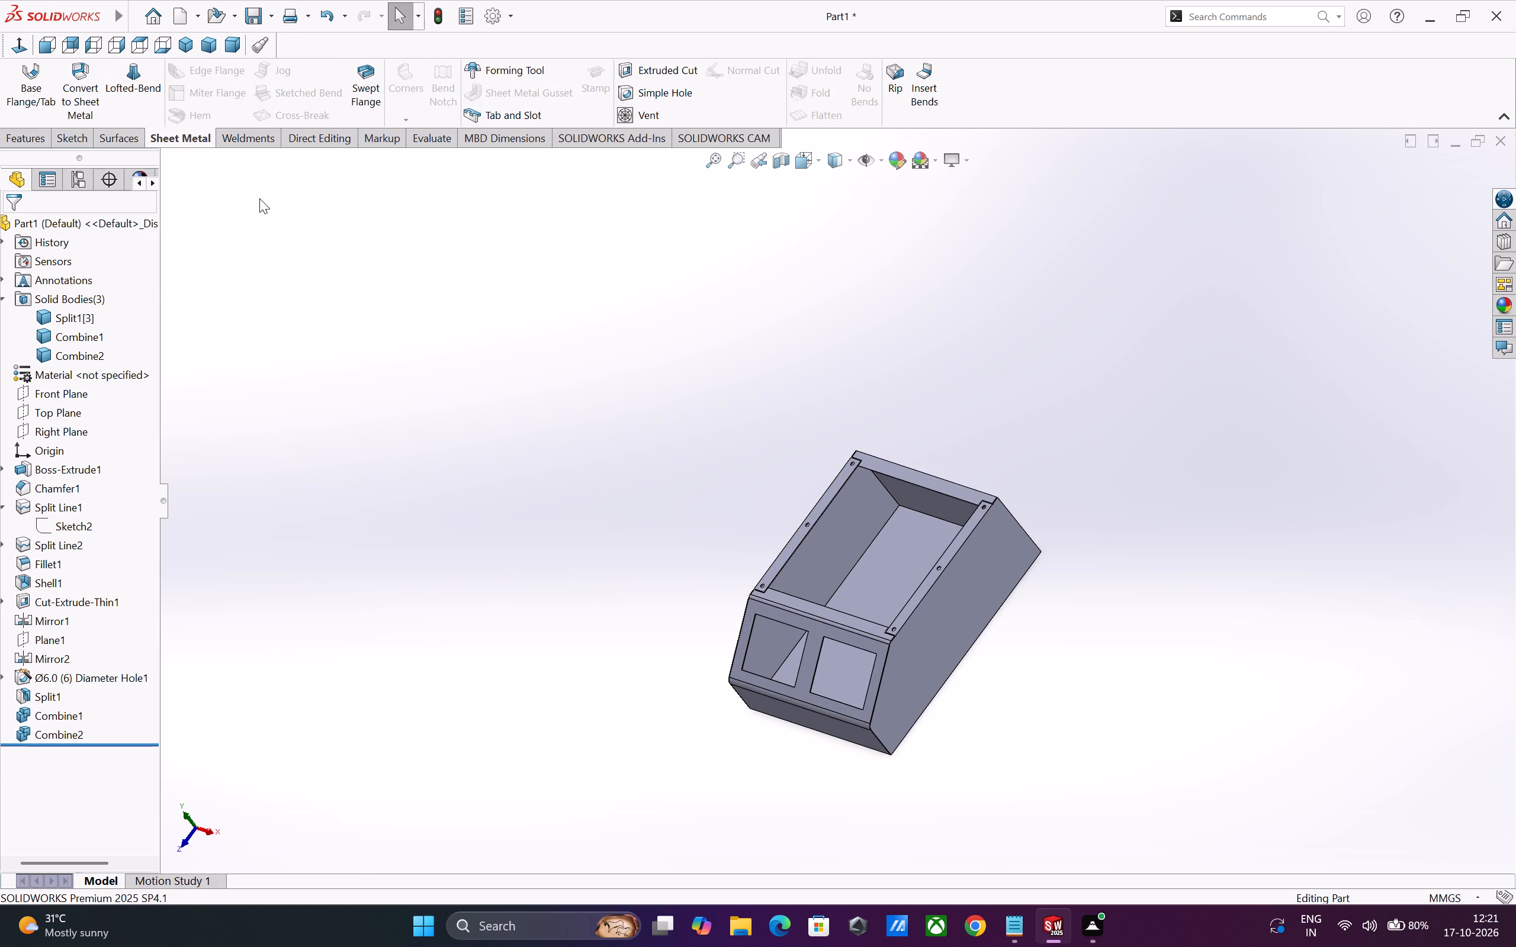
{"action": "left_click", "coordinate": [927, 112]}
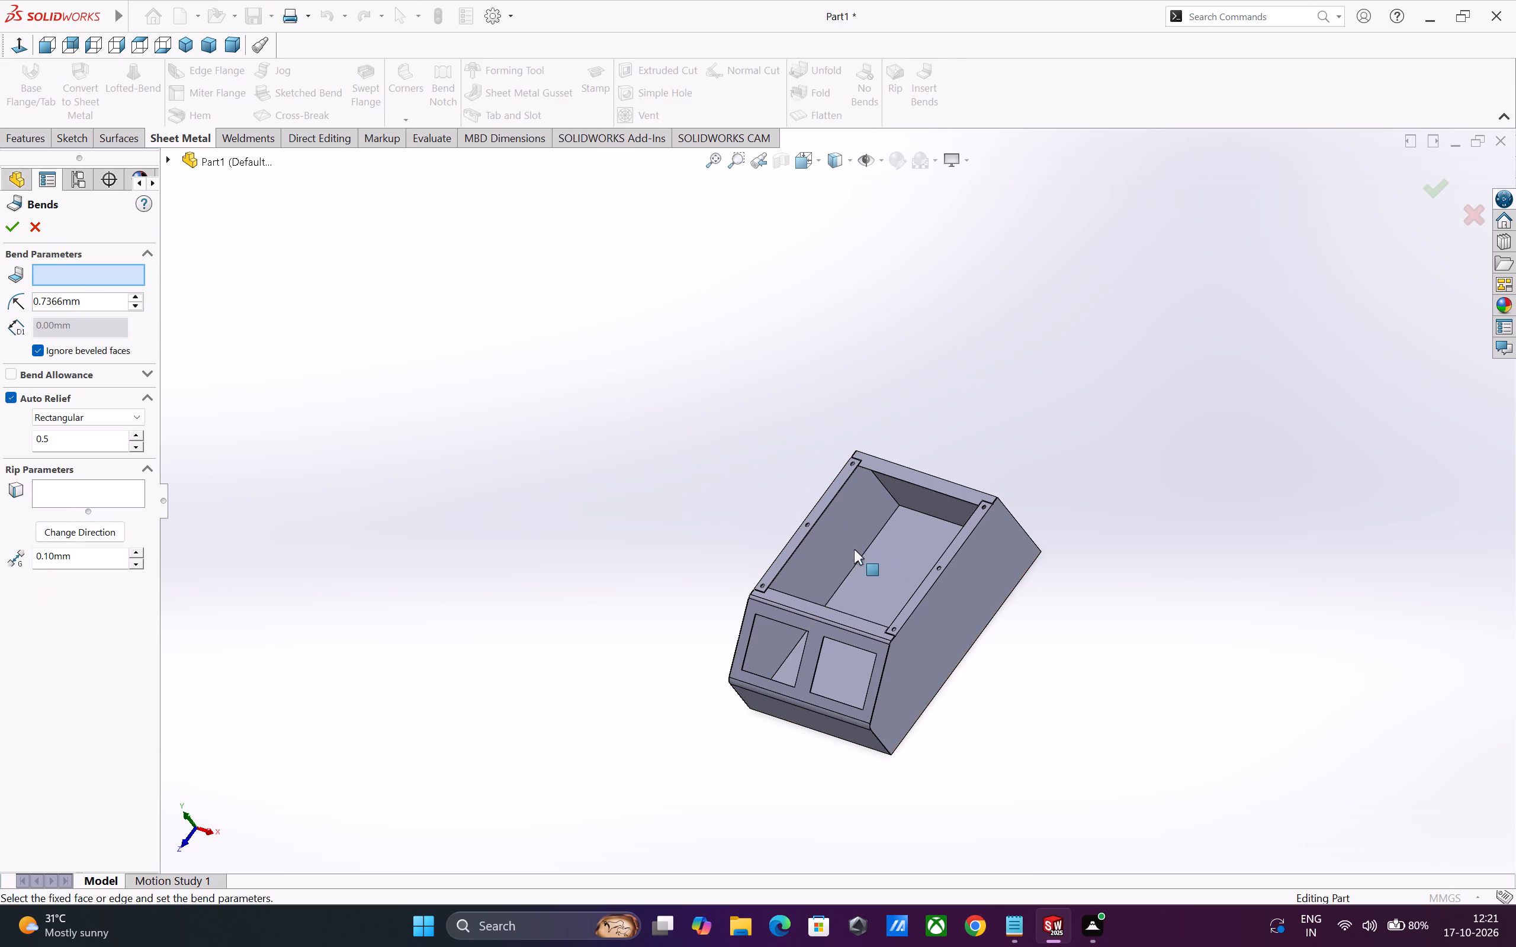
{"action": "left_click", "coordinate": [831, 537]}
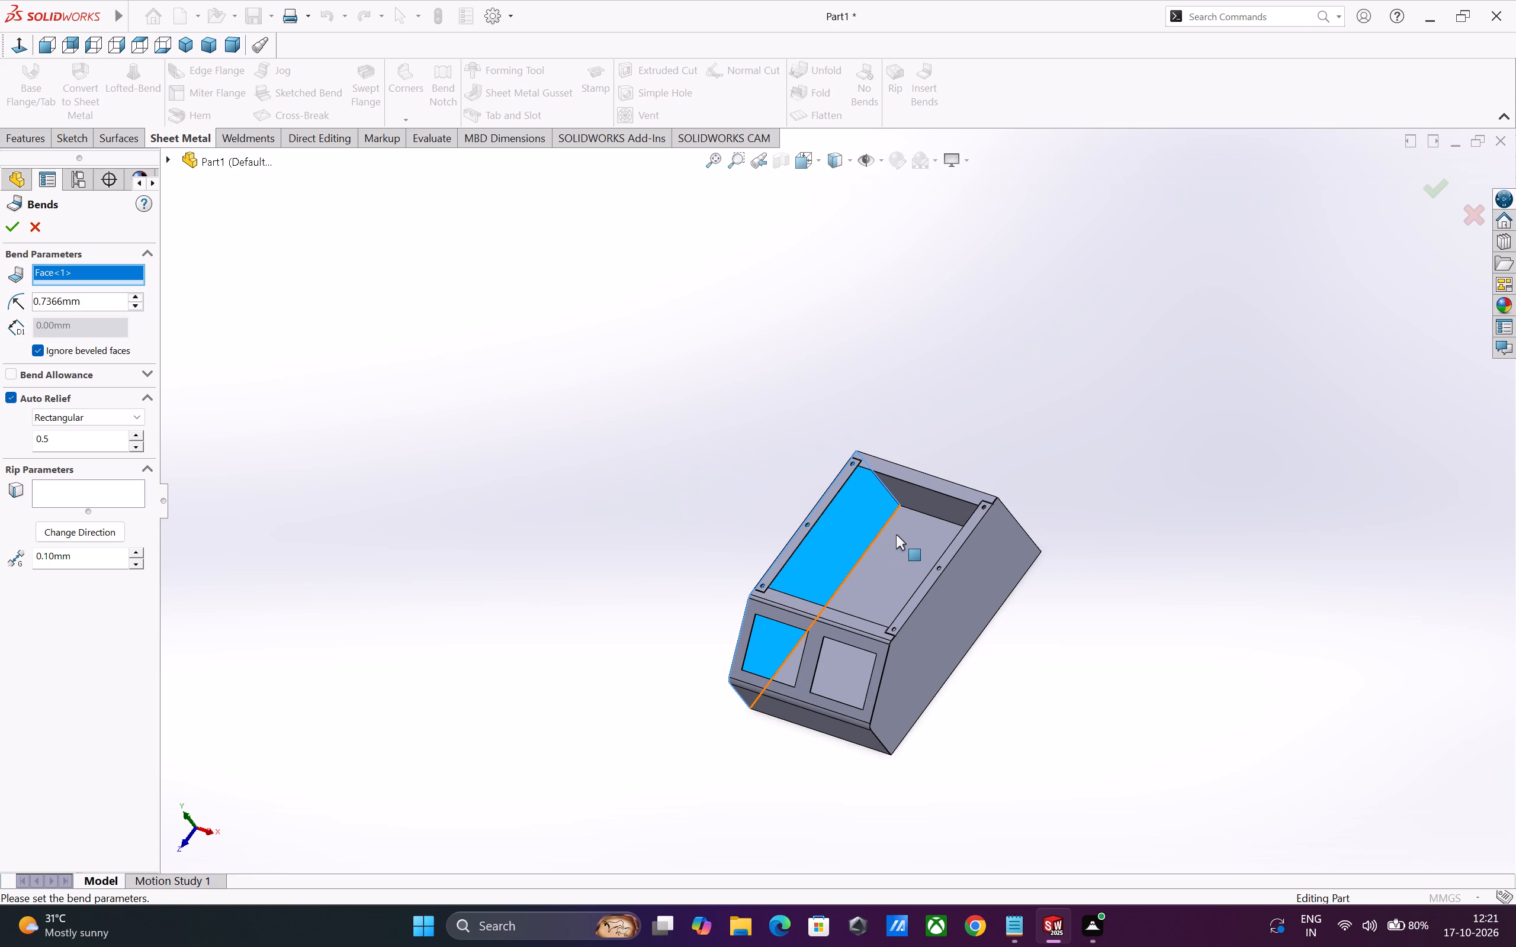
{"action": "double_click", "coordinate": [91, 302]}
{"action": "key", "text": "period"}
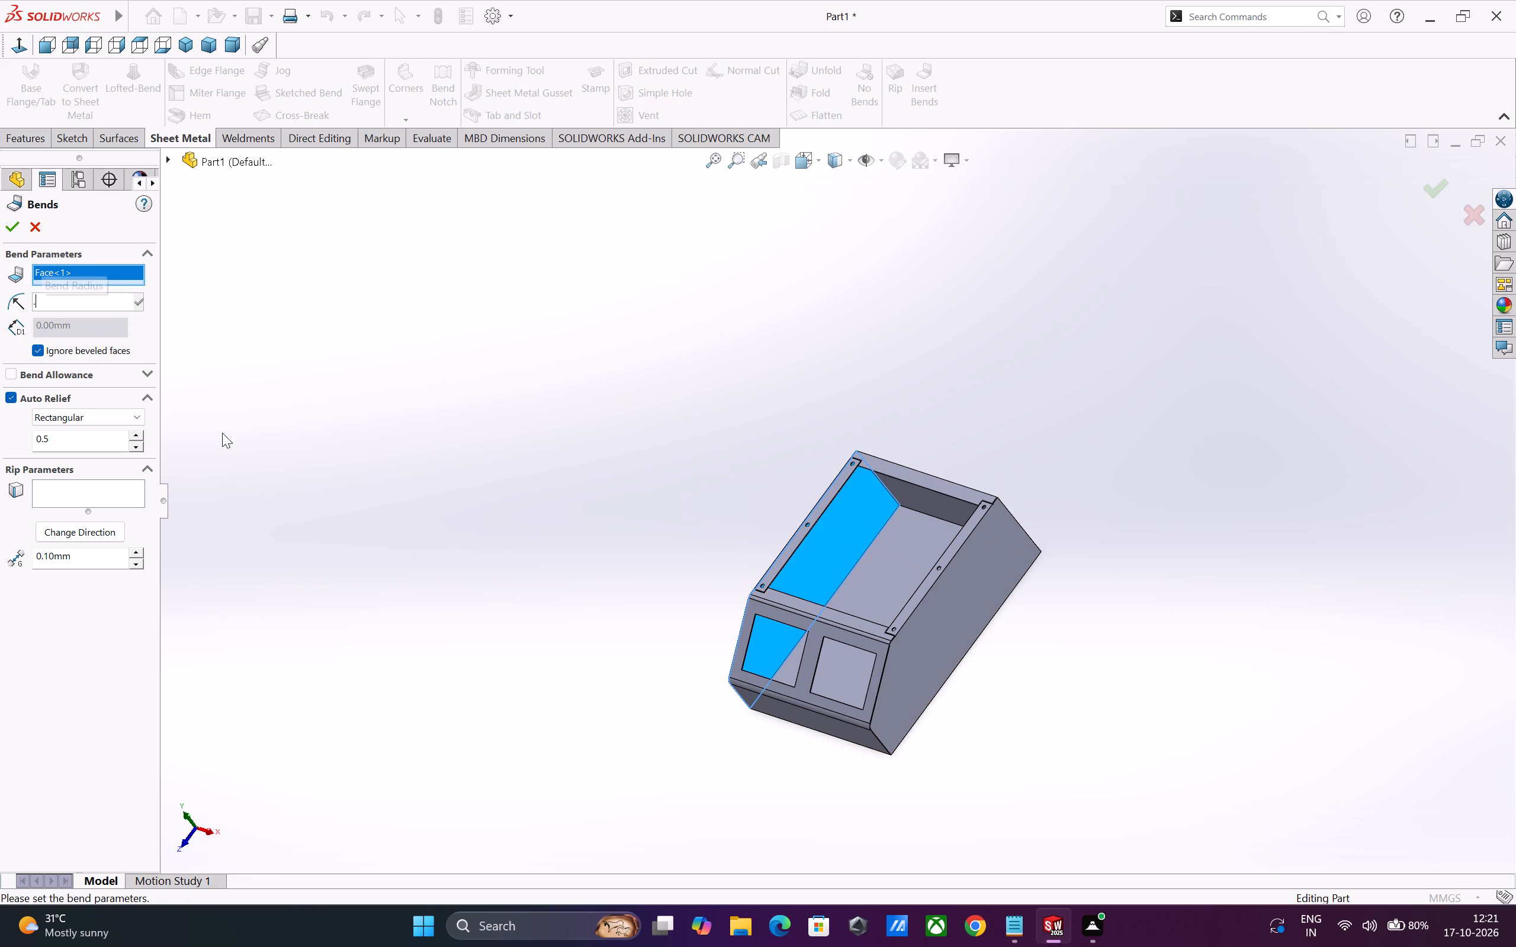
{"action": "key", "text": "1"}
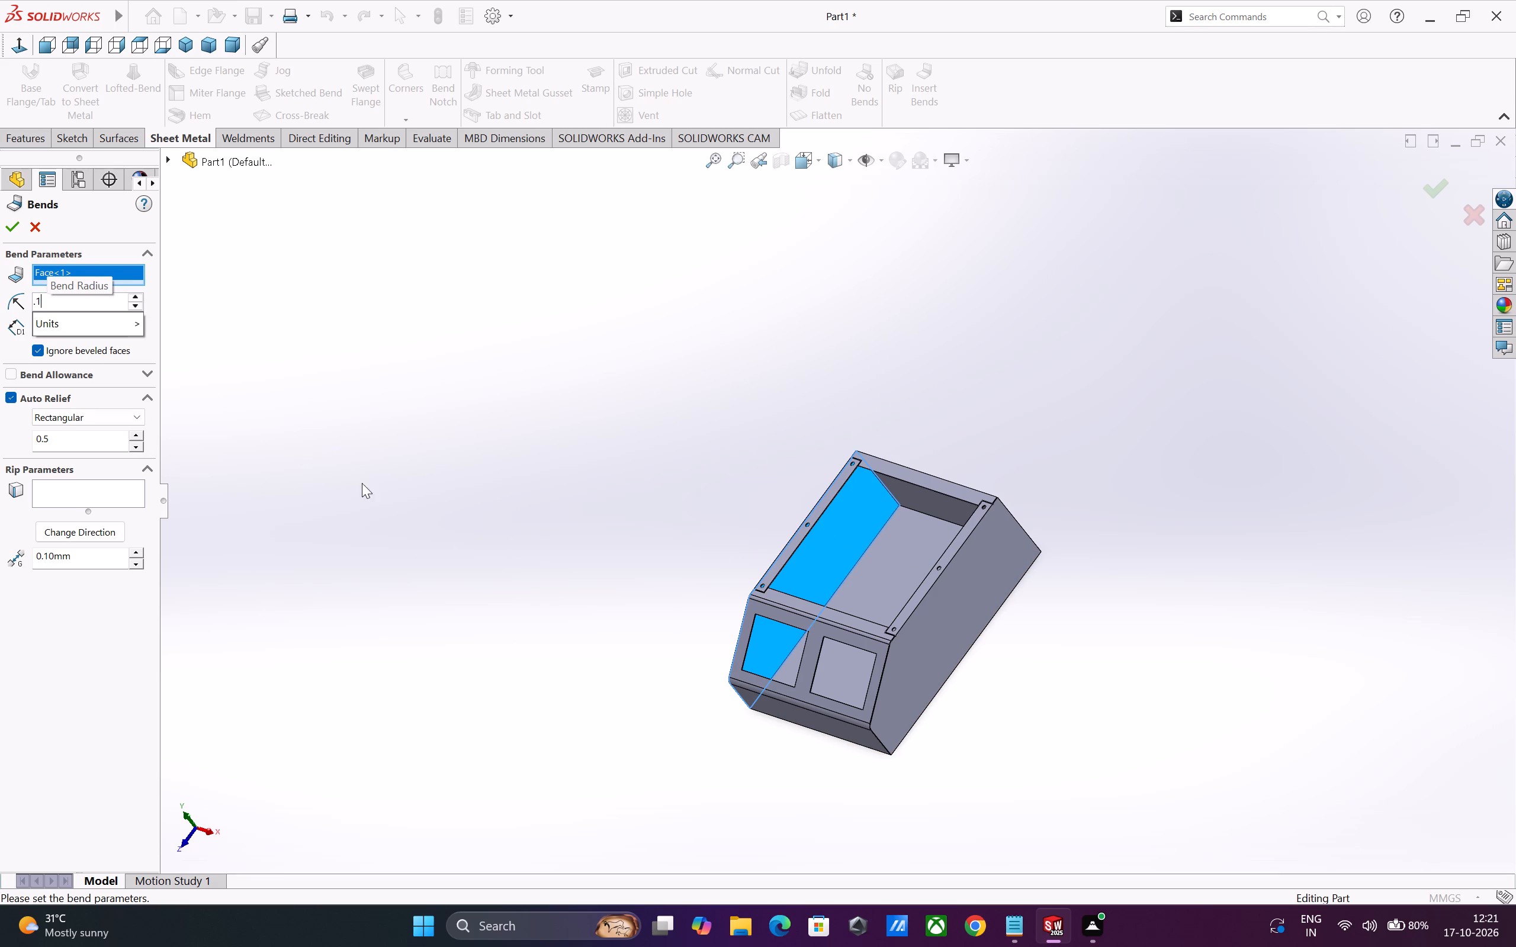
{"action": "key", "text": "Return"}
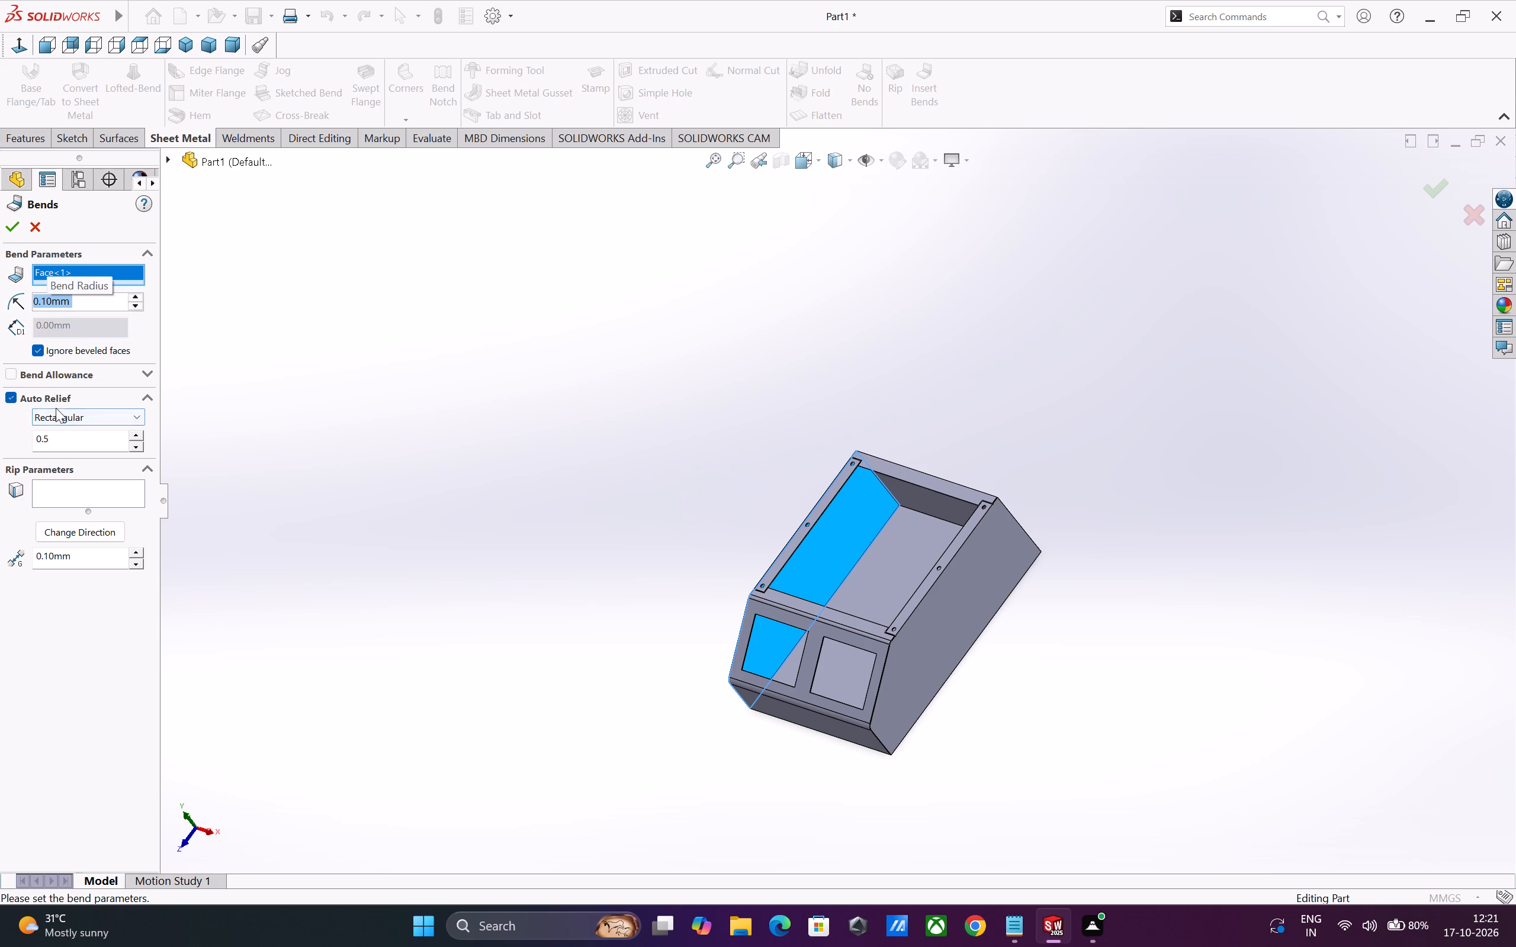
{"action": "double_click", "coordinate": [89, 446]}
{"action": "key", "text": "1"}
{"action": "key", "text": "Return"}
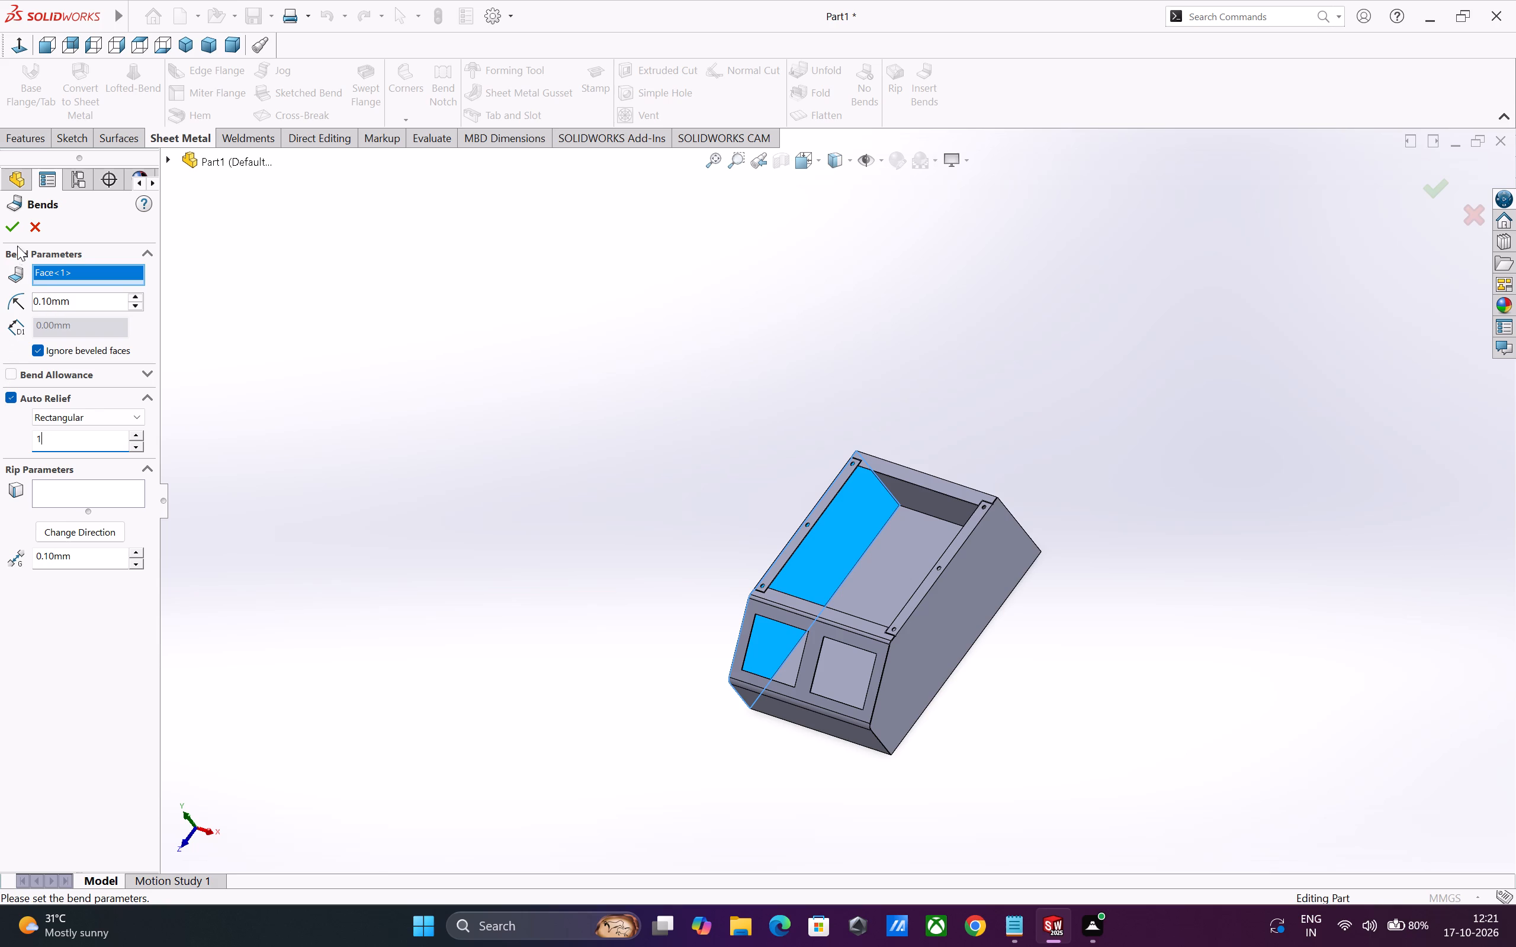
{"action": "left_click", "coordinate": [12, 231]}
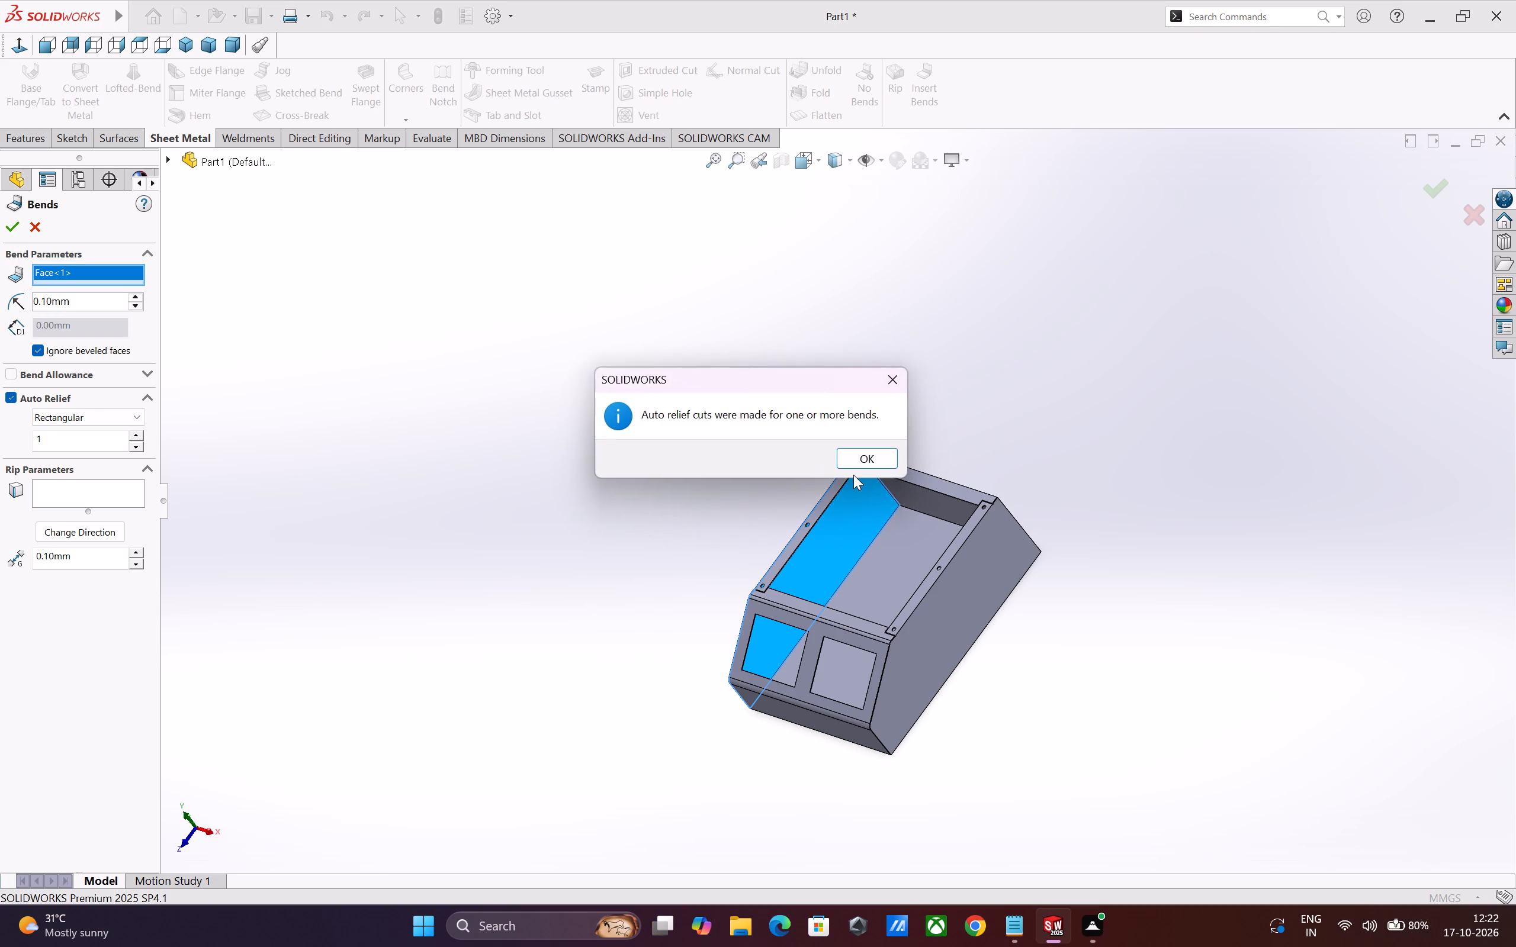
{"action": "left_click", "coordinate": [857, 463]}
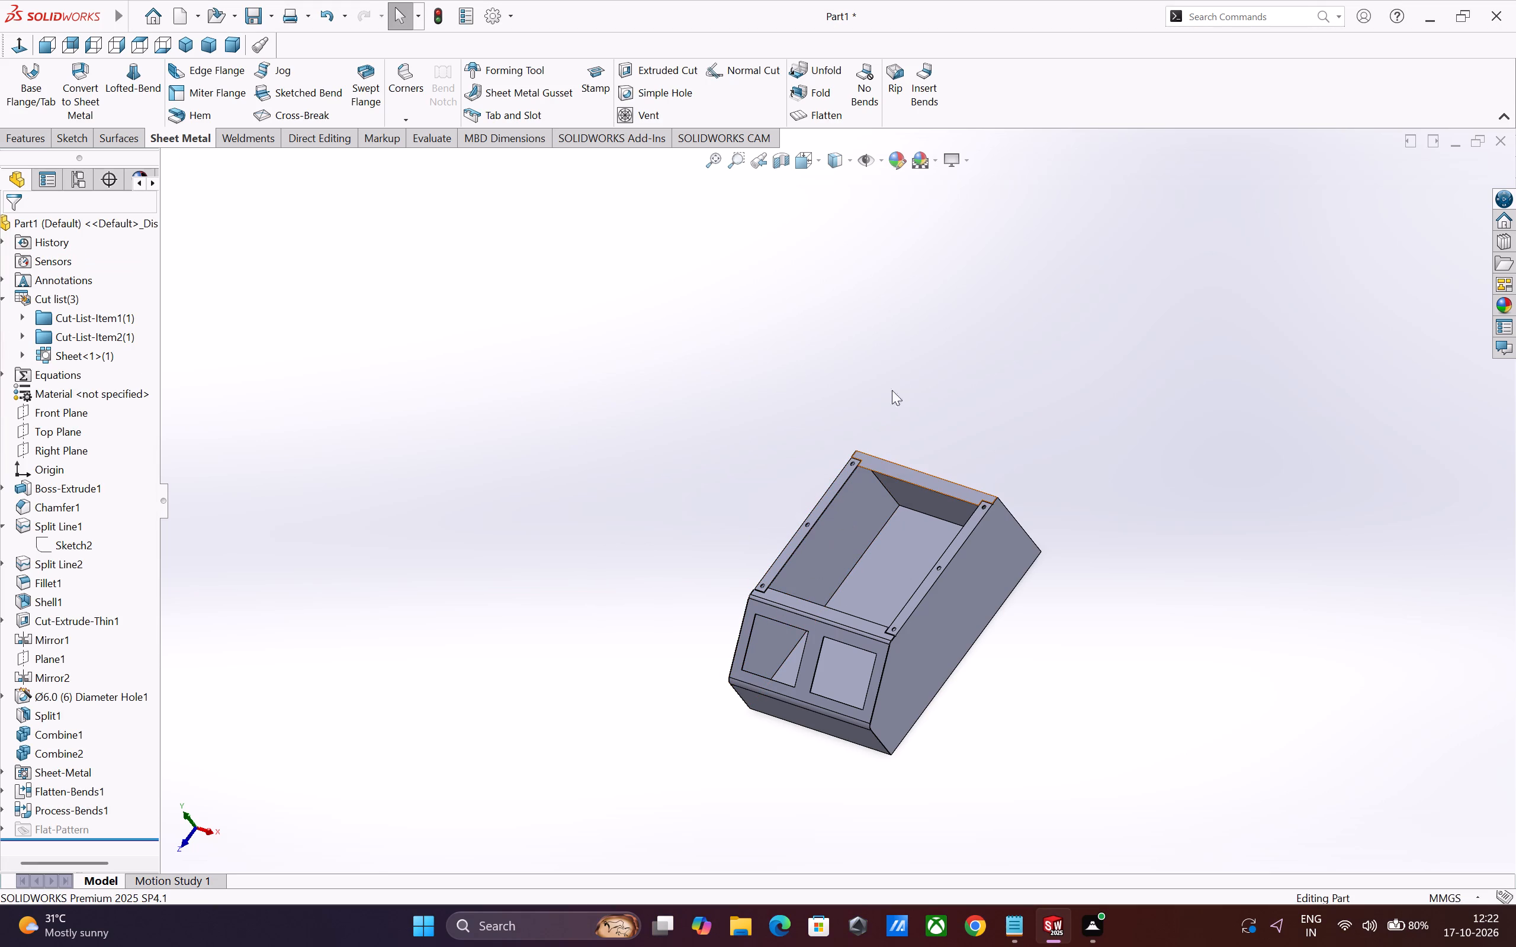
Insert sheet metal bends on the right side wall body, using its inner face as fixed and keeping the default bend parameters.
{"action": "left_click", "coordinate": [927, 101]}
{"action": "middle_click_drag", "start_coordinate": [984, 599], "coordinate": [1096, 676]}
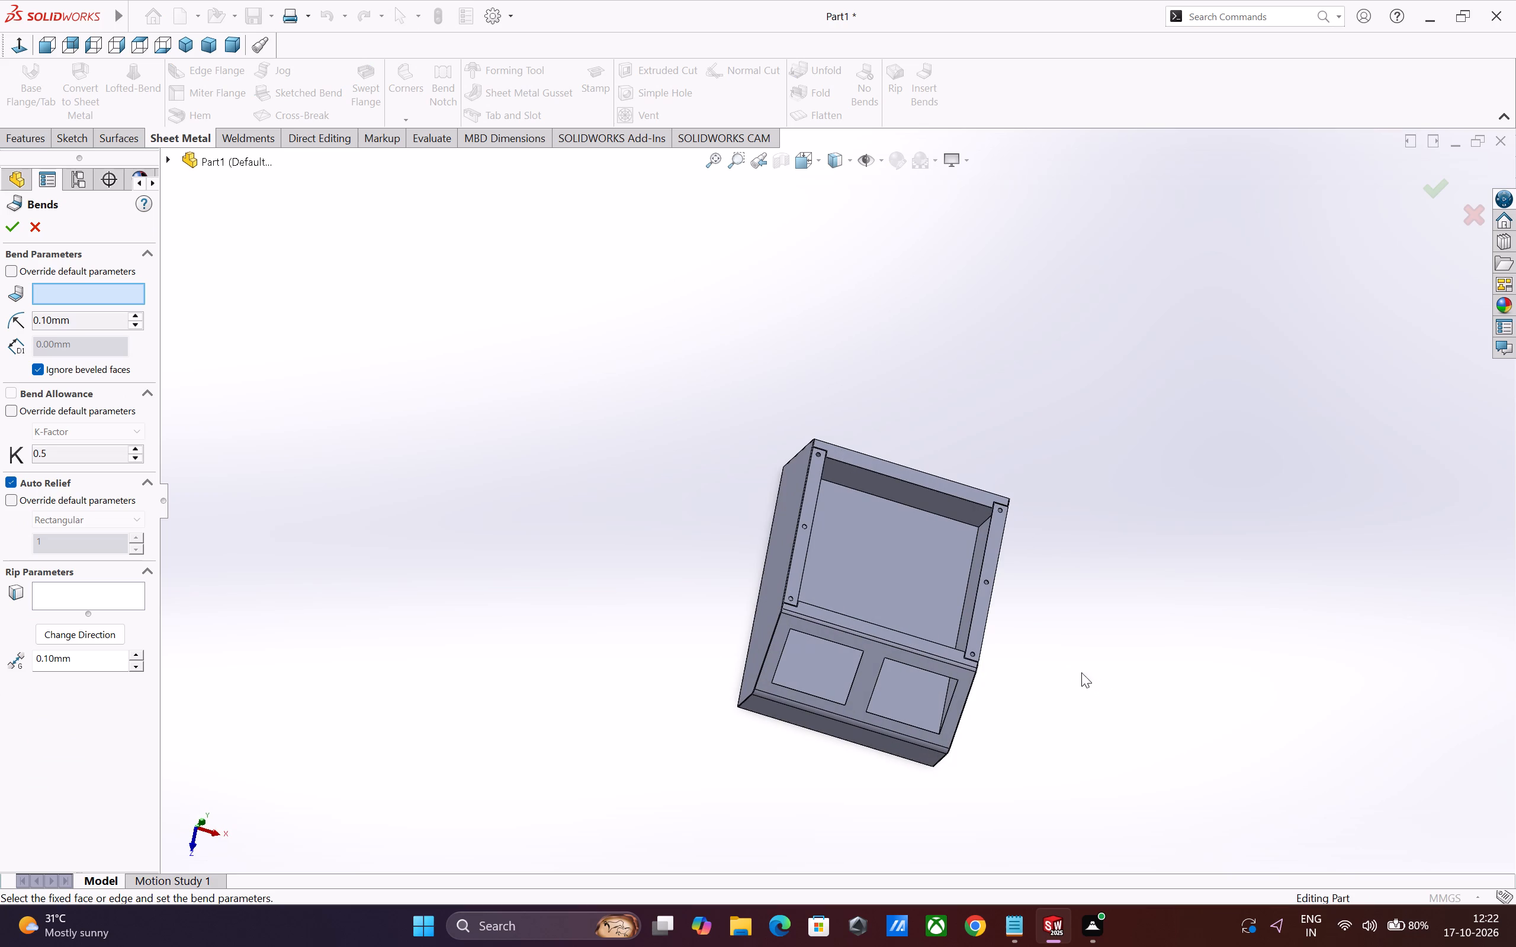
{"action": "middle_click_drag", "start_coordinate": [1035, 623], "coordinate": [1078, 627]}
{"action": "left_click", "coordinate": [962, 608]}
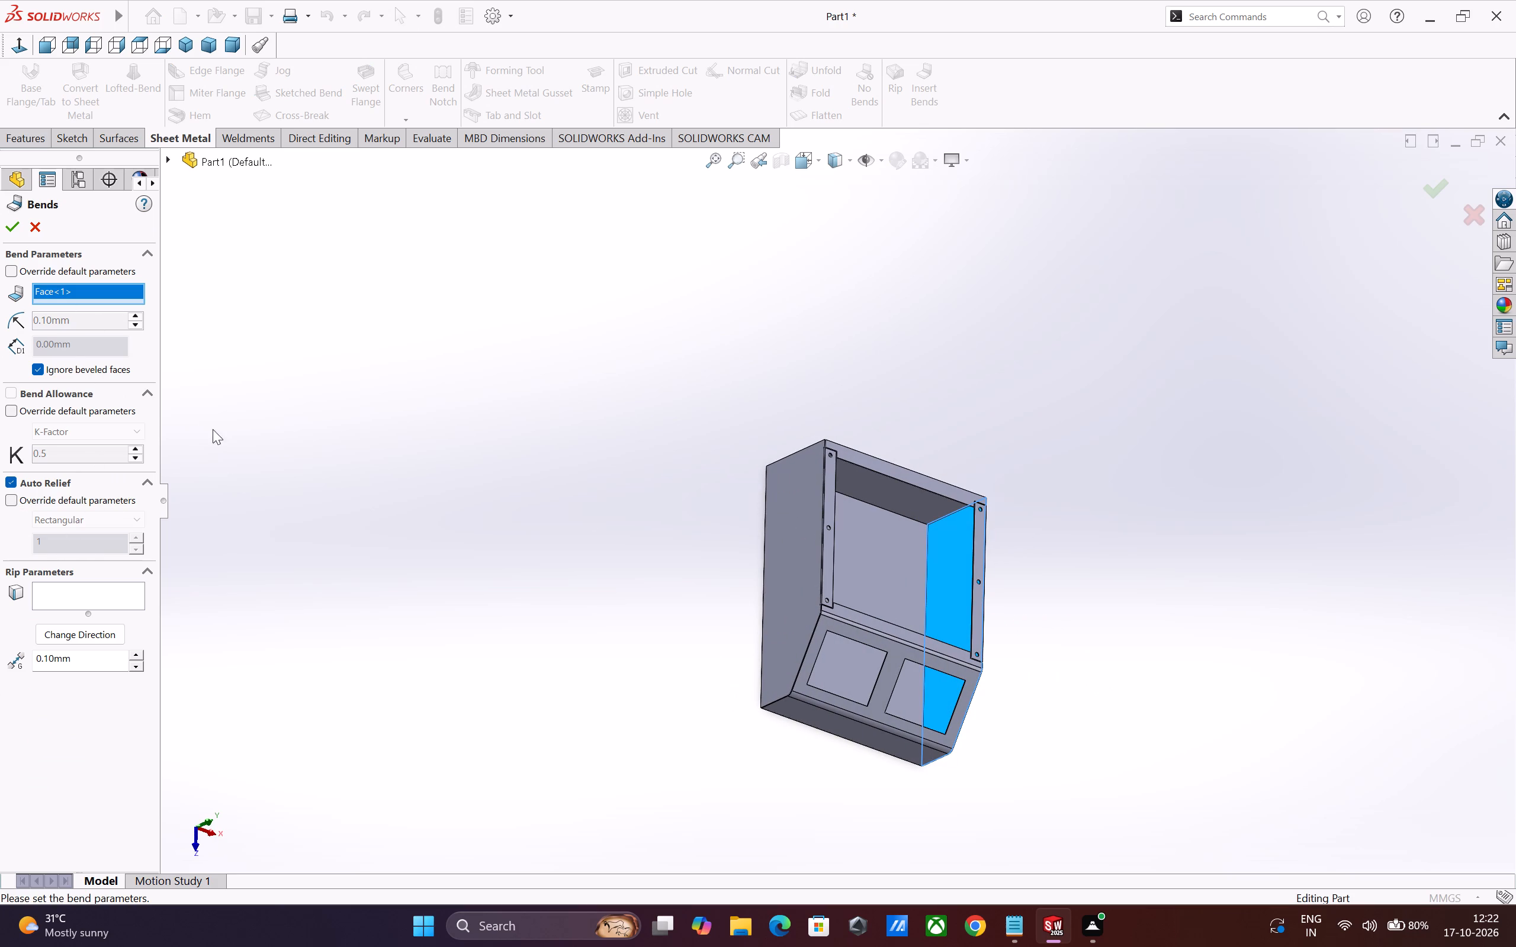
{"action": "left_click", "coordinate": [10, 231]}
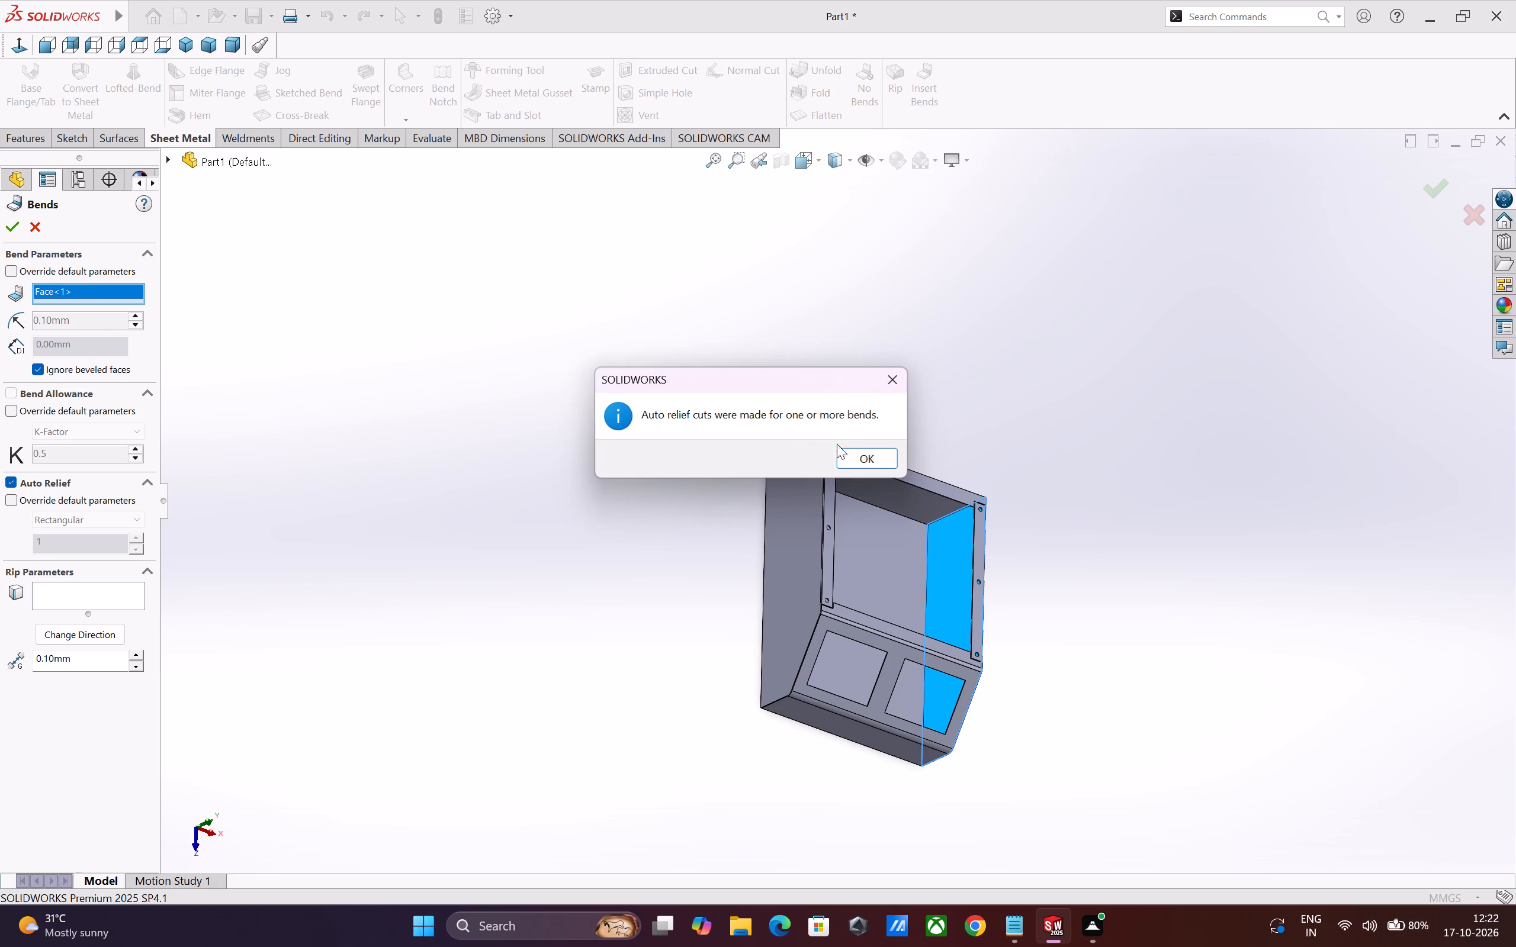
{"action": "left_click", "coordinate": [855, 451]}
Examine the bent rim edges and relief corners of both side walls, and the housing's rear.
{"action": "middle_click_drag", "start_coordinate": [1049, 613], "coordinate": [922, 449]}
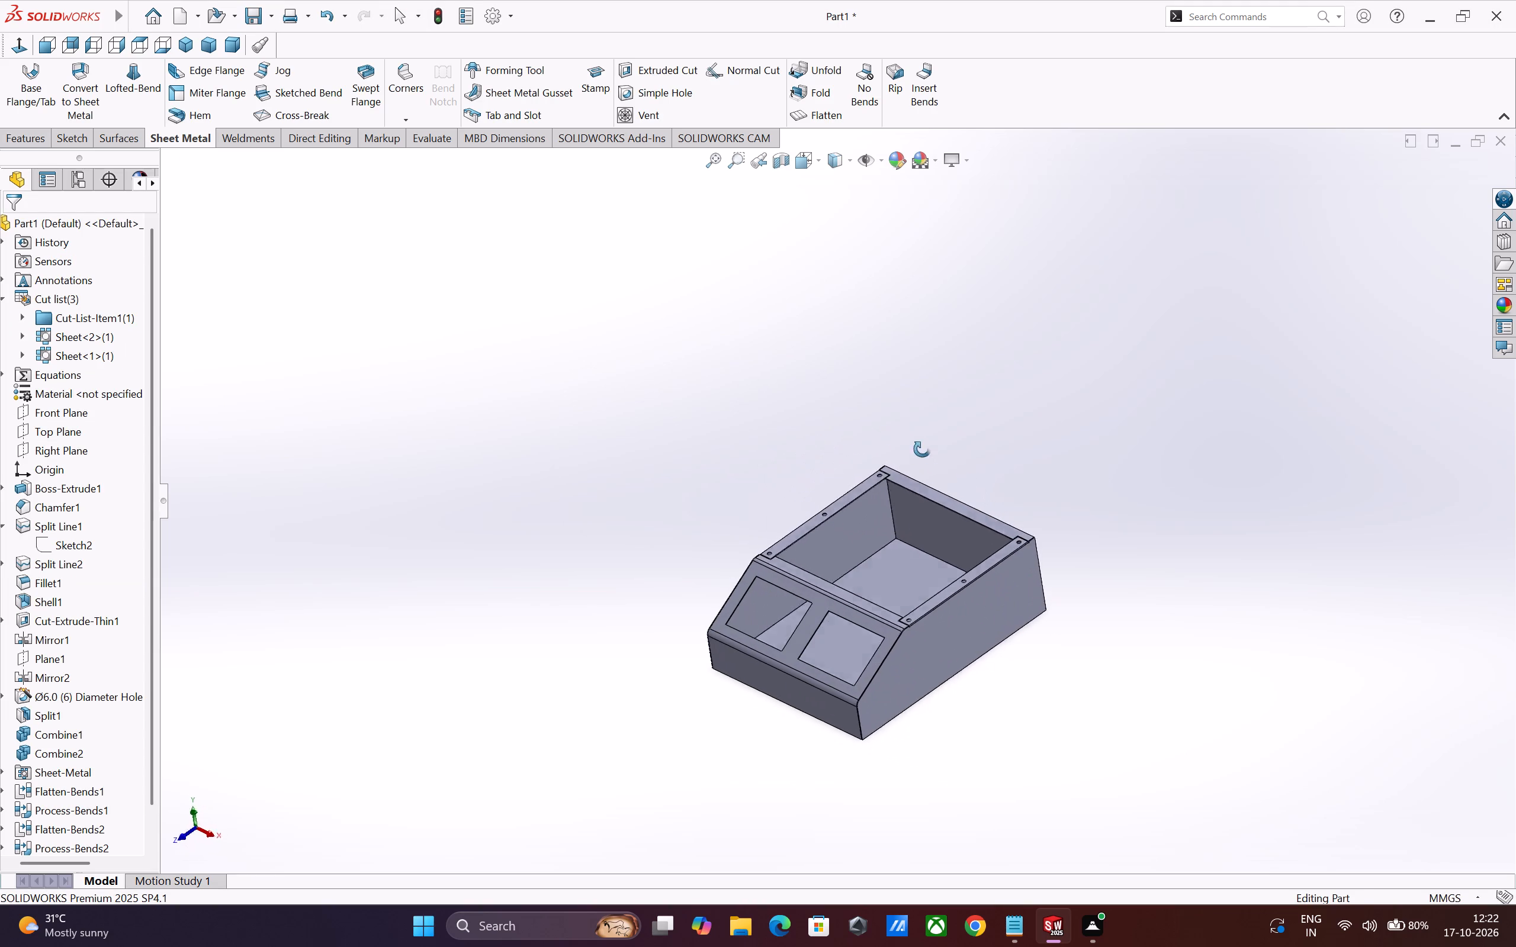
{"action": "middle_click_drag", "start_coordinate": [922, 449], "coordinate": [891, 436]}
{"action": "scroll", "coordinate": [925, 638], "scroll_direction": "down", "scroll_amount": 10}
{"action": "middle_click_drag", "start_coordinate": [891, 607], "coordinate": [953, 585]}
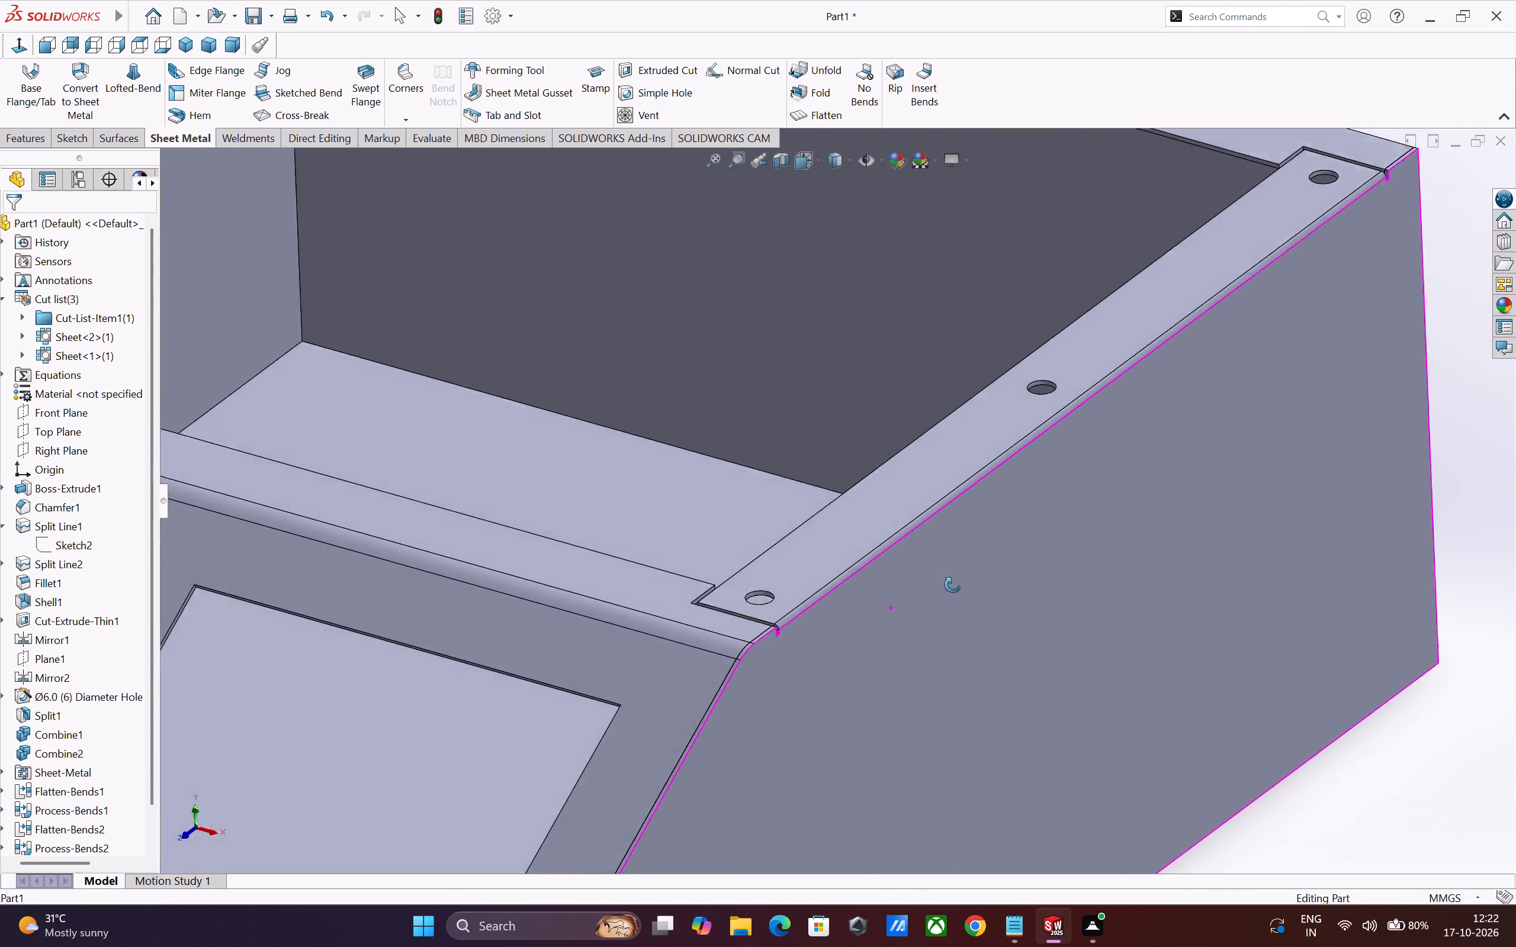
{"action": "middle_click_drag", "start_coordinate": [953, 585], "coordinate": [1006, 574]}
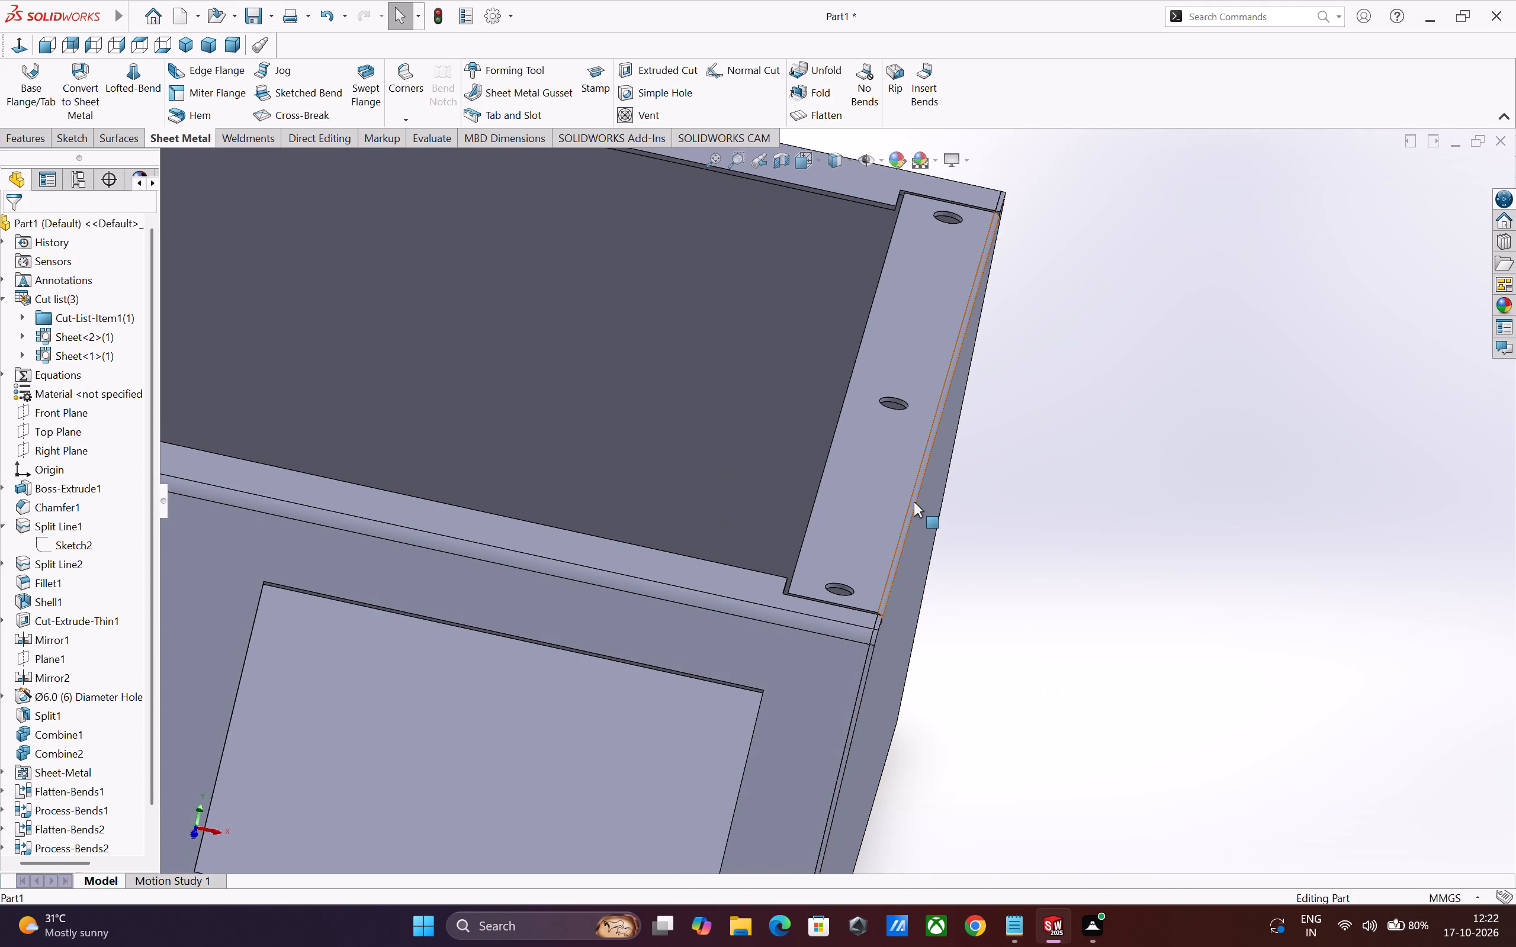
{"action": "left_click", "coordinate": [914, 502]}
{"action": "left_click", "coordinate": [1081, 573]}
{"action": "scroll", "coordinate": [1084, 573], "scroll_direction": "up", "scroll_amount": 3}
{"action": "middle_click_drag", "start_coordinate": [1074, 550], "coordinate": [1045, 491]}
{"action": "scroll", "coordinate": [1063, 521], "scroll_direction": "up", "scroll_amount": 4}
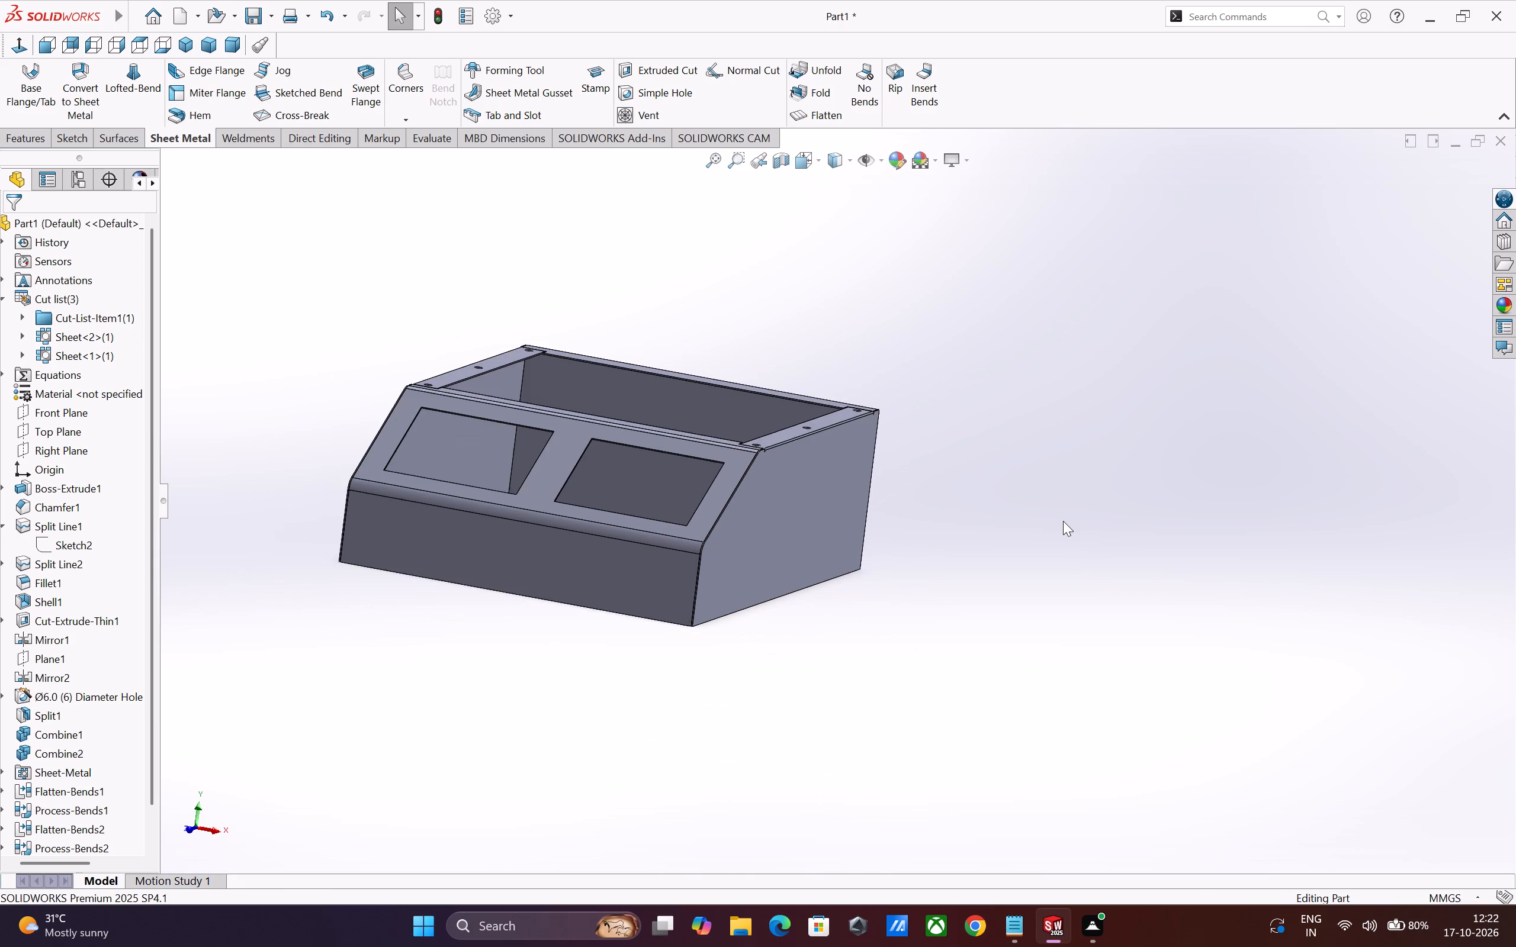
{"action": "scroll", "coordinate": [1063, 521], "scroll_direction": "up", "scroll_amount": 3}
{"action": "middle_click_drag", "start_coordinate": [1042, 528], "coordinate": [888, 550]}
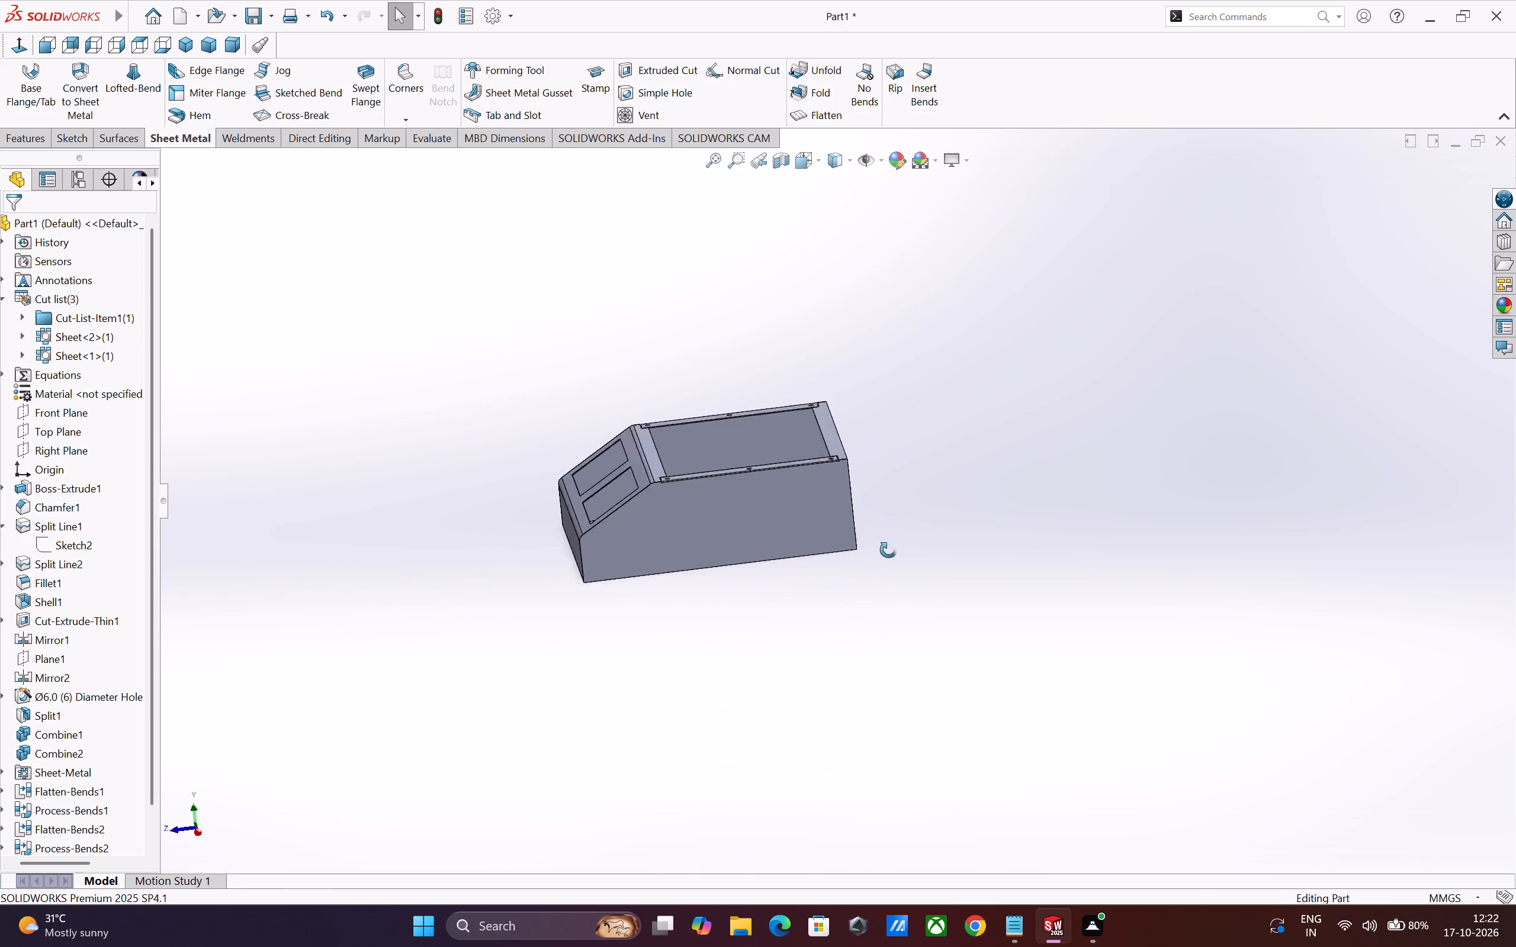
{"action": "middle_click_drag", "start_coordinate": [888, 550], "coordinate": [852, 515]}
{"action": "scroll", "coordinate": [759, 449], "scroll_direction": "down", "scroll_amount": 9}
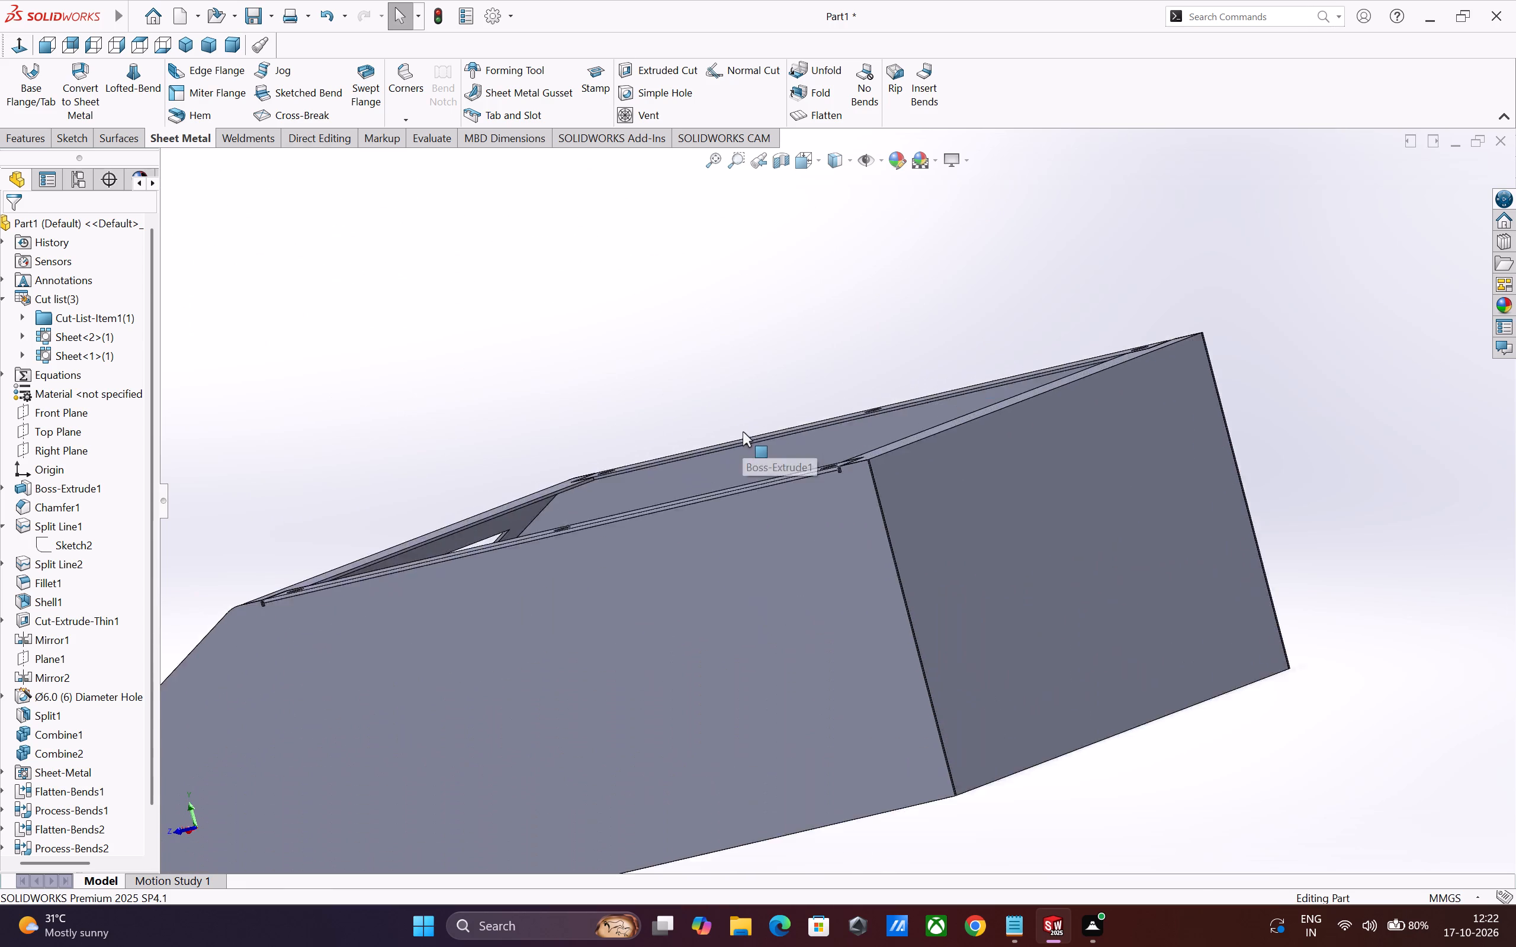
Examine the bent rim edge and the corner relief near the end hole of the side wall.
{"action": "scroll", "coordinate": [743, 431], "scroll_direction": "down", "scroll_amount": 9}
{"action": "middle_click_drag", "start_coordinate": [782, 537], "coordinate": [780, 525]}
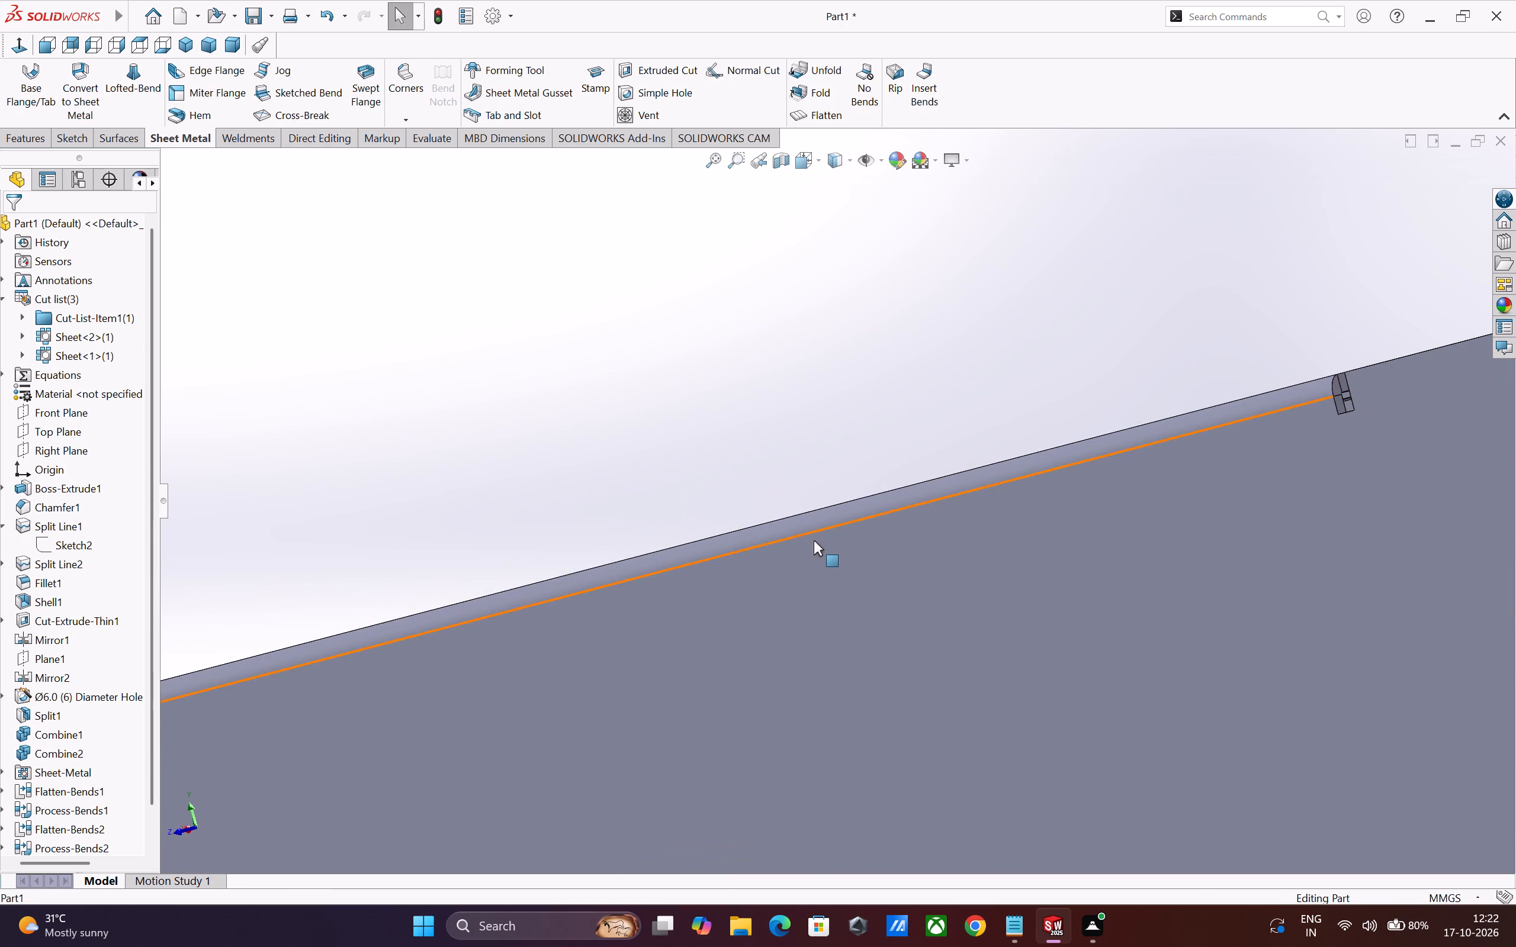
{"action": "scroll", "coordinate": [814, 540], "scroll_direction": "down", "scroll_amount": 1}
{"action": "middle_click_drag", "start_coordinate": [820, 546], "coordinate": [907, 646]}
{"action": "scroll", "coordinate": [908, 646], "scroll_direction": "up", "scroll_amount": 5}
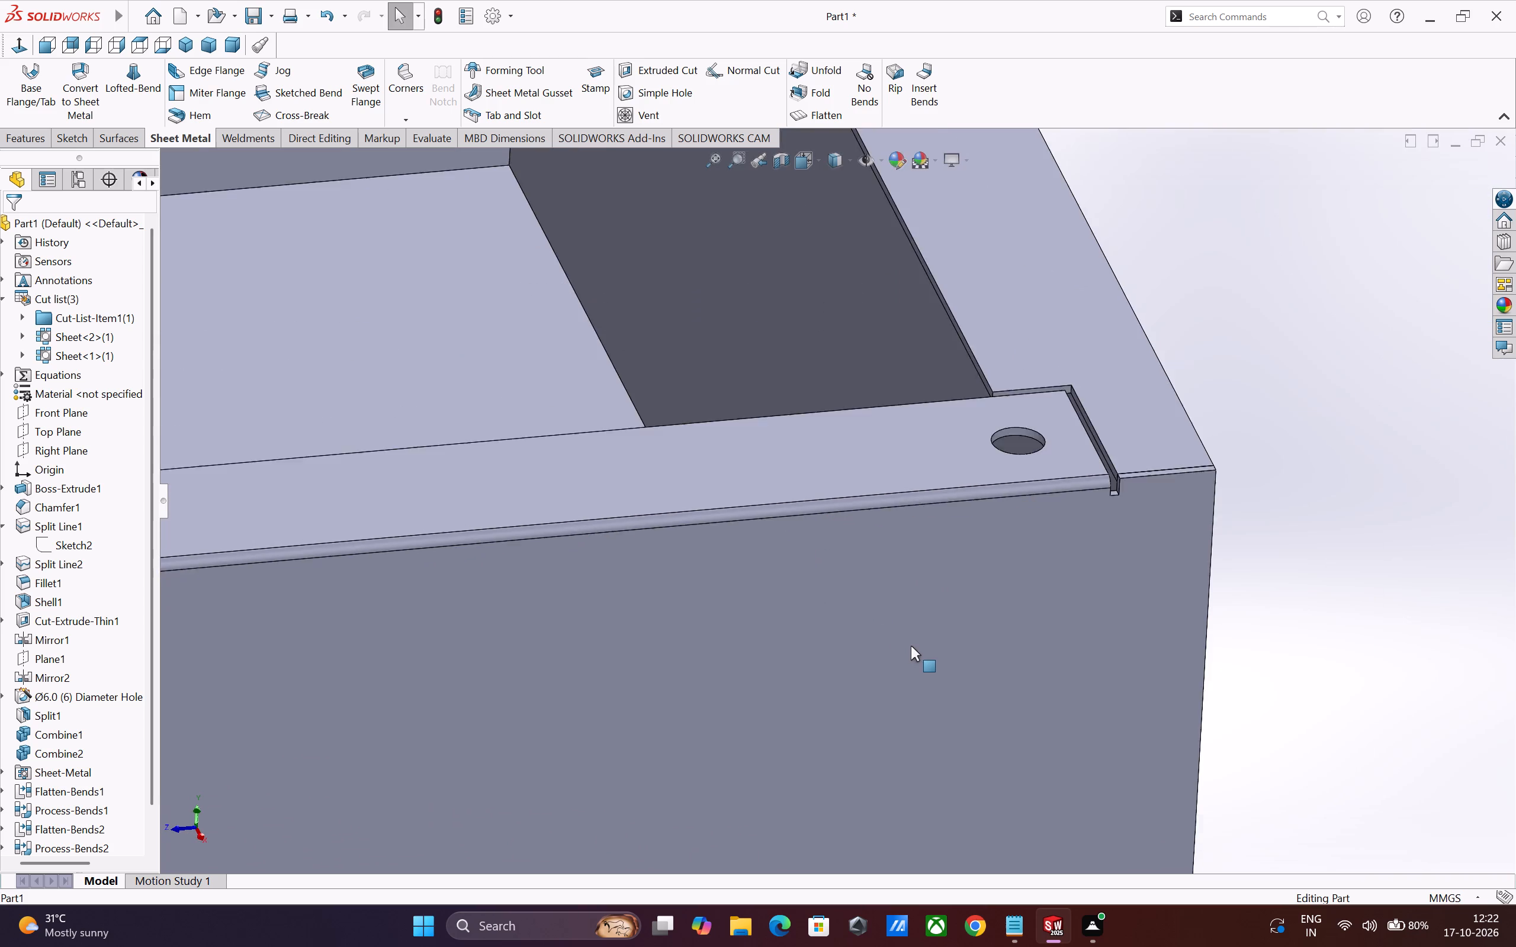
{"action": "scroll", "coordinate": [911, 646], "scroll_direction": "up", "scroll_amount": 15}
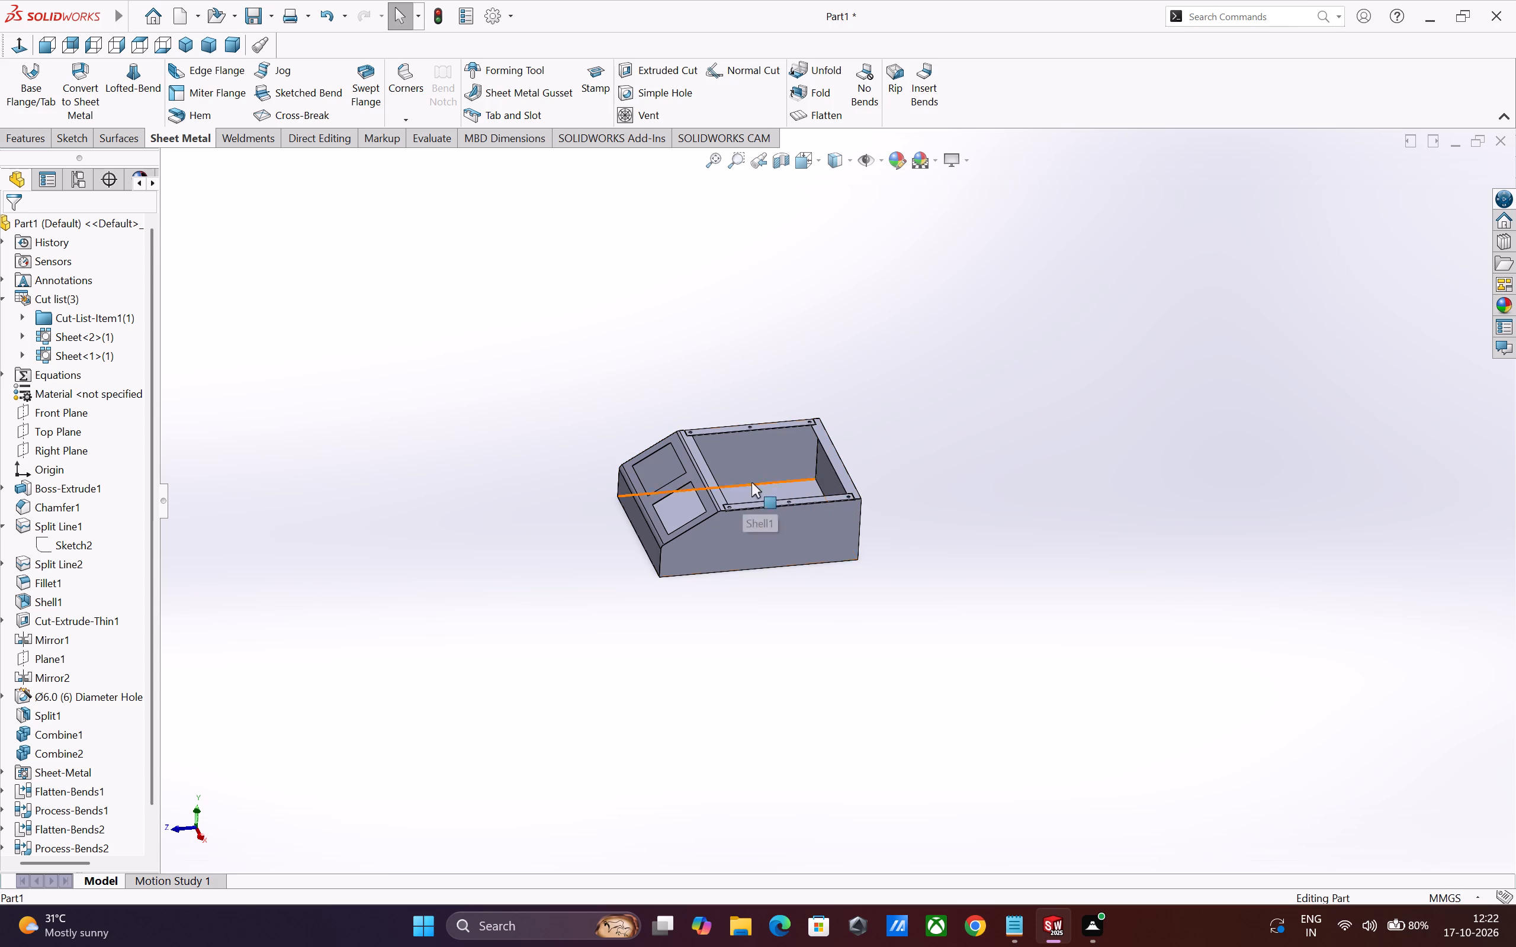
Isolate the body forming floor, front and rear walls, and insert bends with its inner floor face fixed and default bend parameters.
{"action": "right_click", "coordinate": [763, 497]}
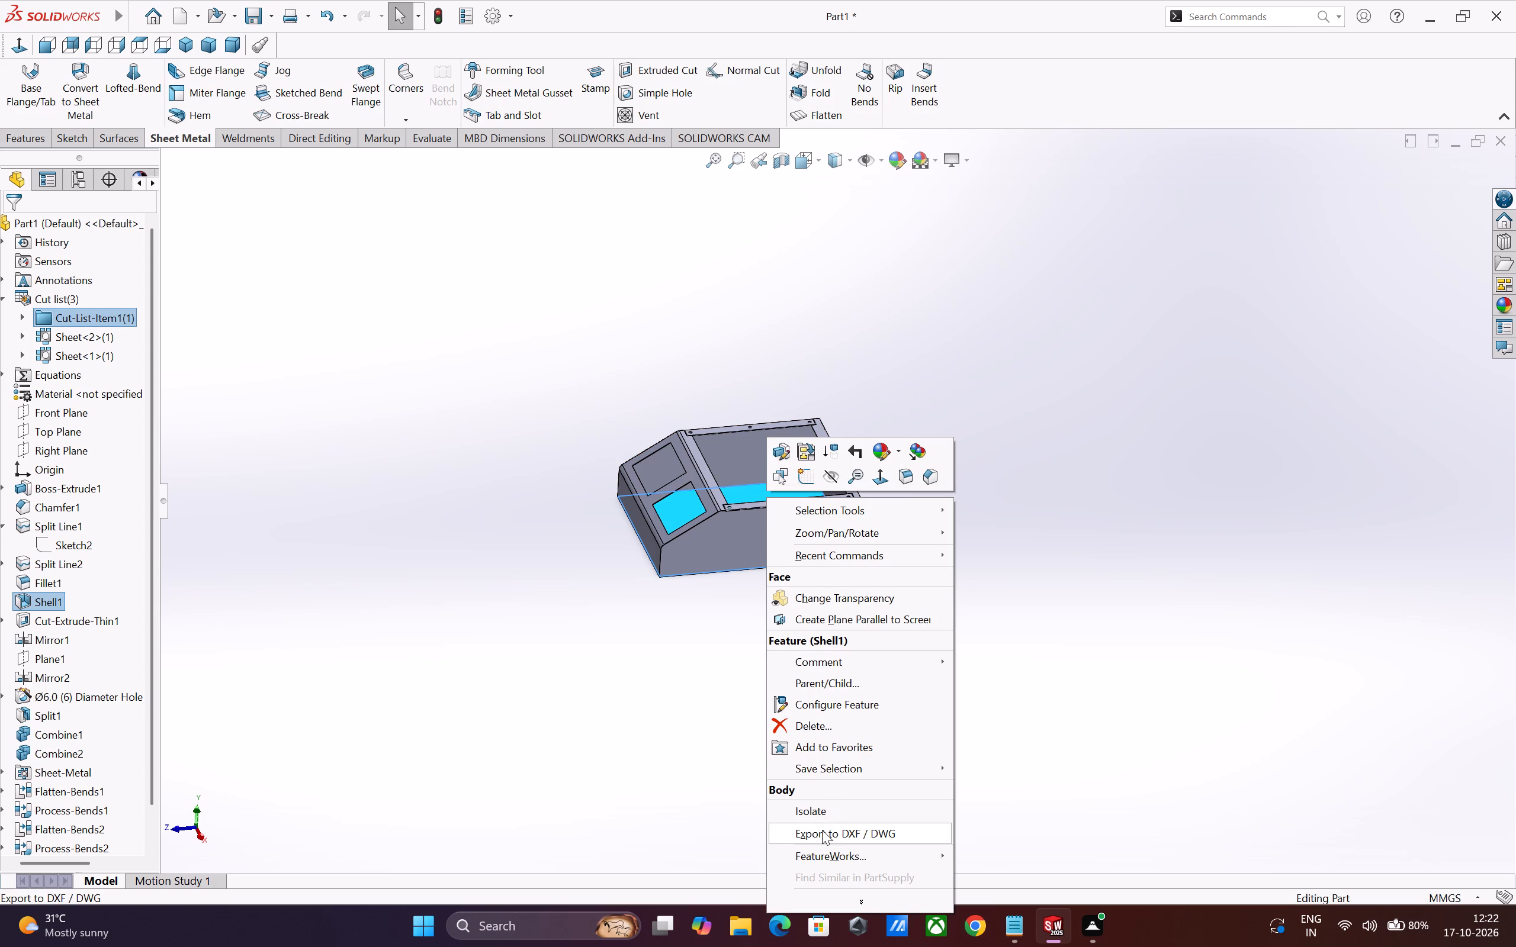
{"action": "left_click", "coordinate": [822, 816]}
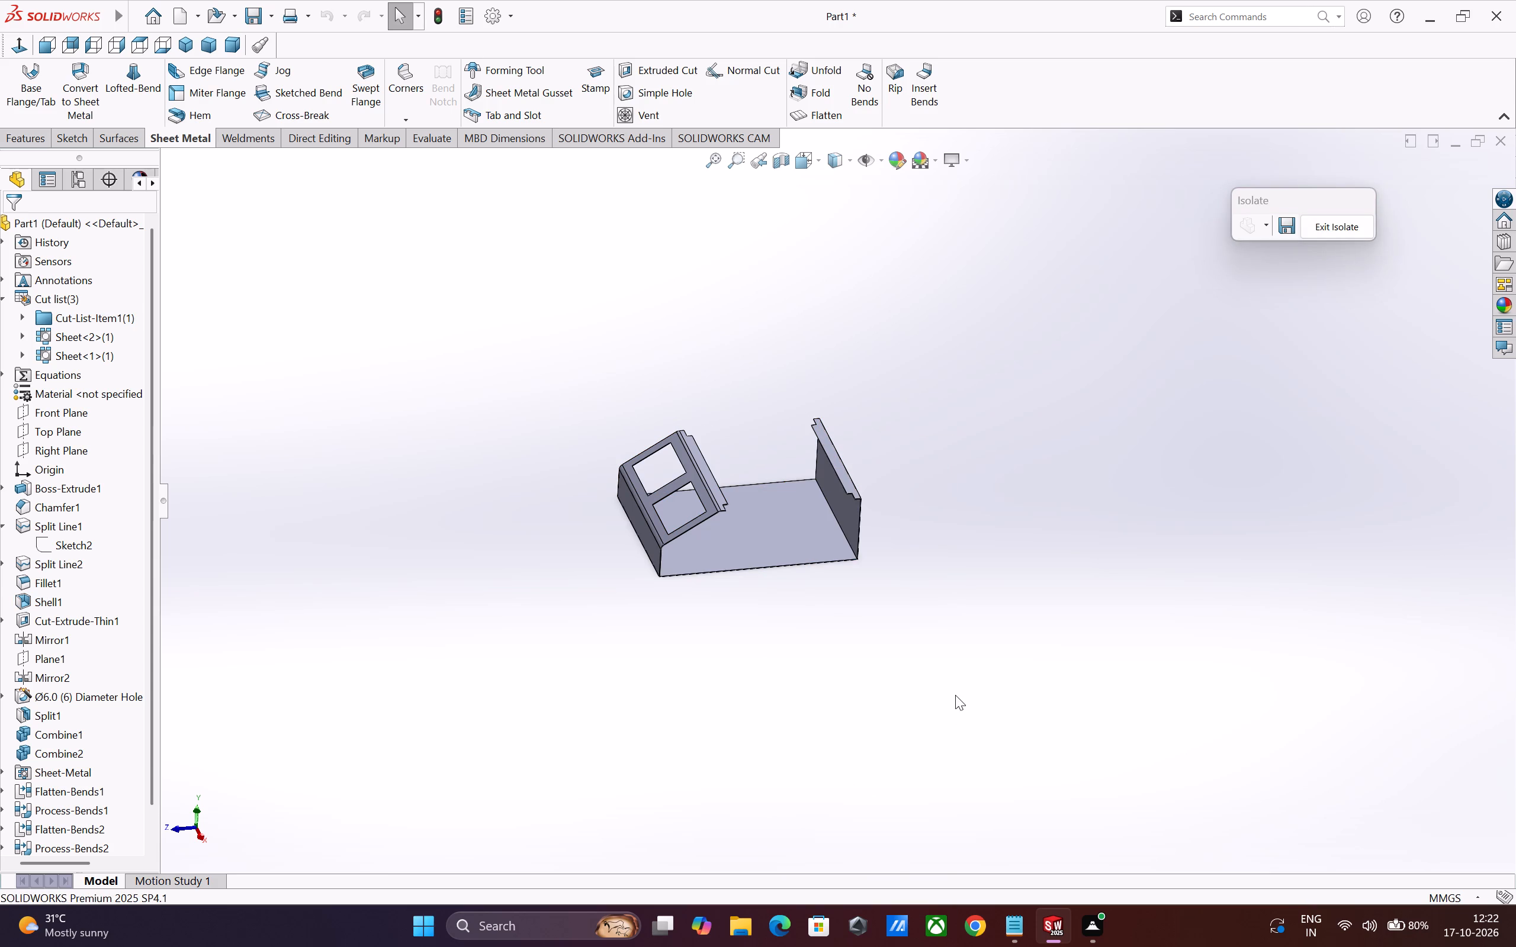
{"action": "scroll", "coordinate": [765, 535], "scroll_direction": "down", "scroll_amount": 2}
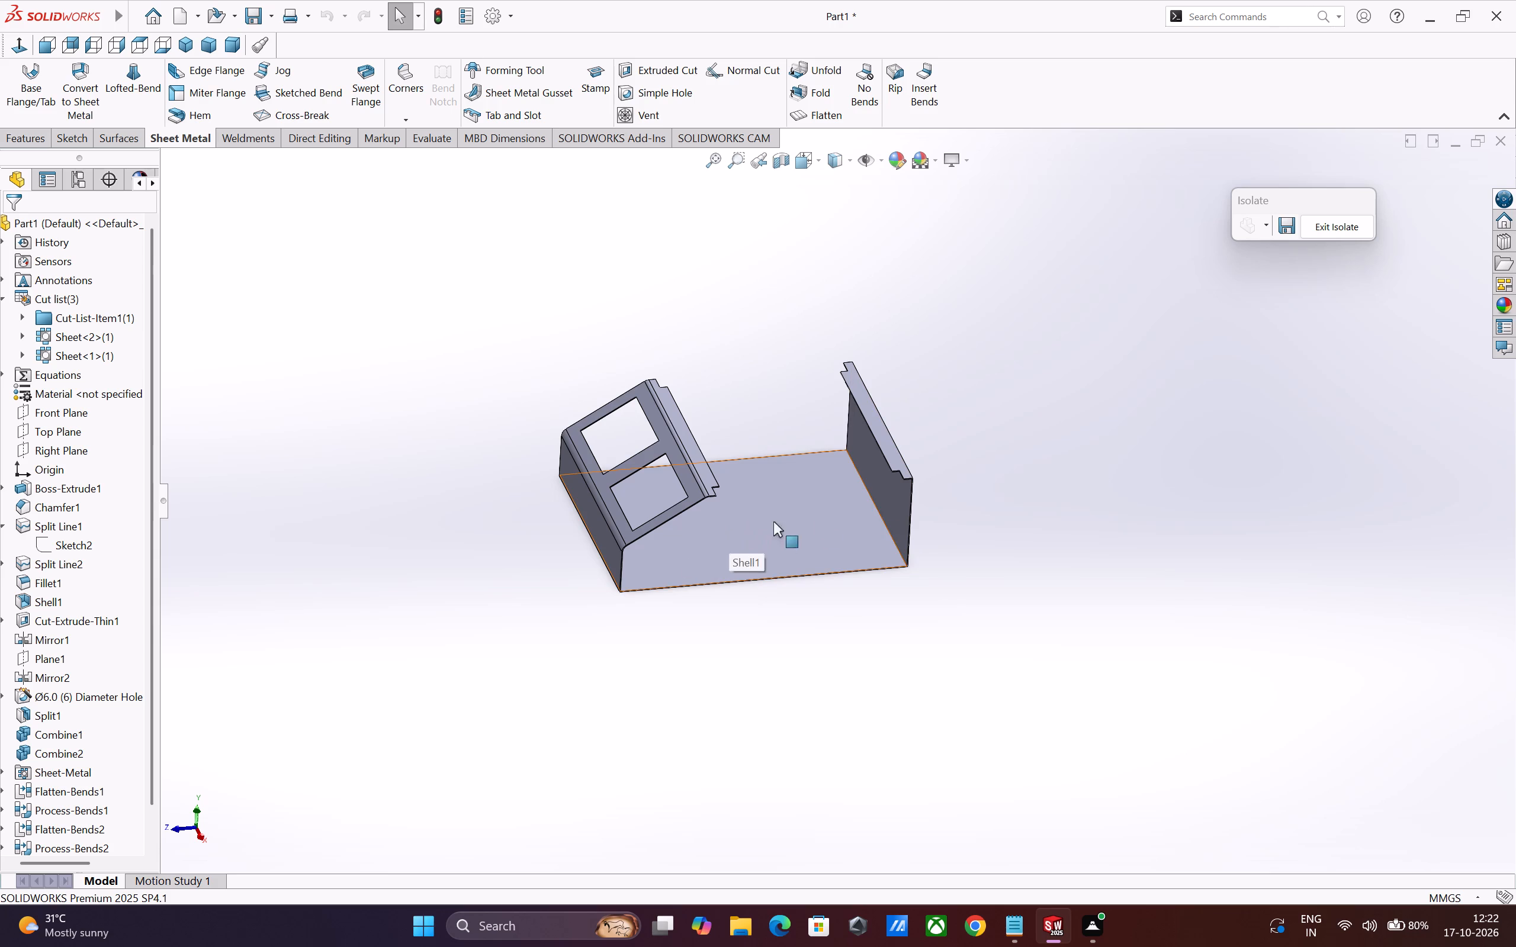
{"action": "left_click", "coordinate": [923, 97]}
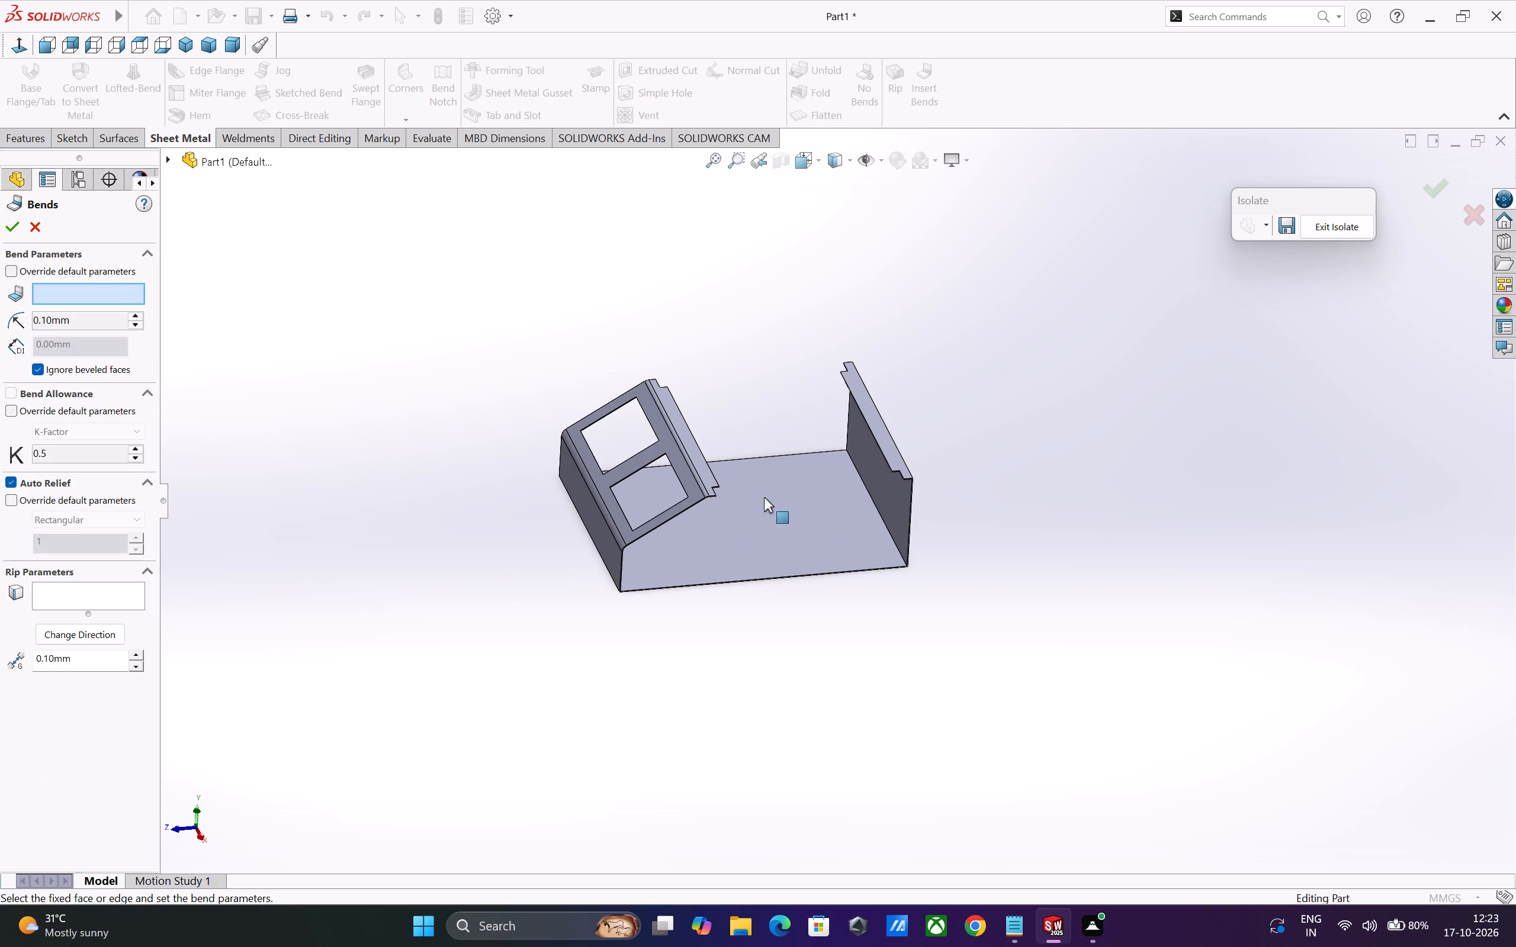
{"action": "left_click", "coordinate": [760, 527]}
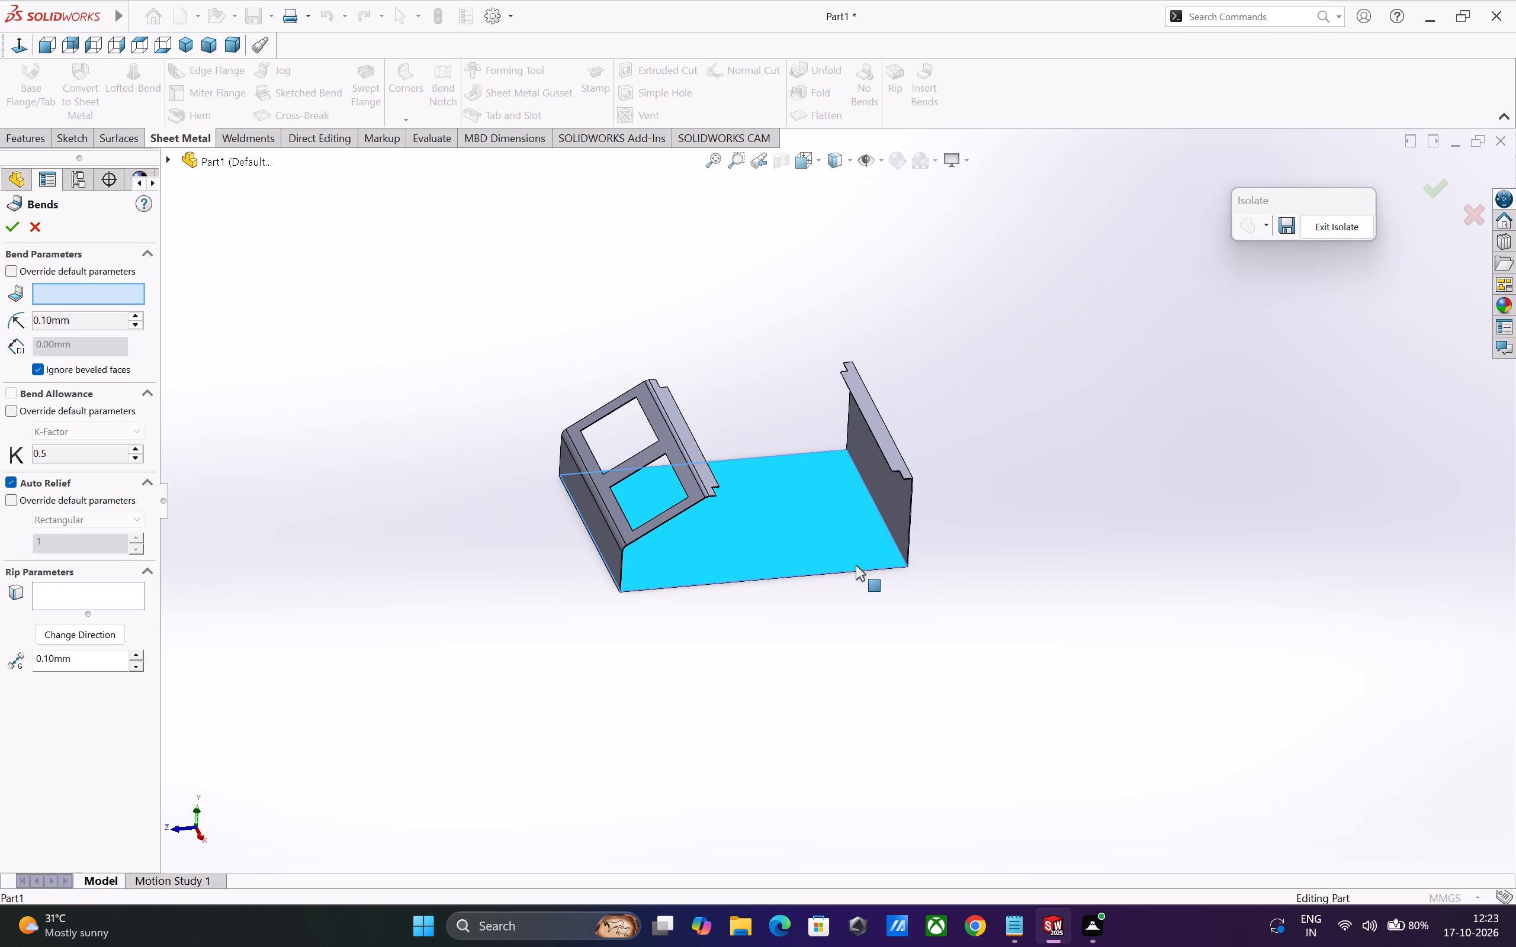
{"action": "middle_click_drag", "start_coordinate": [745, 588], "coordinate": [758, 600]}
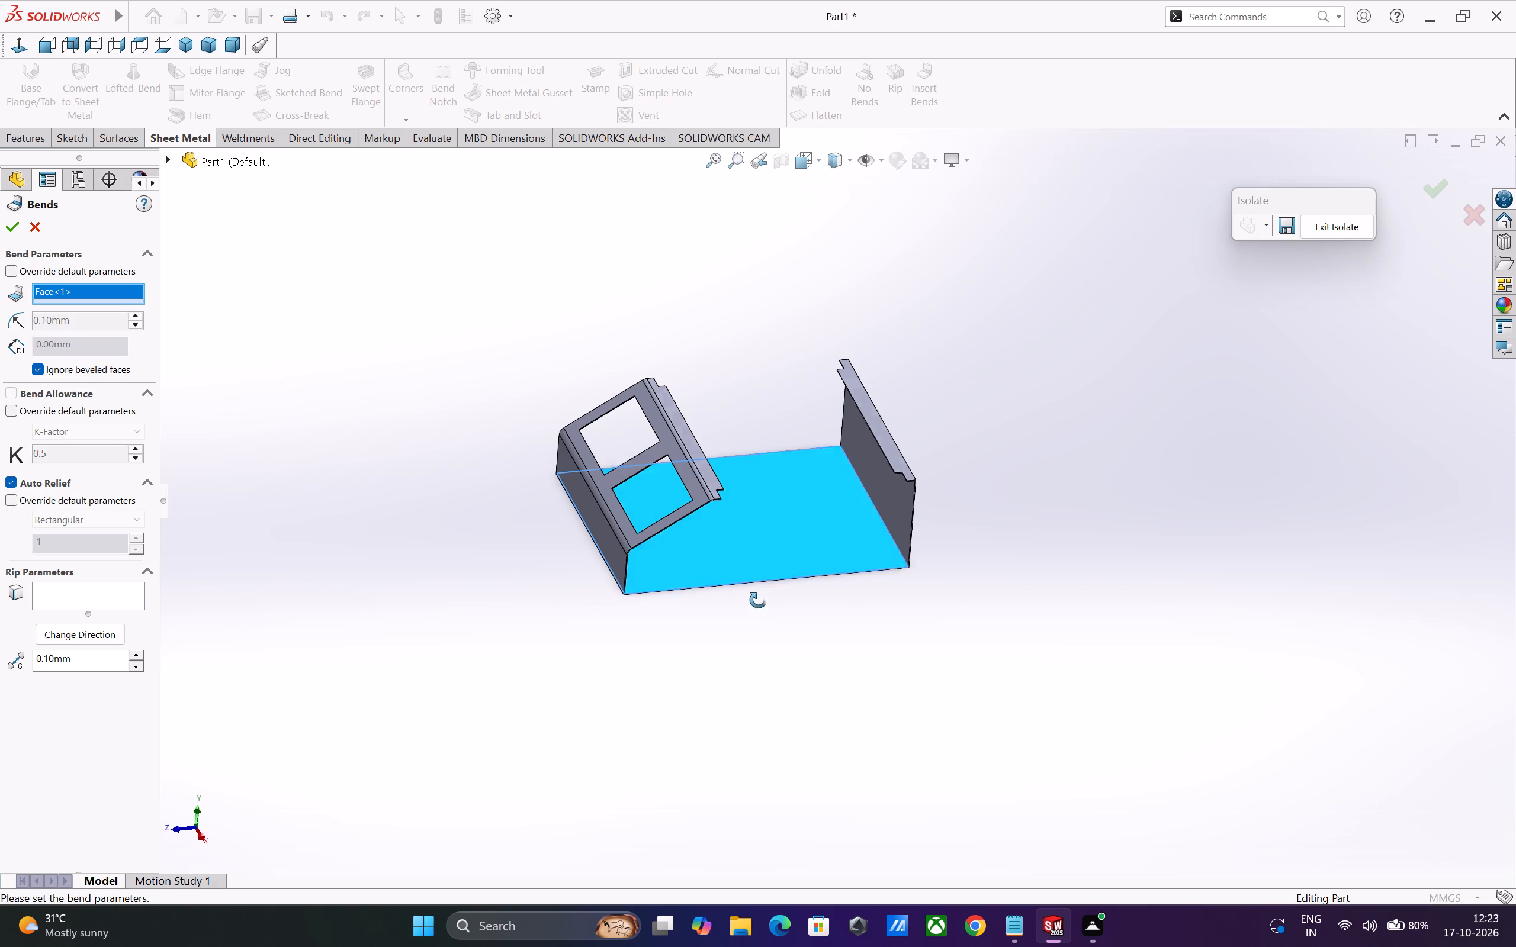
{"action": "middle_click_drag", "start_coordinate": [758, 600], "coordinate": [798, 622]}
{"action": "middle_click_drag", "start_coordinate": [628, 598], "coordinate": [584, 561]}
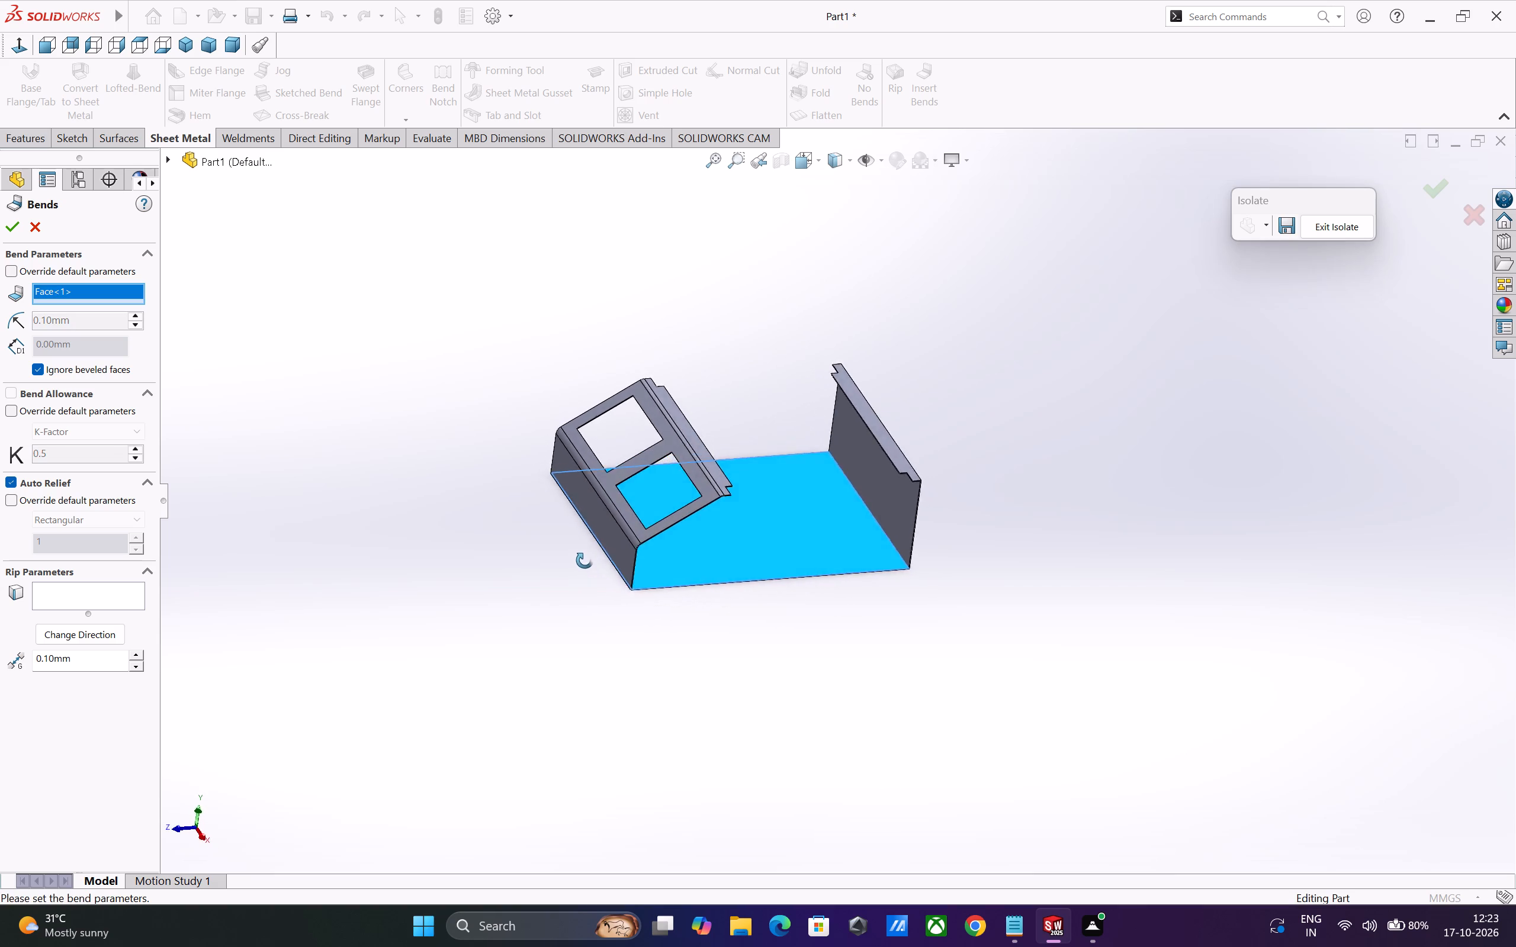
{"action": "middle_click_drag", "start_coordinate": [584, 561], "coordinate": [493, 527]}
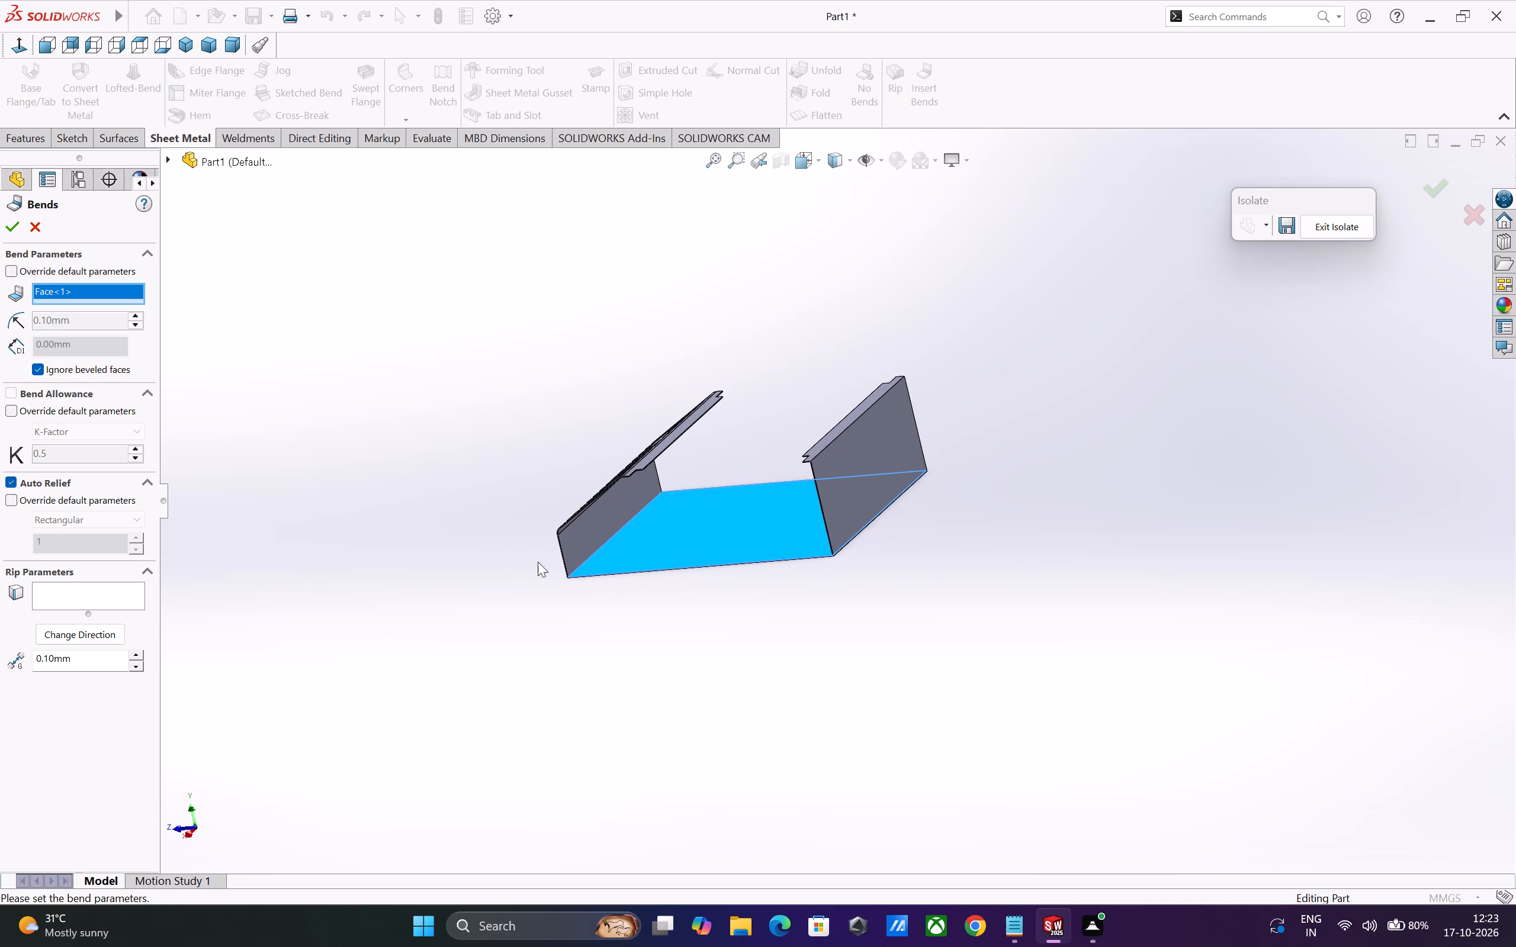
{"action": "middle_click_drag", "start_coordinate": [689, 632], "coordinate": [687, 619]}
{"action": "scroll", "coordinate": [679, 500], "scroll_direction": "down", "scroll_amount": 3}
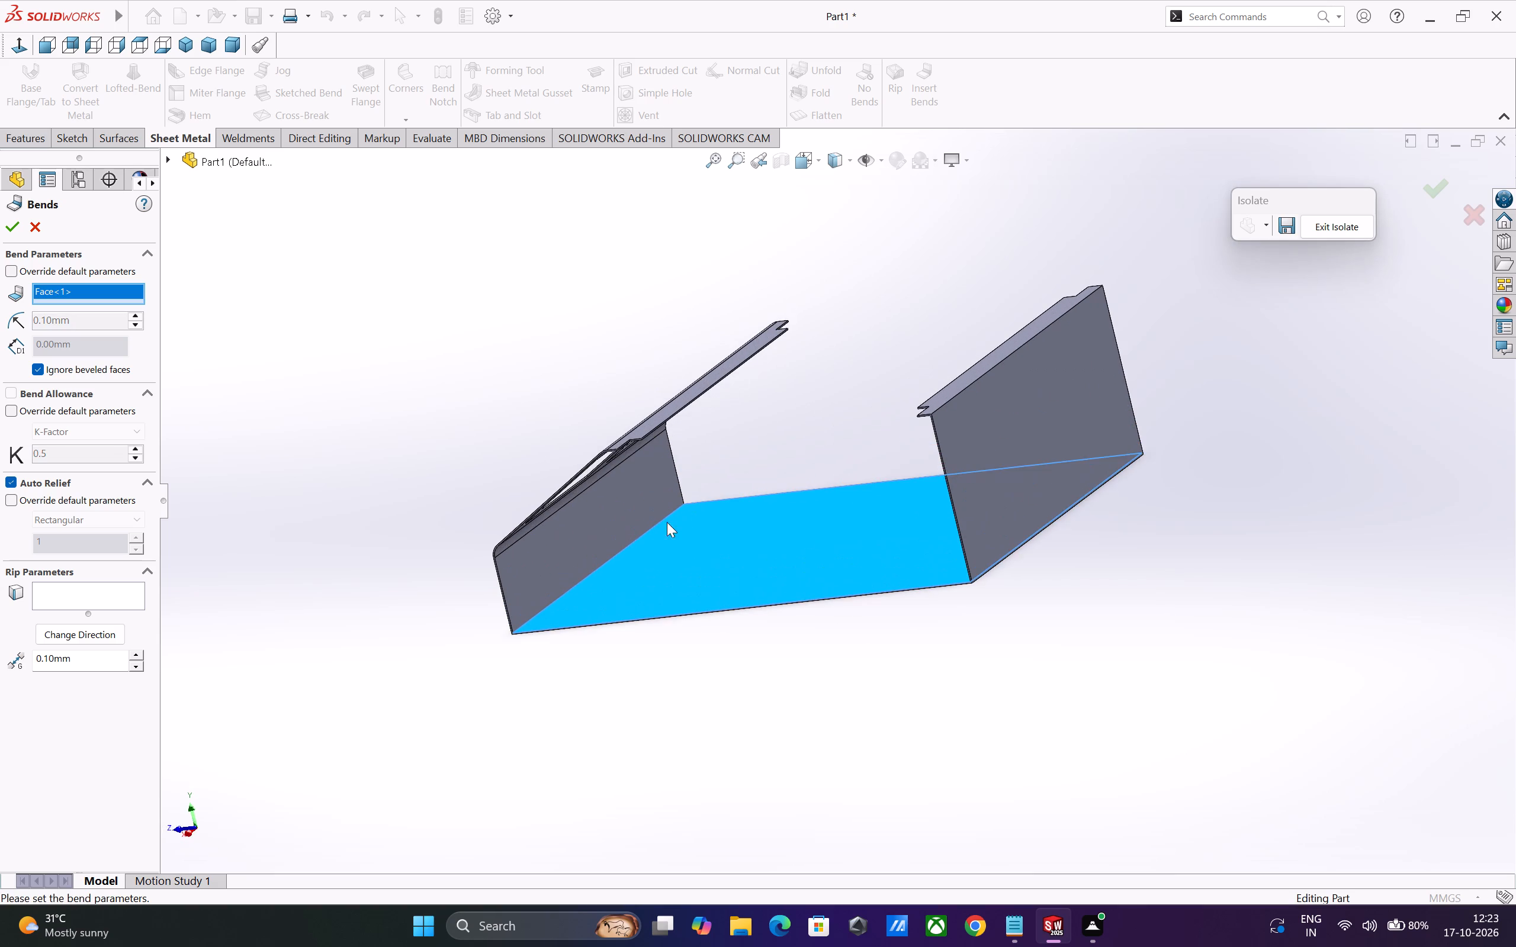
{"action": "scroll", "coordinate": [656, 540], "scroll_direction": "down", "scroll_amount": 2}
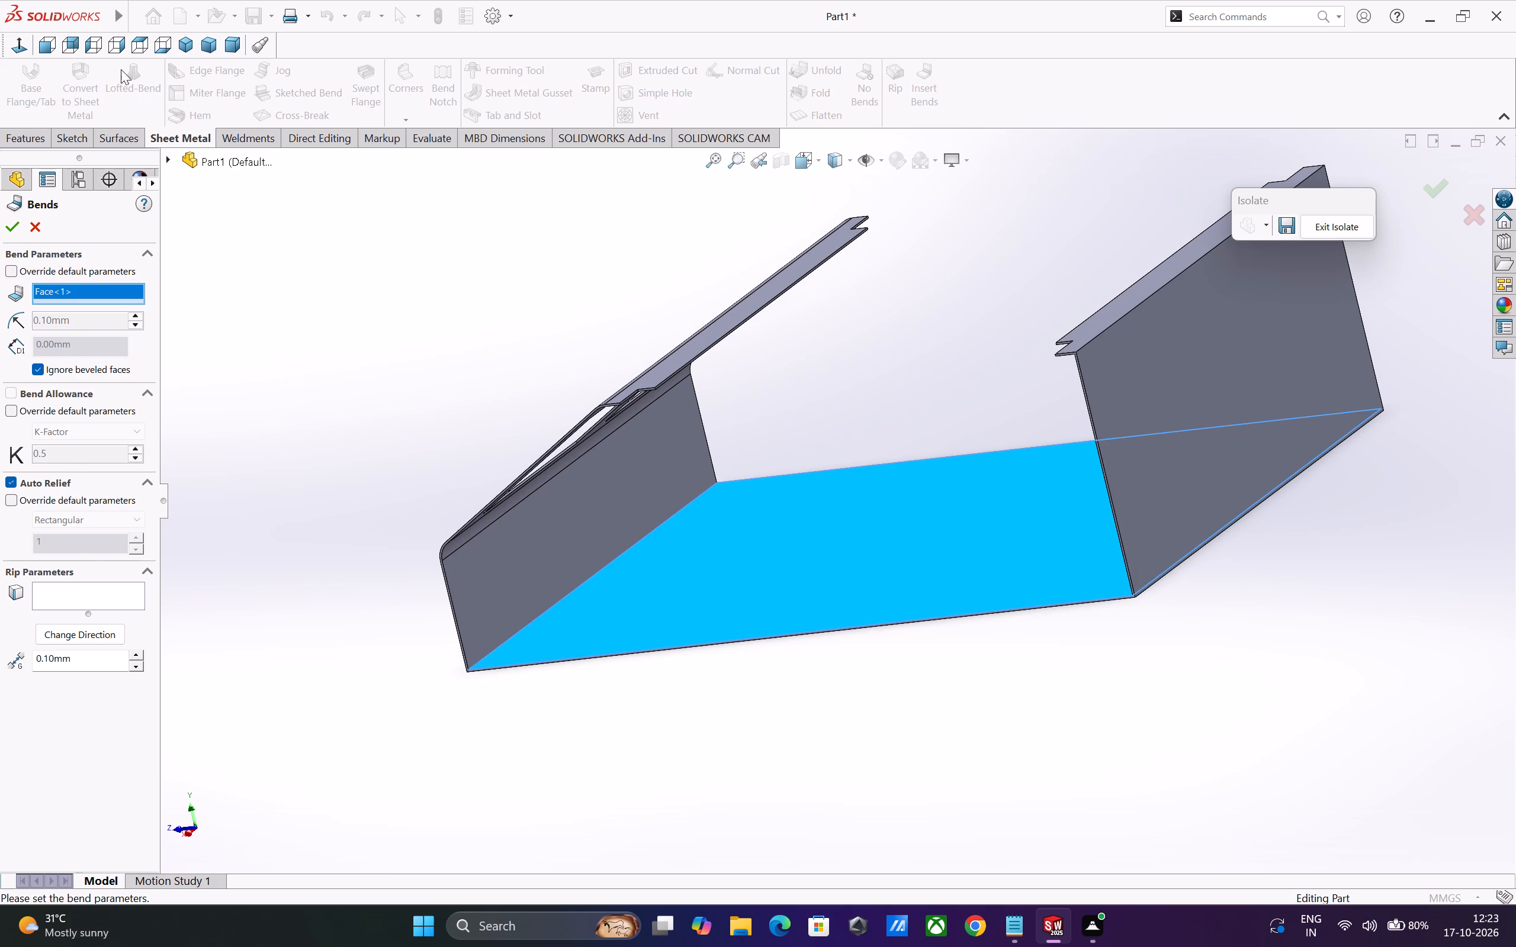
{"action": "left_click", "coordinate": [13, 230]}
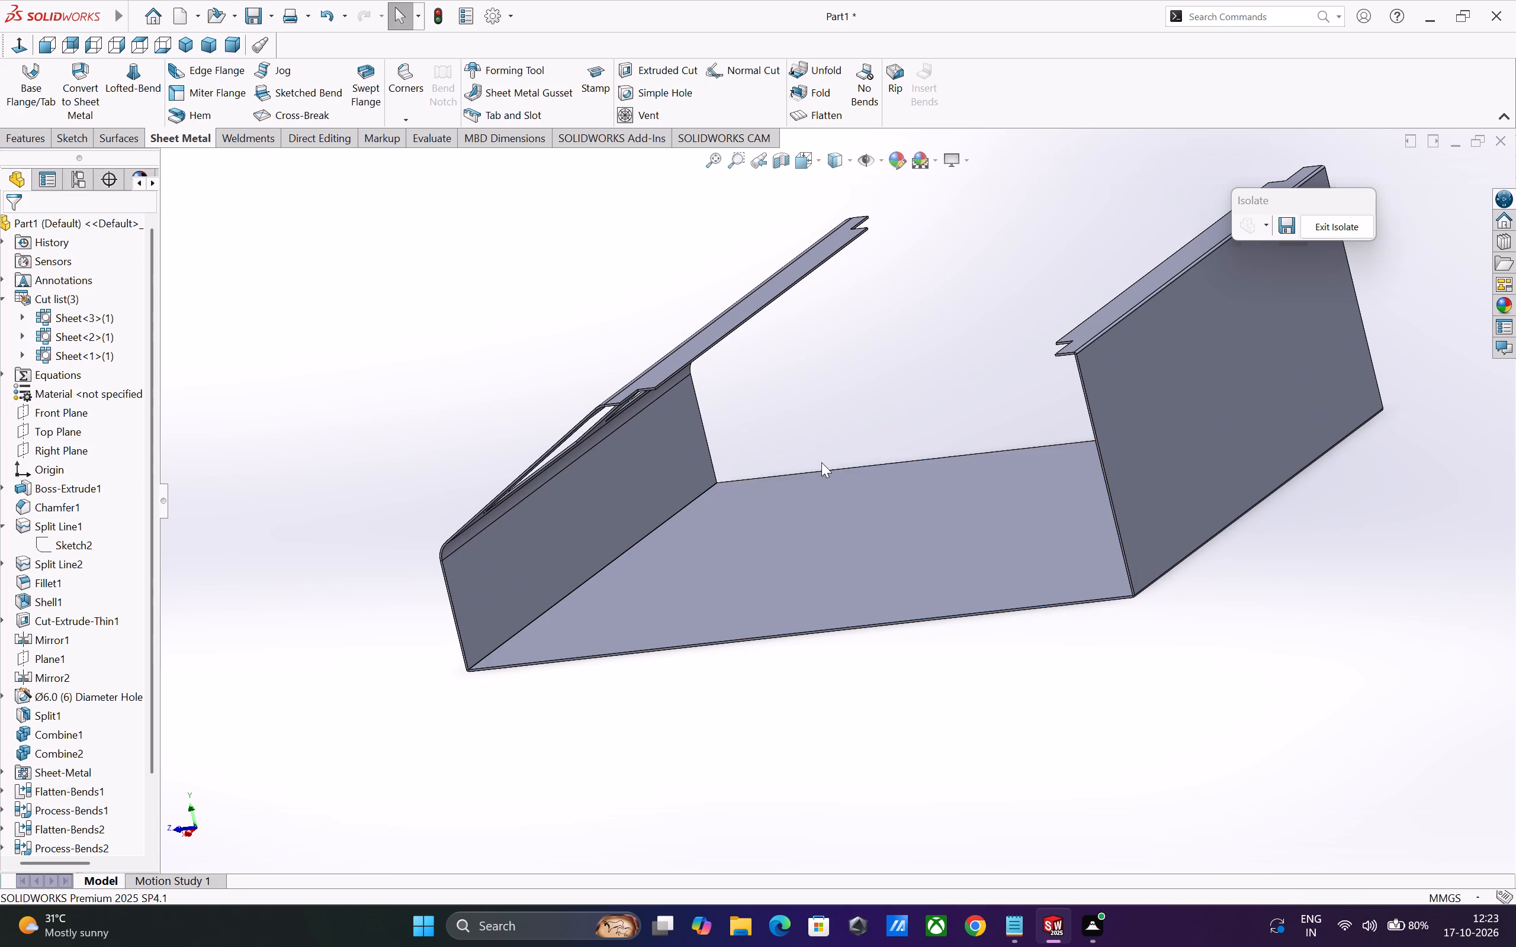
Flatten the isolated floor, front and rear wall body and examine its flat pattern with bend lines and both openings.
{"action": "middle_click_drag", "start_coordinate": [806, 537], "coordinate": [844, 510]}
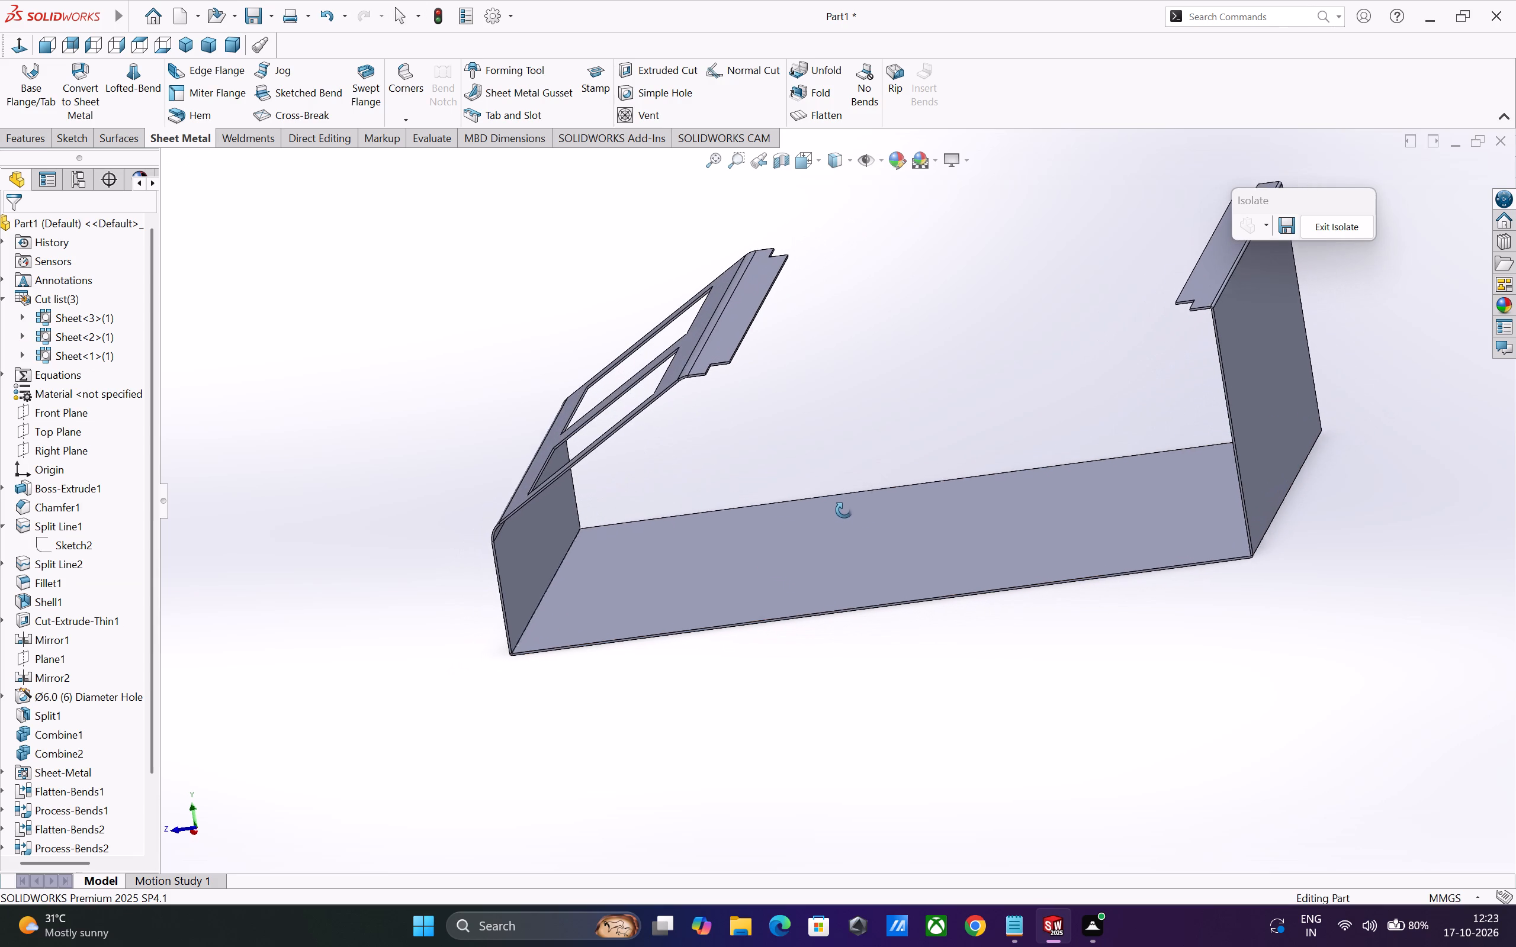
{"action": "middle_click_drag", "start_coordinate": [844, 510], "coordinate": [844, 510]}
{"action": "scroll", "coordinate": [153, 653], "scroll_direction": "down", "scroll_amount": 4}
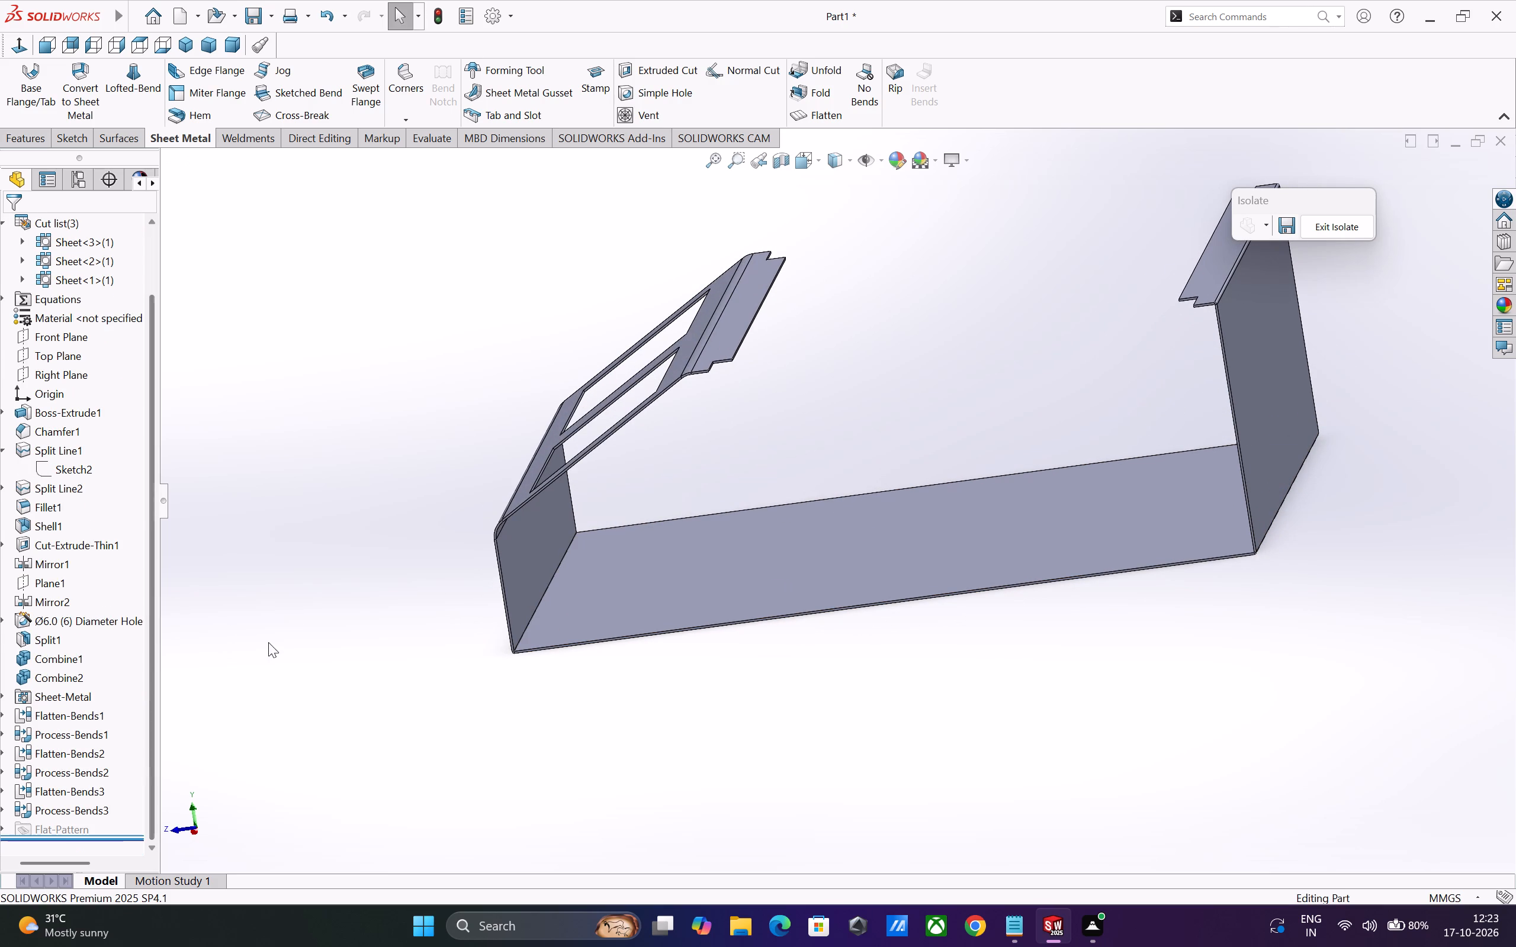
{"action": "middle_click_drag", "start_coordinate": [450, 626], "coordinate": [485, 572]}
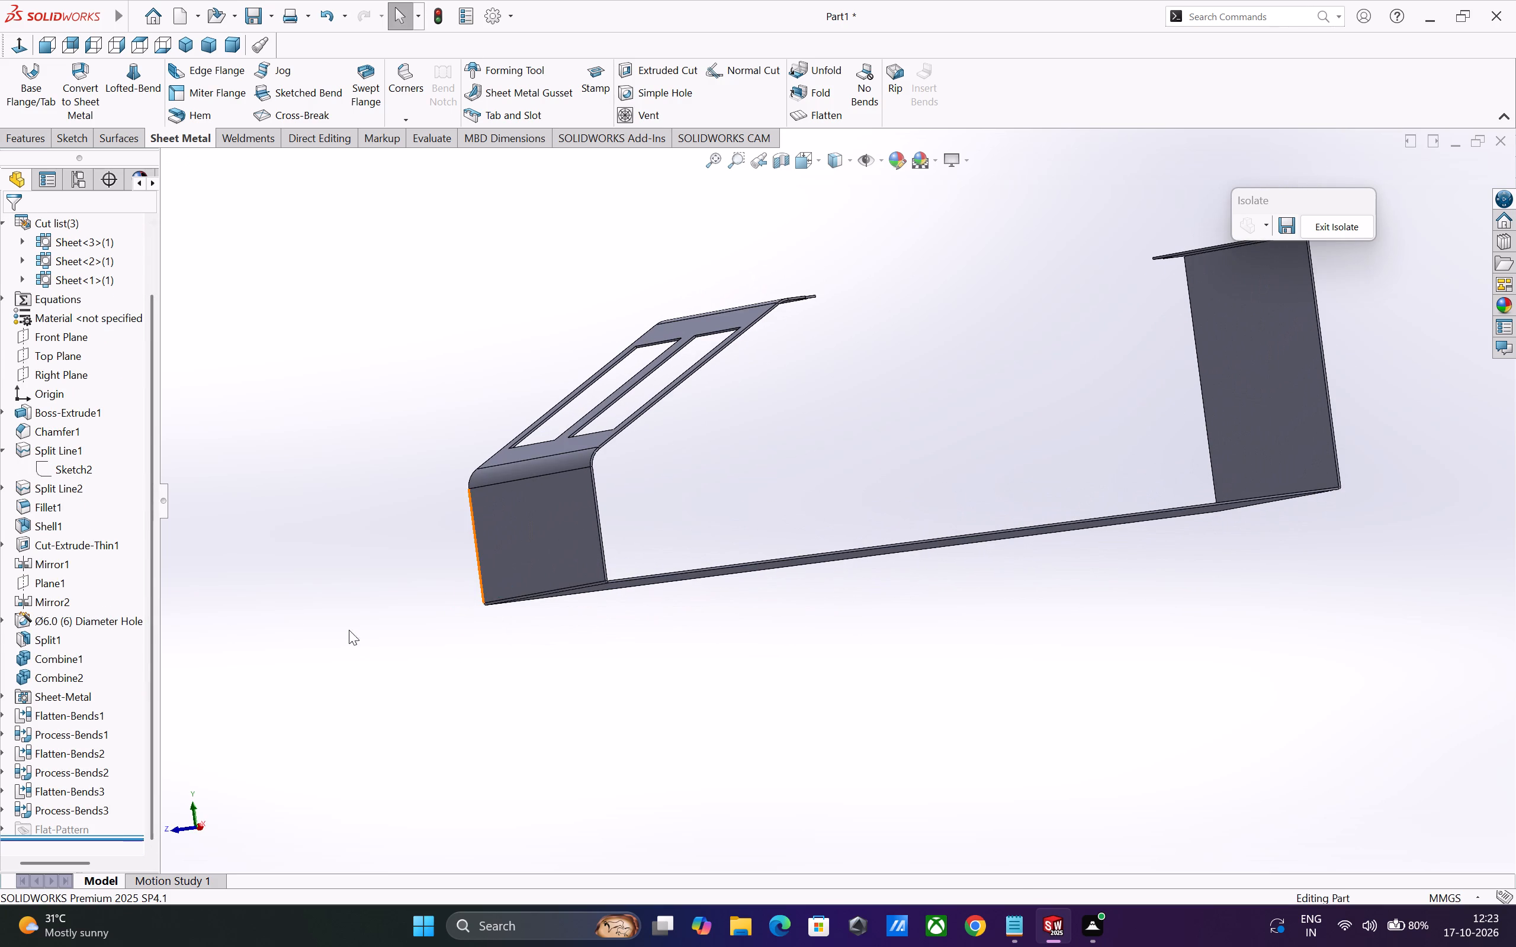
{"action": "left_click", "coordinate": [6, 828]}
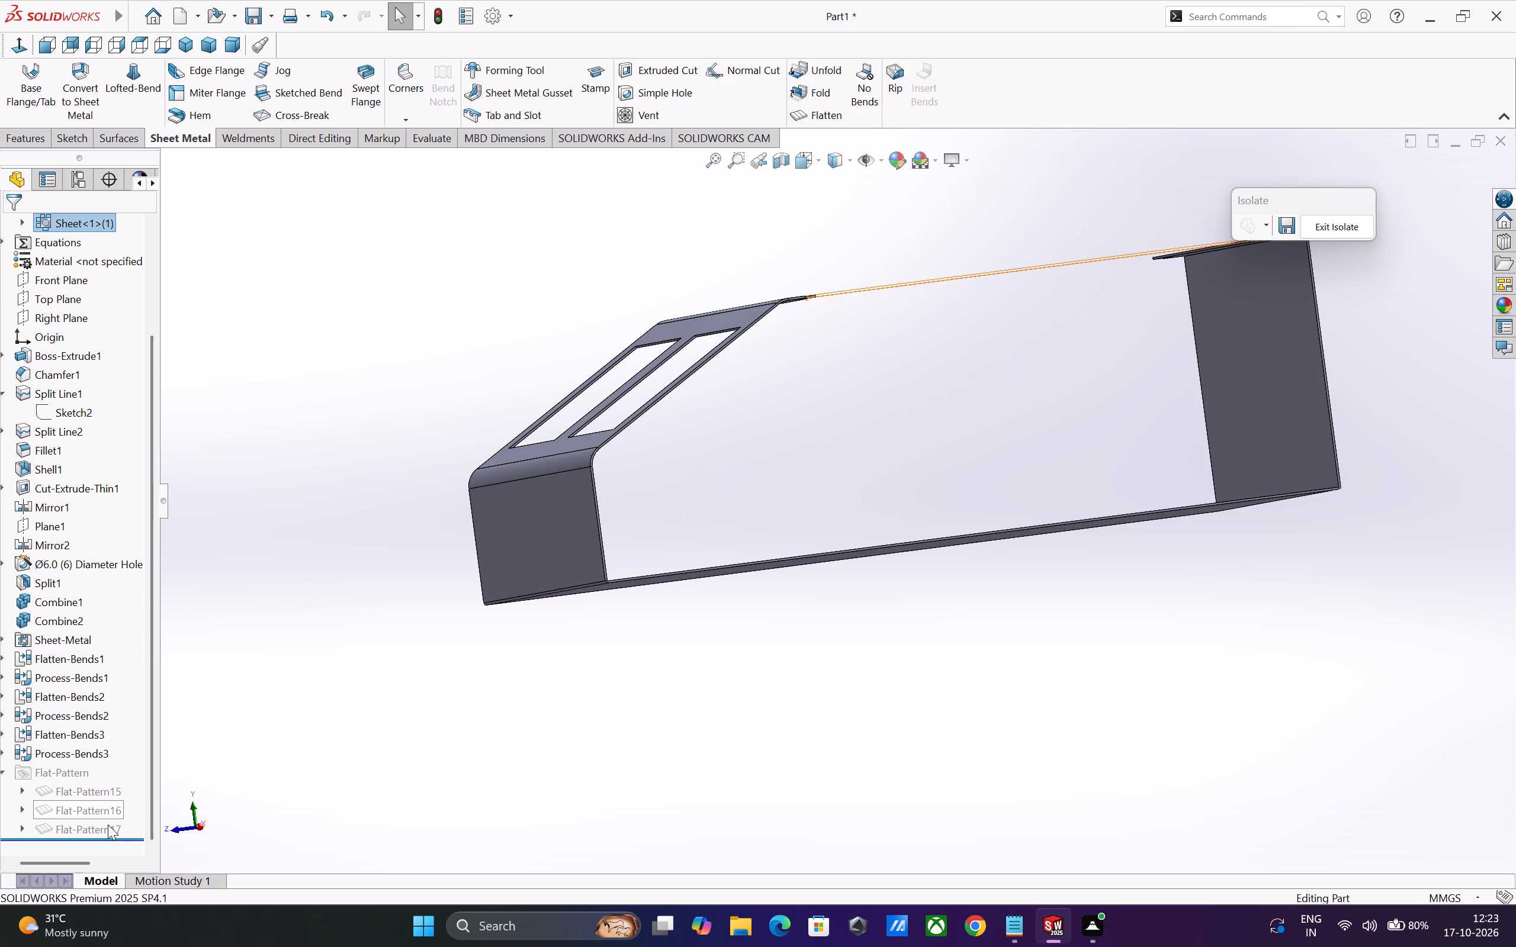
{"action": "left_click", "coordinate": [108, 825]}
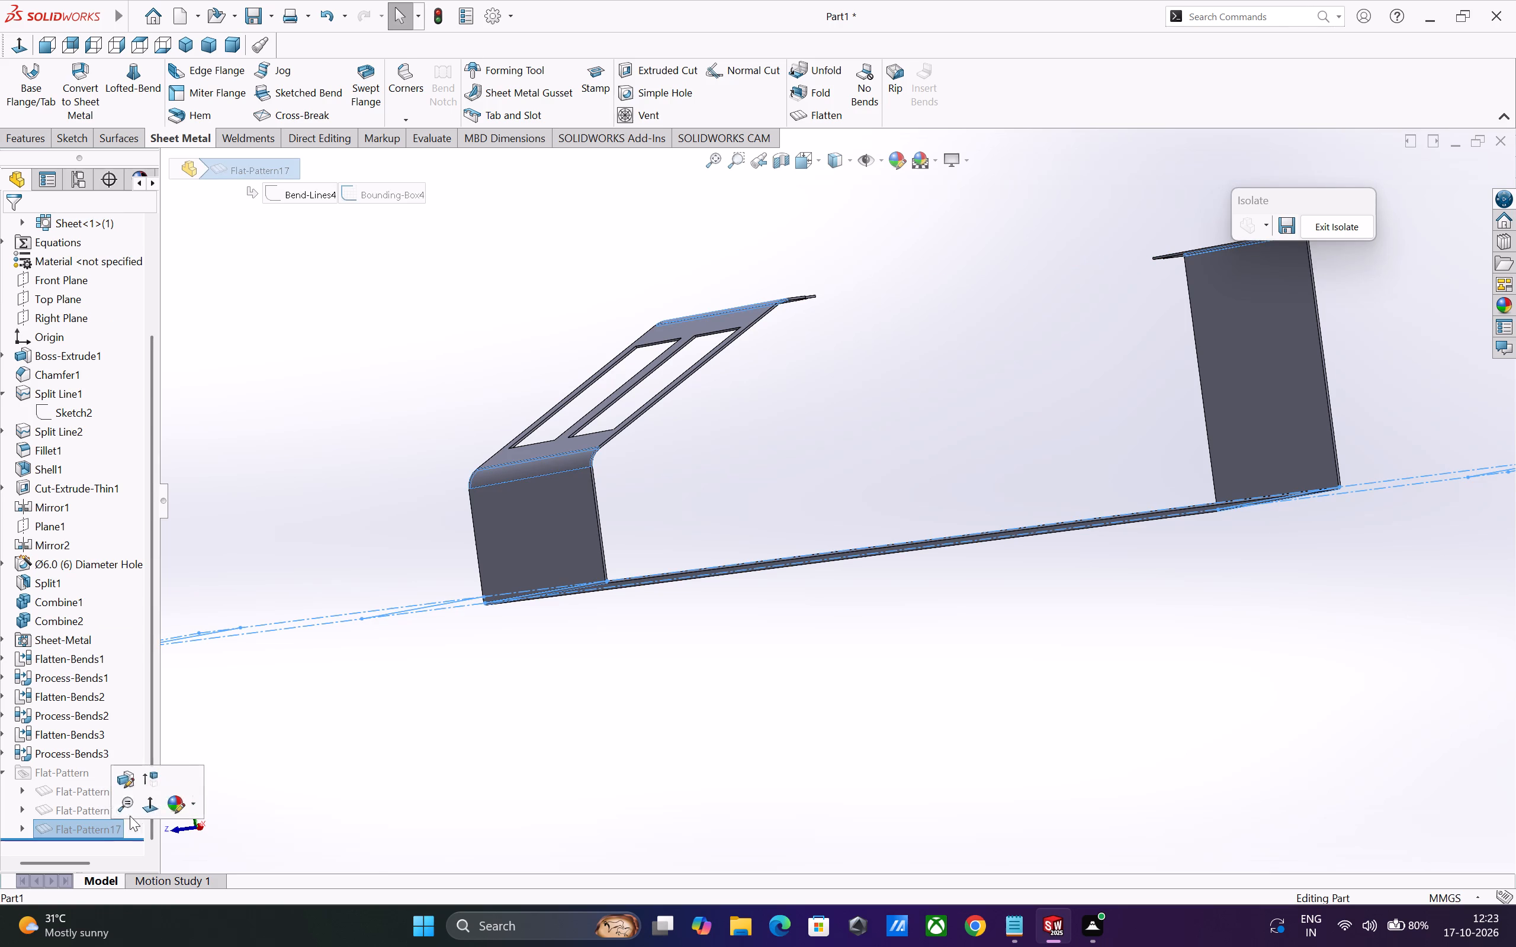
{"action": "left_click", "coordinate": [830, 117]}
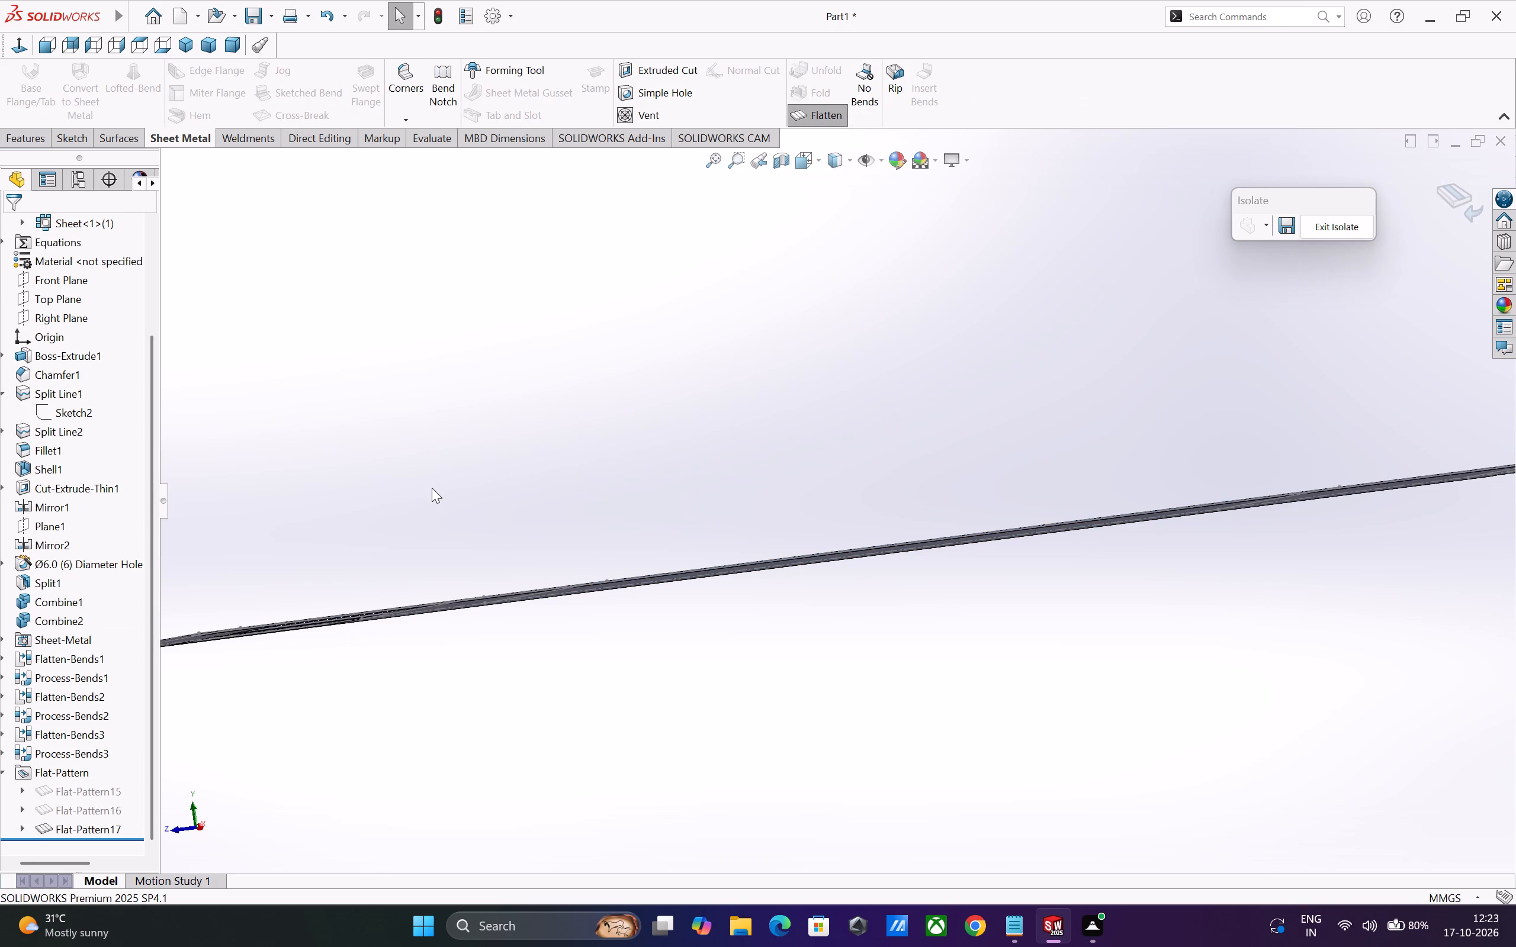
{"action": "middle_click_drag", "start_coordinate": [615, 474], "coordinate": [875, 572]}
{"action": "scroll", "coordinate": [659, 480], "scroll_direction": "up", "scroll_amount": 1}
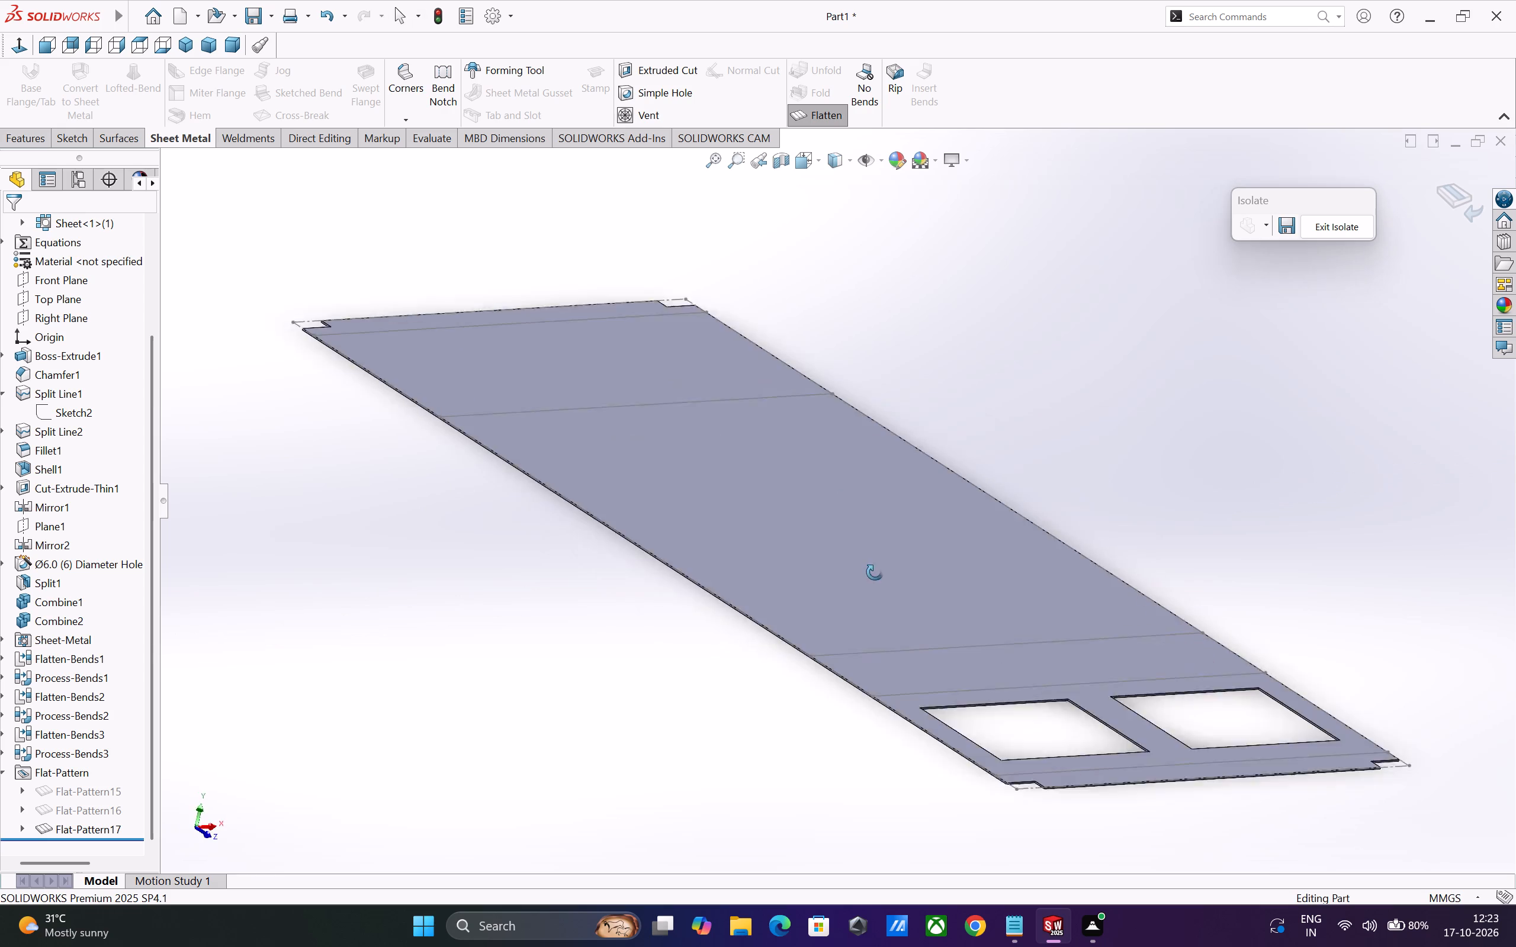
{"action": "middle_click_drag", "start_coordinate": [875, 572], "coordinate": [839, 618]}
{"action": "scroll", "coordinate": [839, 618], "scroll_direction": "up", "scroll_amount": 2}
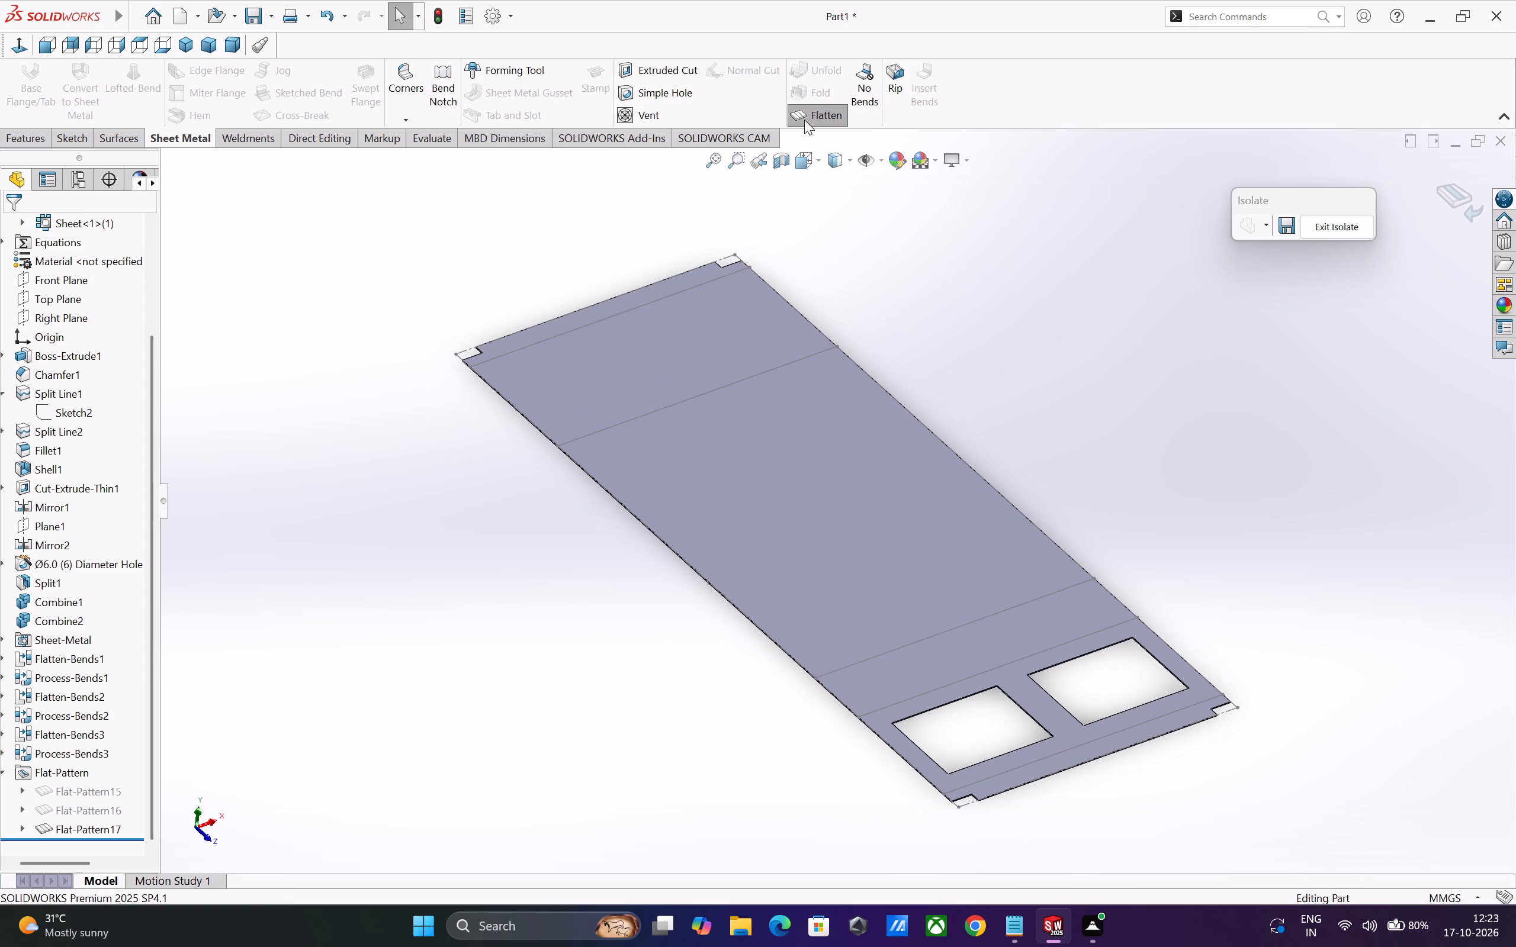
Return the floor, front and rear wall body to its bent state and exit isolation to show the whole housing.
{"action": "left_click", "coordinate": [804, 118]}
{"action": "scroll", "coordinate": [650, 446], "scroll_direction": "up", "scroll_amount": 1}
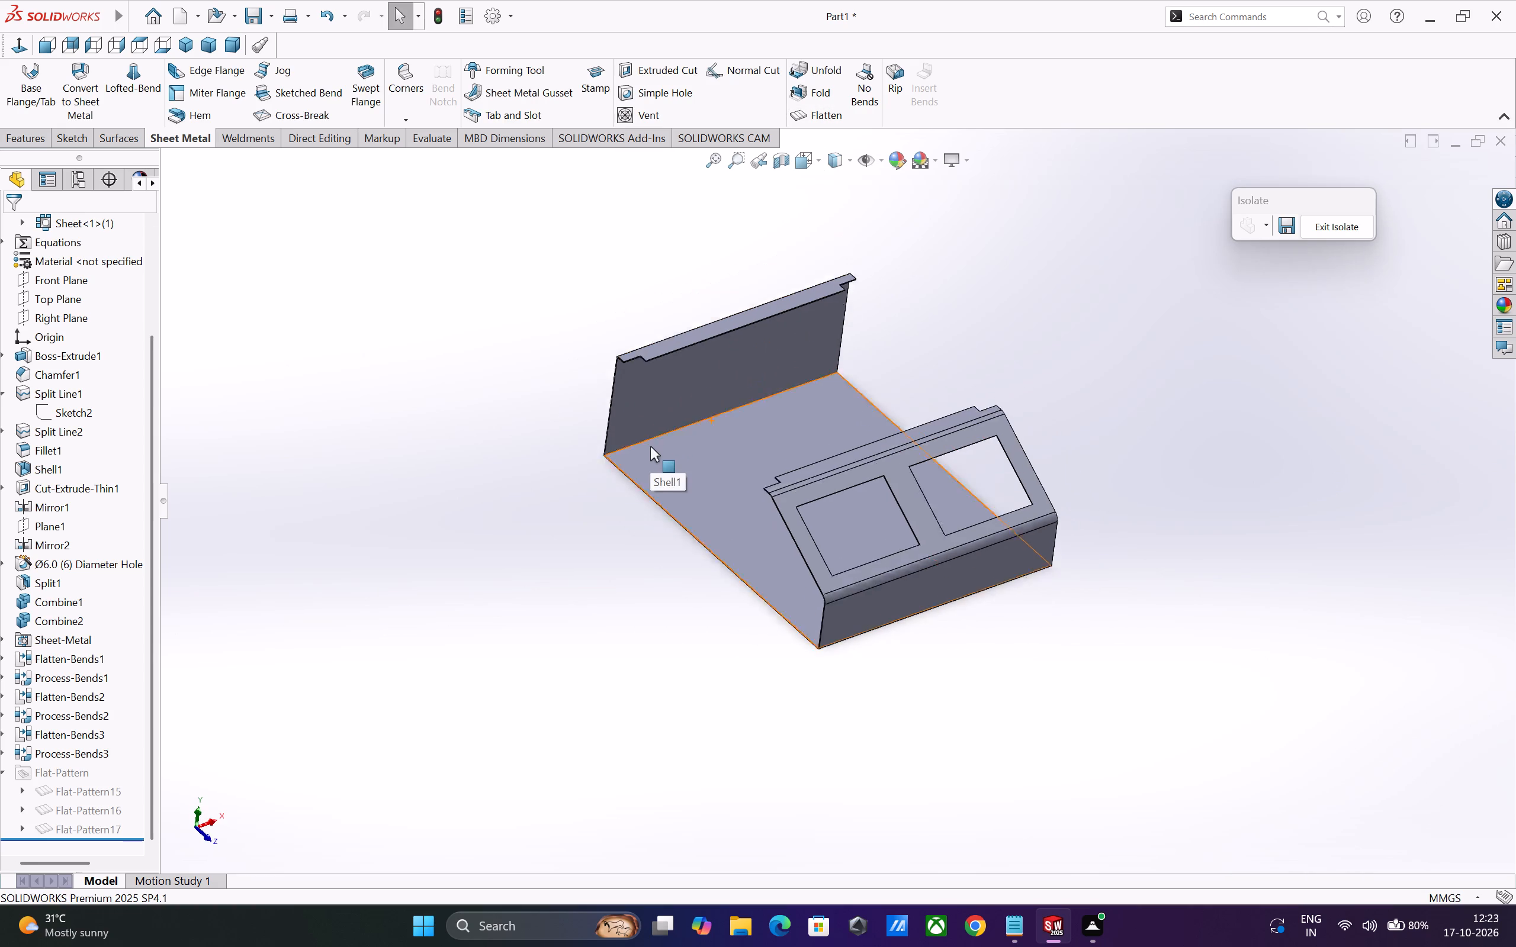
{"action": "scroll", "coordinate": [650, 446], "scroll_direction": "up", "scroll_amount": 2}
{"action": "middle_click_drag", "start_coordinate": [645, 471], "coordinate": [572, 459]}
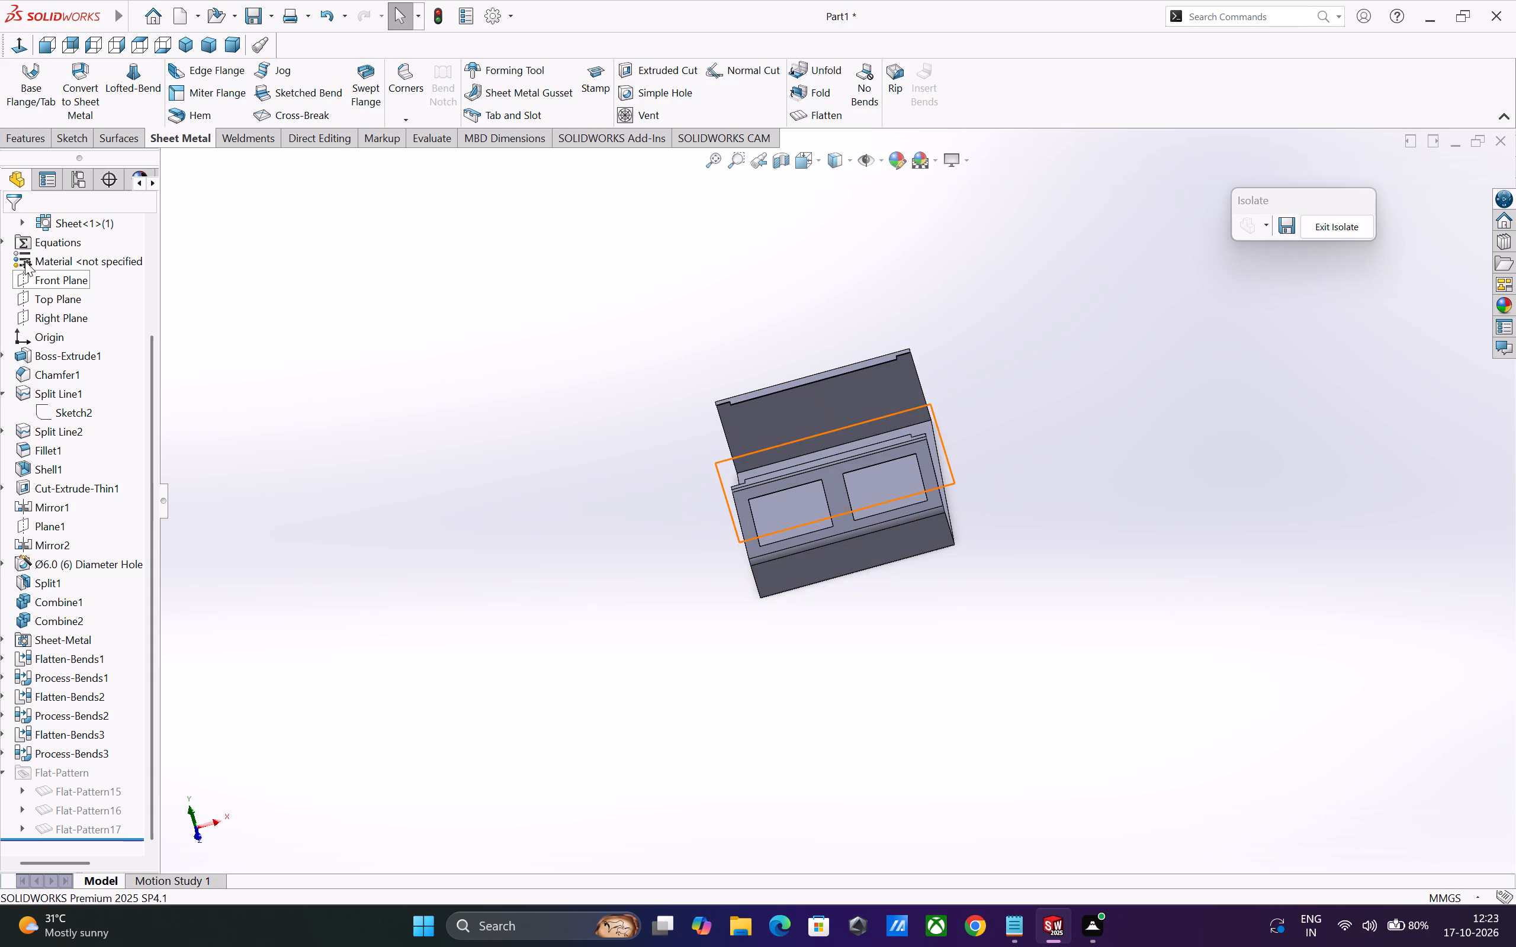
{"action": "left_click_drag", "start_coordinate": [95, 838], "coordinate": [92, 838]}
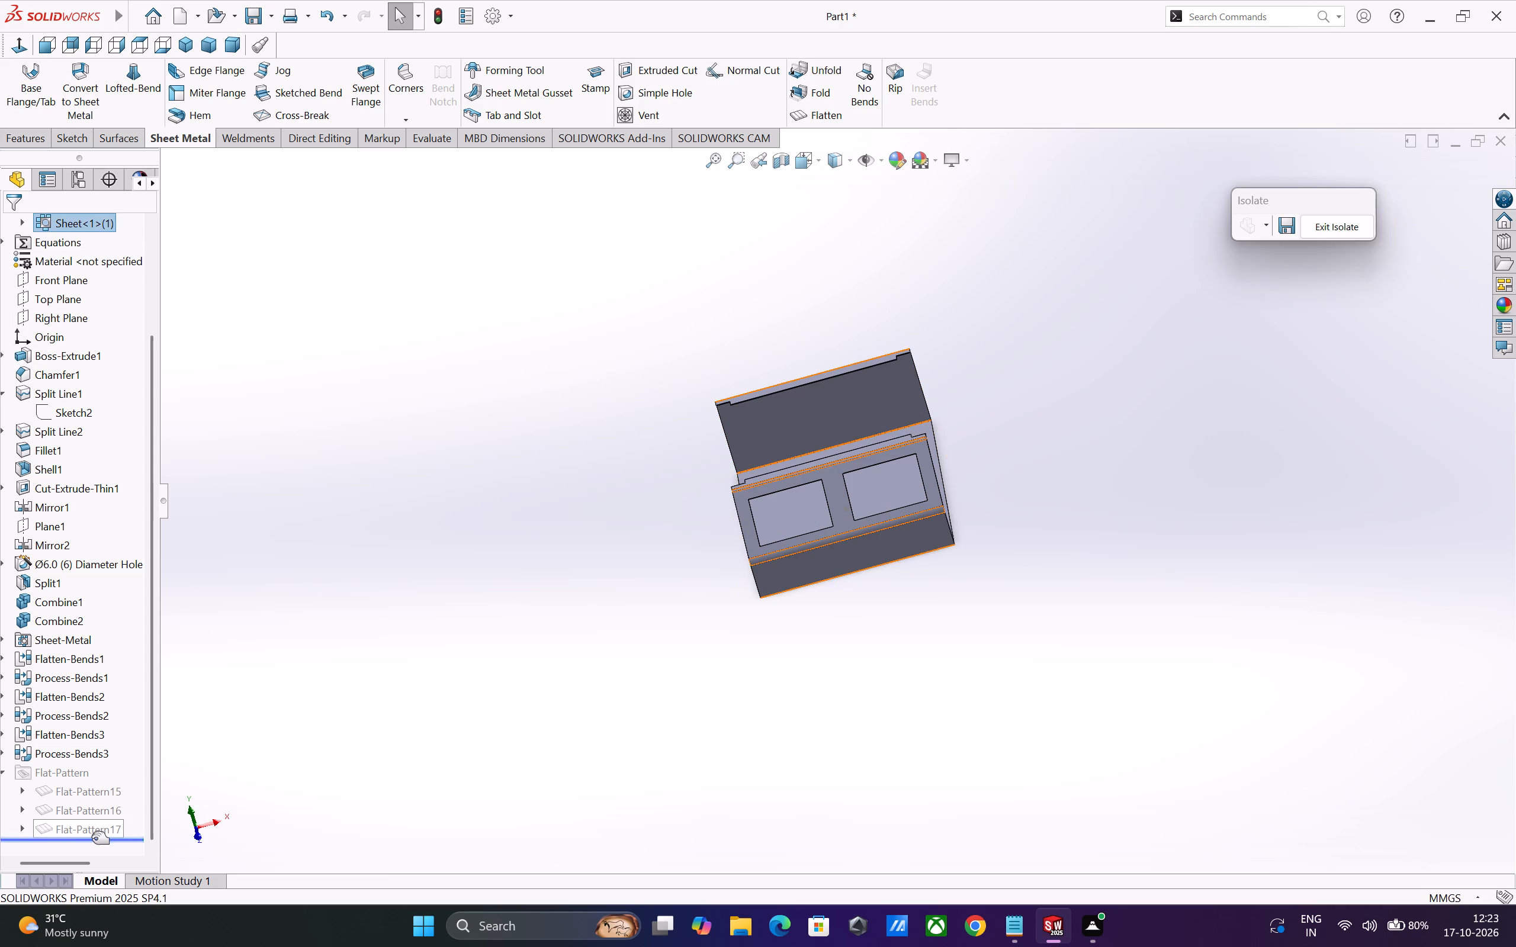
{"action": "left_click_drag", "start_coordinate": [92, 838], "coordinate": [25, 838]}
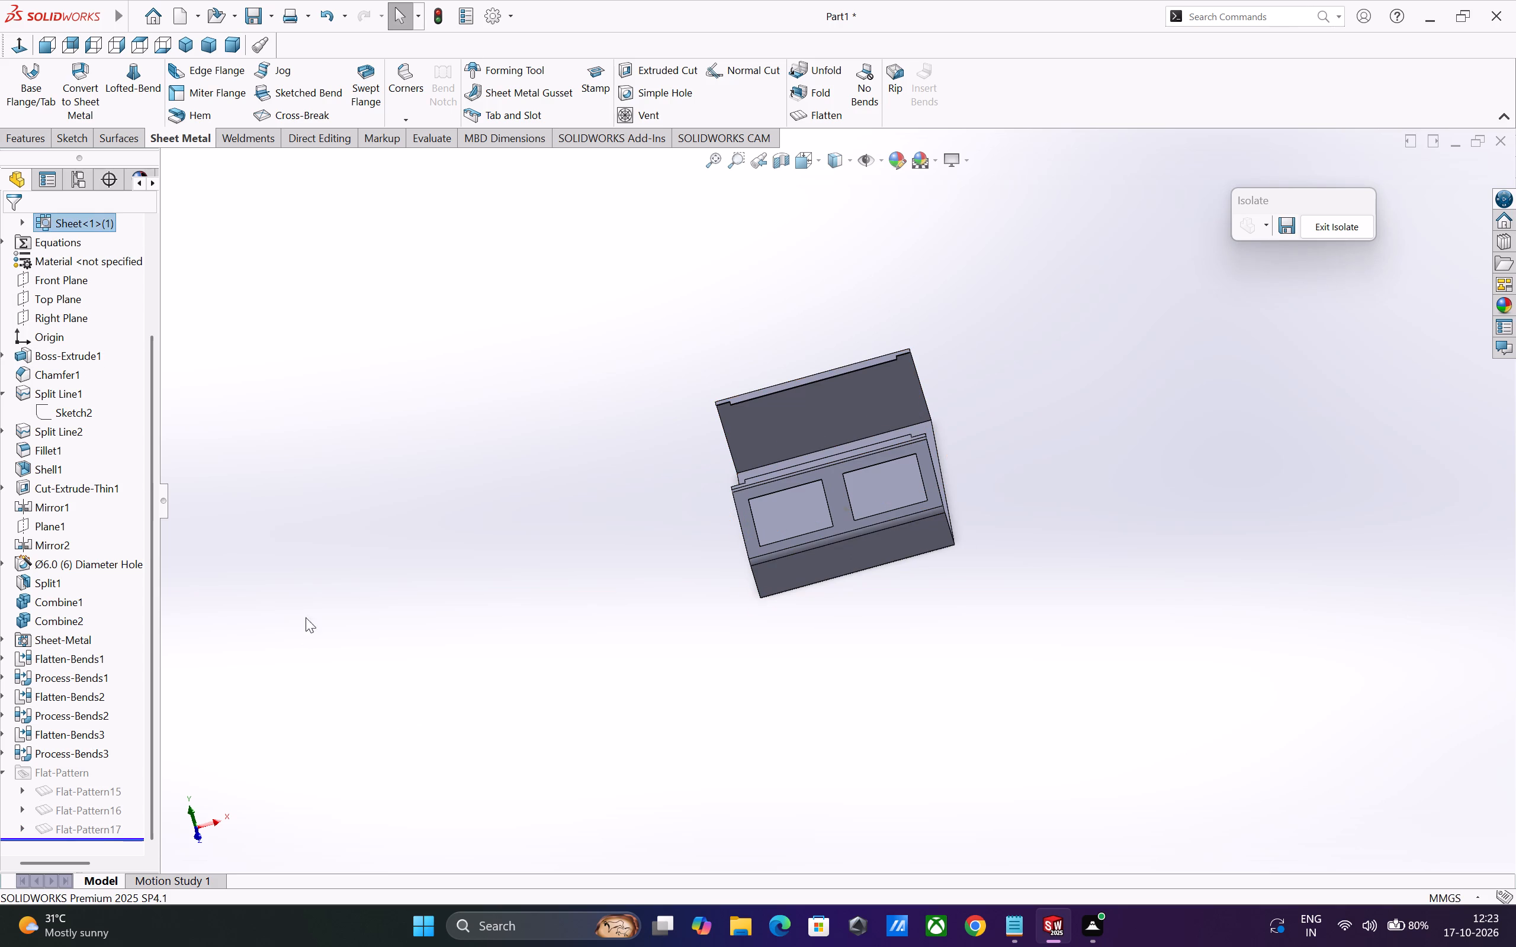
{"action": "left_click", "coordinate": [1338, 228]}
Isolate the right side wall body to view it on its own.
{"action": "scroll", "coordinate": [969, 457], "scroll_direction": "up", "scroll_amount": 2}
{"action": "middle_click_drag", "start_coordinate": [1001, 440], "coordinate": [862, 497]}
{"action": "scroll", "coordinate": [842, 472], "scroll_direction": "down", "scroll_amount": 2}
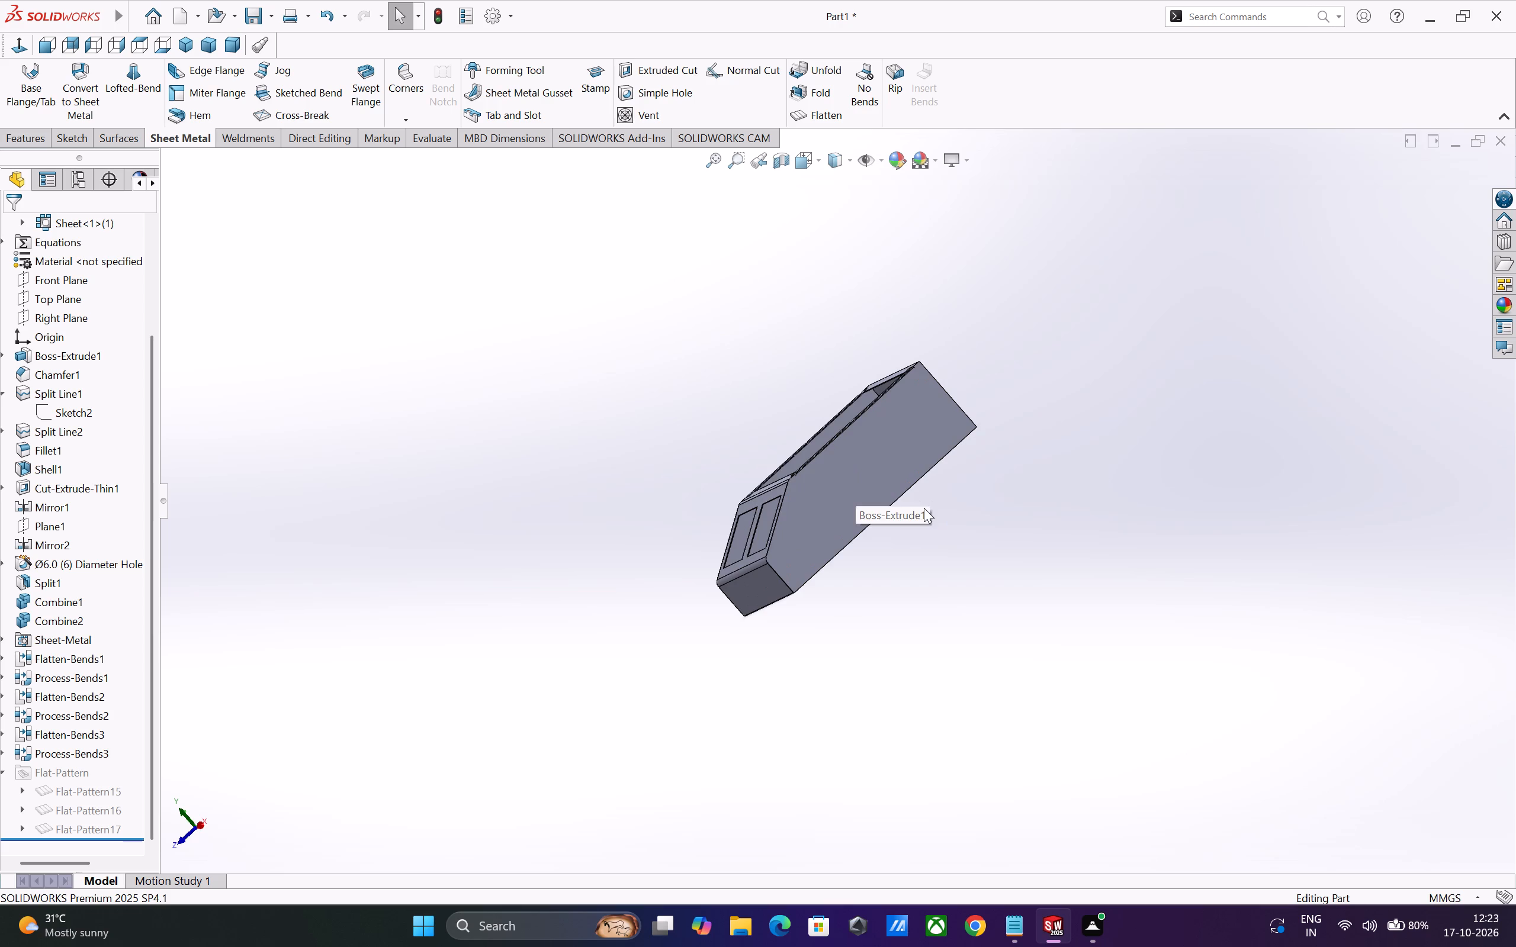
{"action": "middle_click_drag", "start_coordinate": [924, 507], "coordinate": [993, 477]}
{"action": "scroll", "coordinate": [795, 493], "scroll_direction": "down", "scroll_amount": 3}
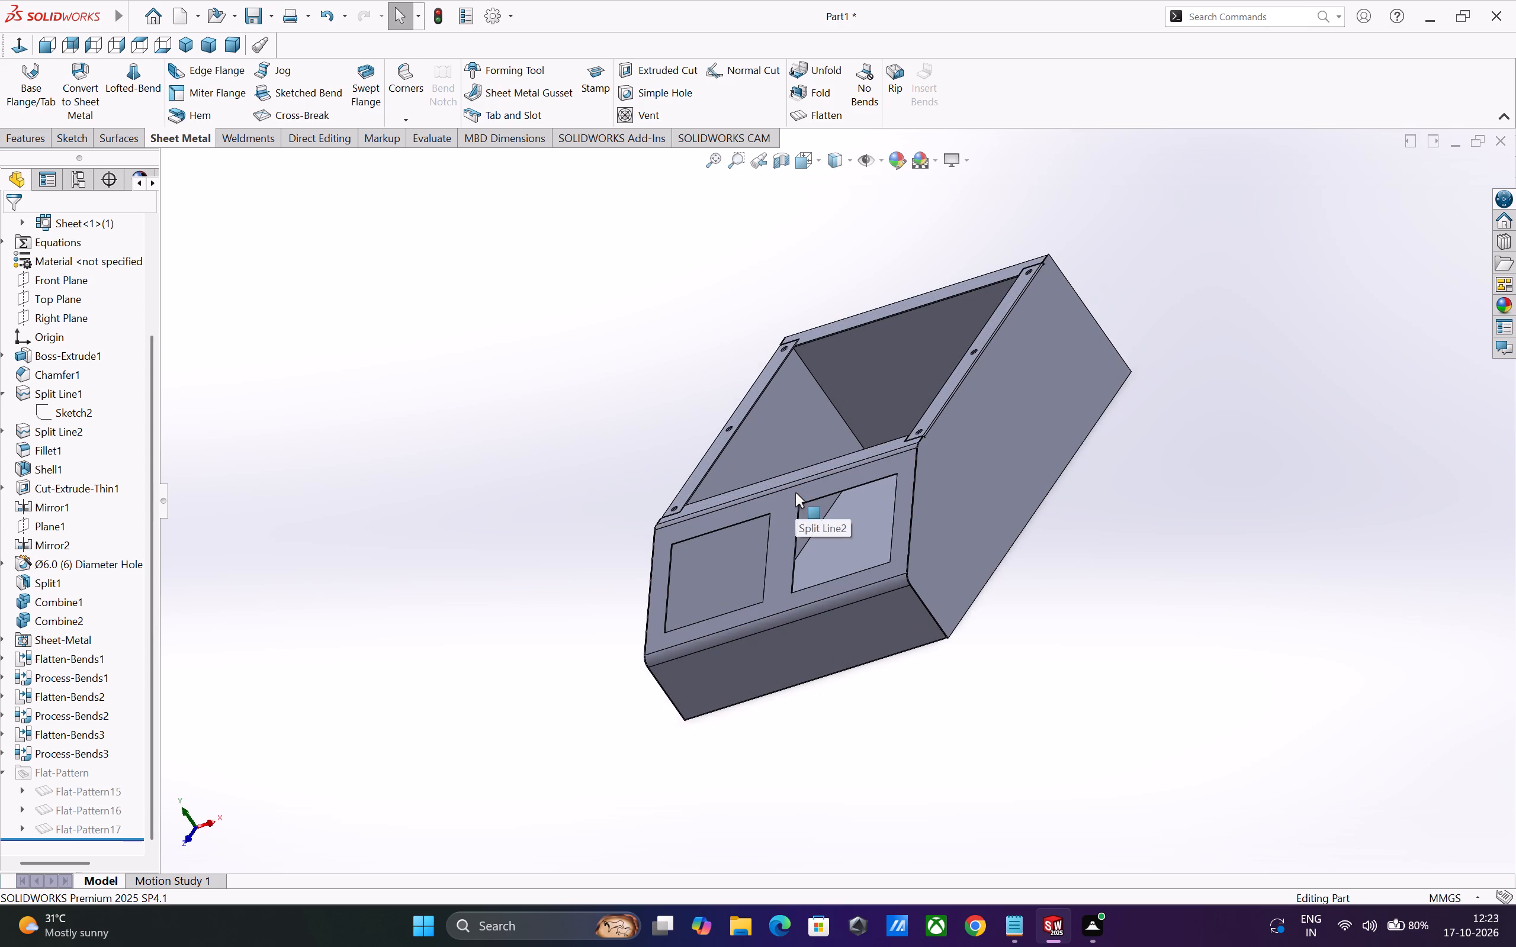
{"action": "middle_click_drag", "start_coordinate": [795, 492], "coordinate": [848, 478]}
{"action": "right_click", "coordinate": [1035, 486]}
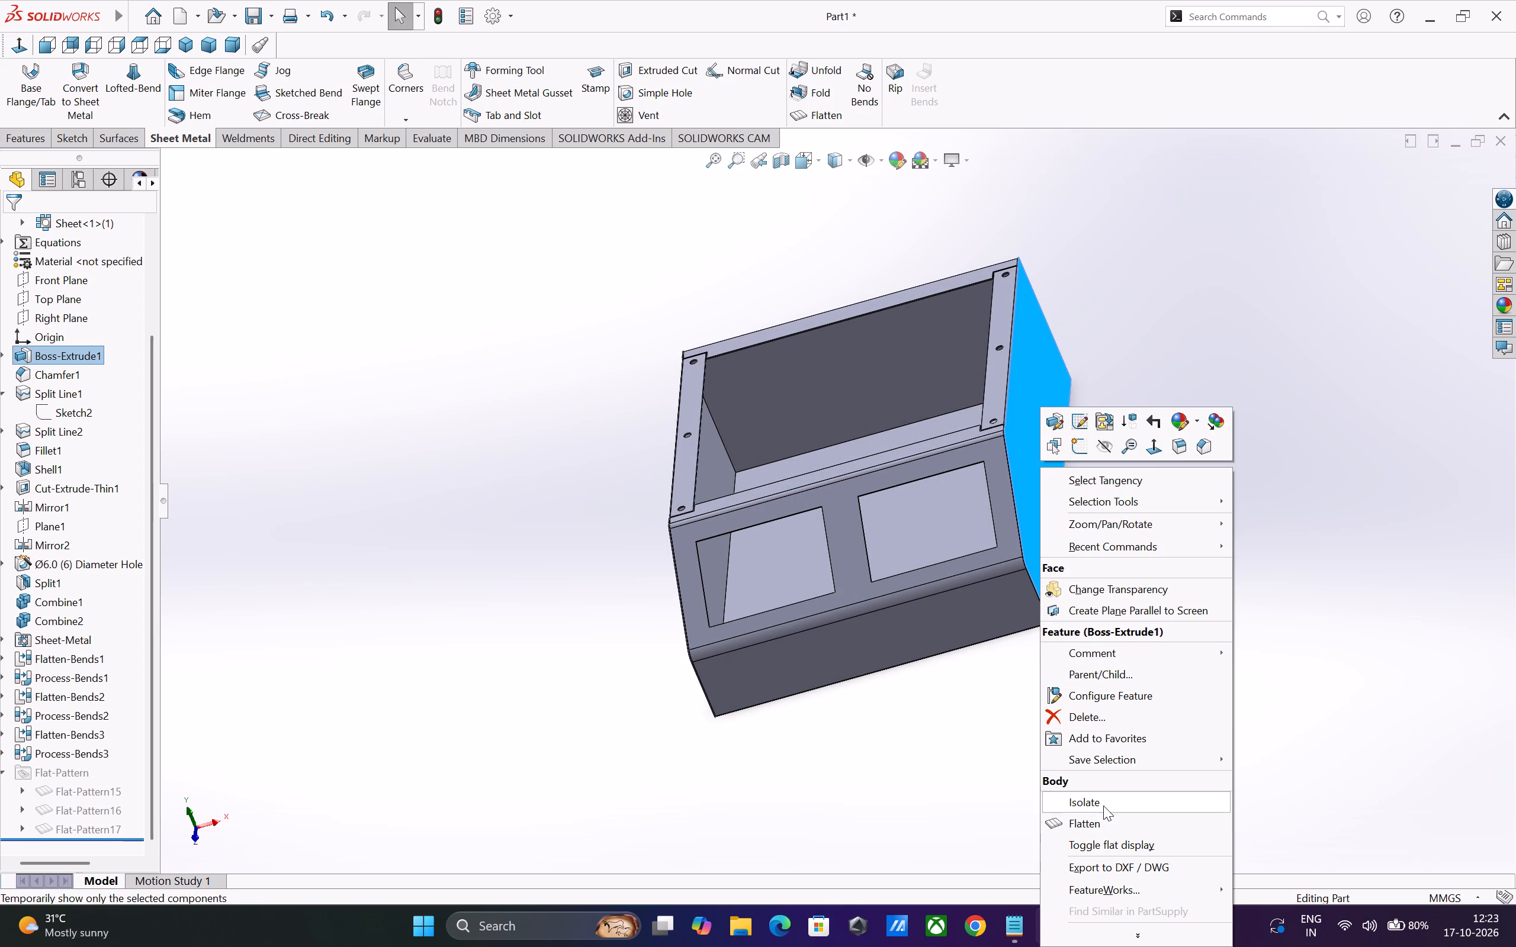
{"action": "left_click", "coordinate": [1104, 804]}
{"action": "scroll", "coordinate": [1089, 673], "scroll_direction": "up", "scroll_amount": 2}
{"action": "middle_click_drag", "start_coordinate": [1100, 597], "coordinate": [1060, 605]}
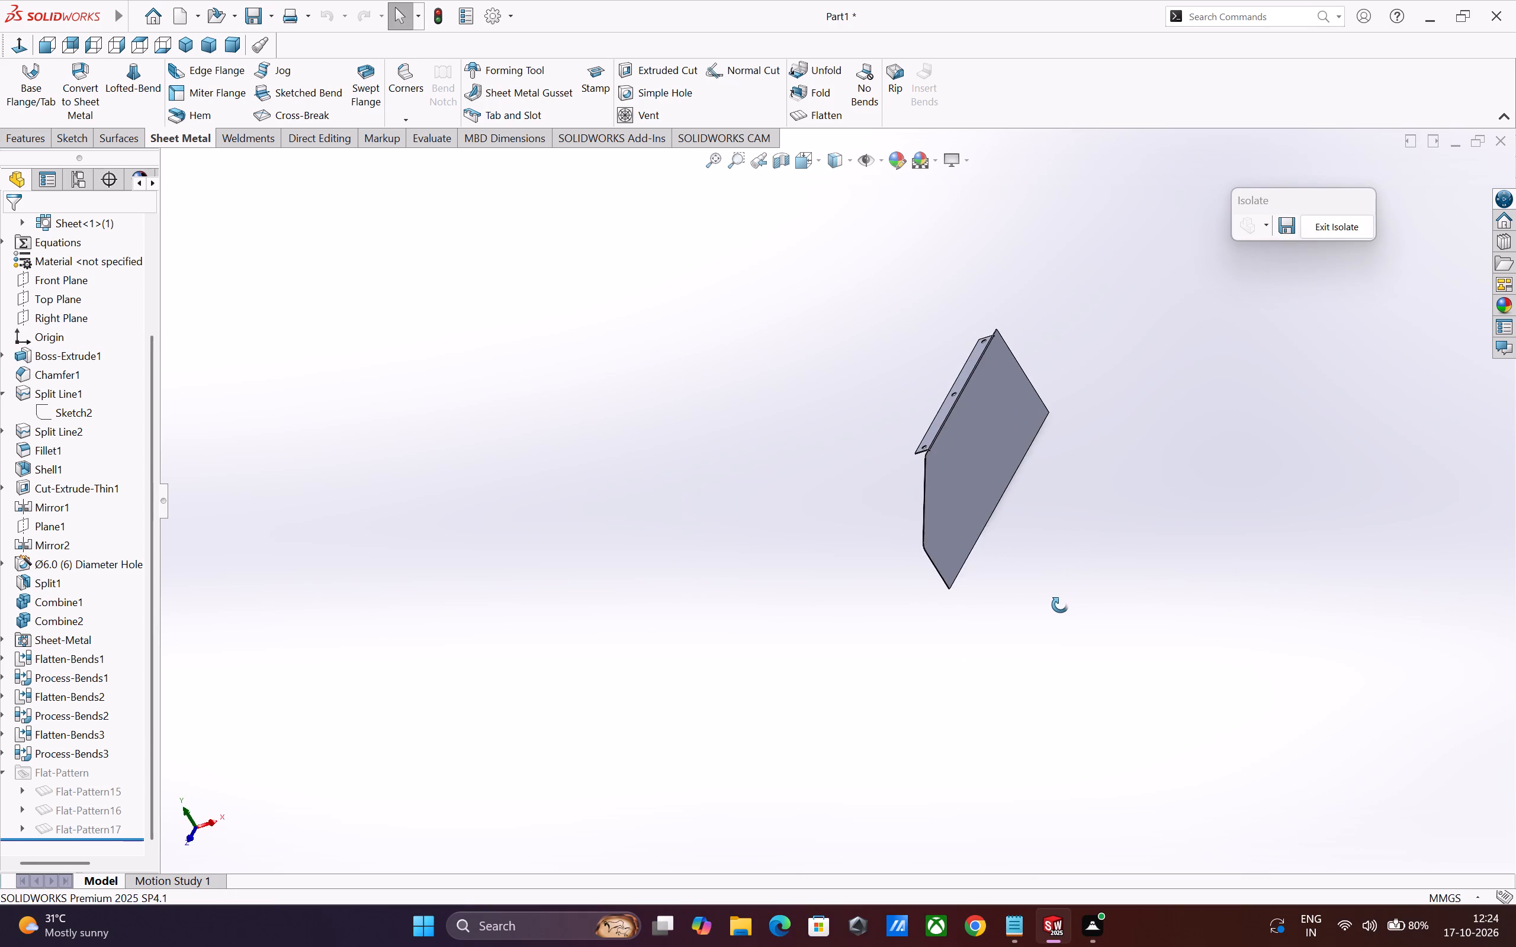
{"action": "middle_click_drag", "start_coordinate": [1060, 605], "coordinate": [1049, 606]}
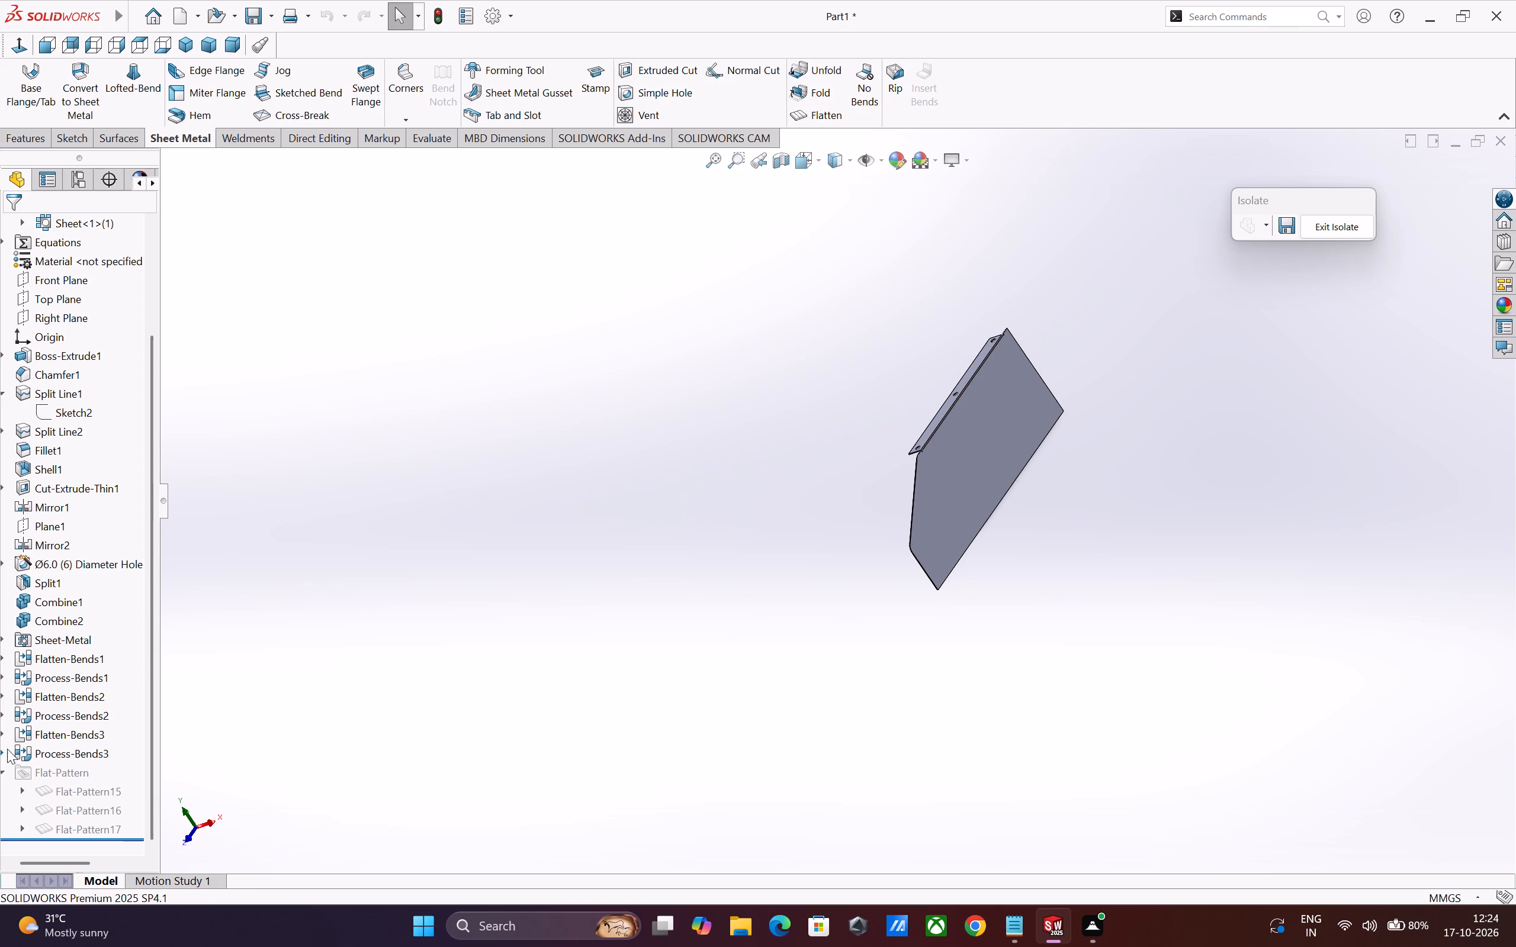
Flatten the isolated right side wall body, inspect its flat pattern, and exit isolation.
{"action": "left_click", "coordinate": [63, 813]}
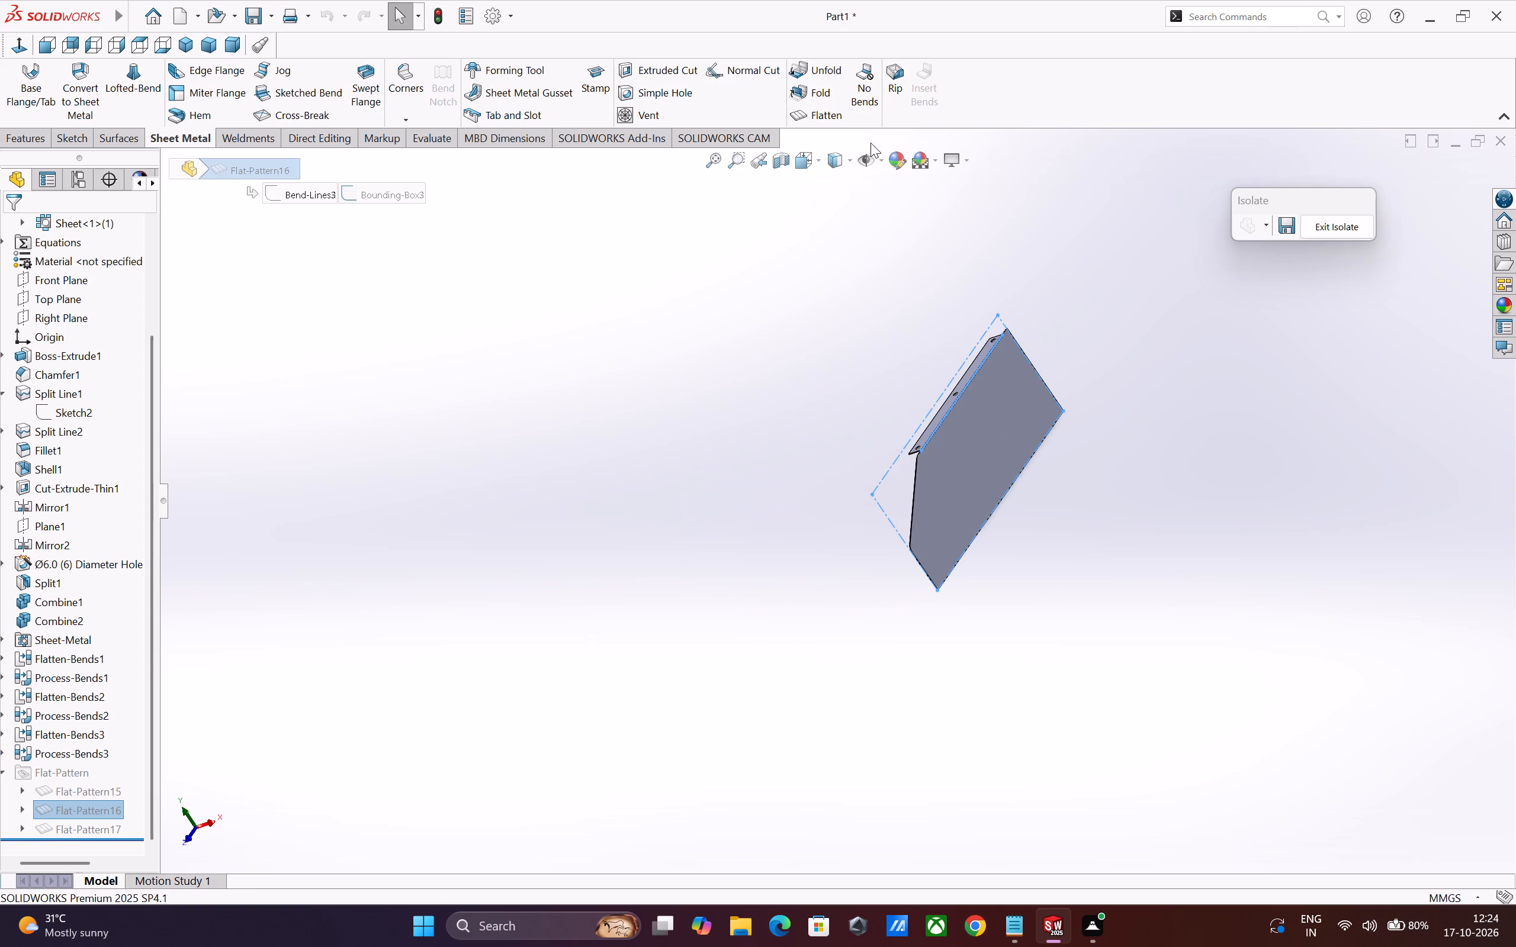
{"action": "left_click", "coordinate": [833, 123]}
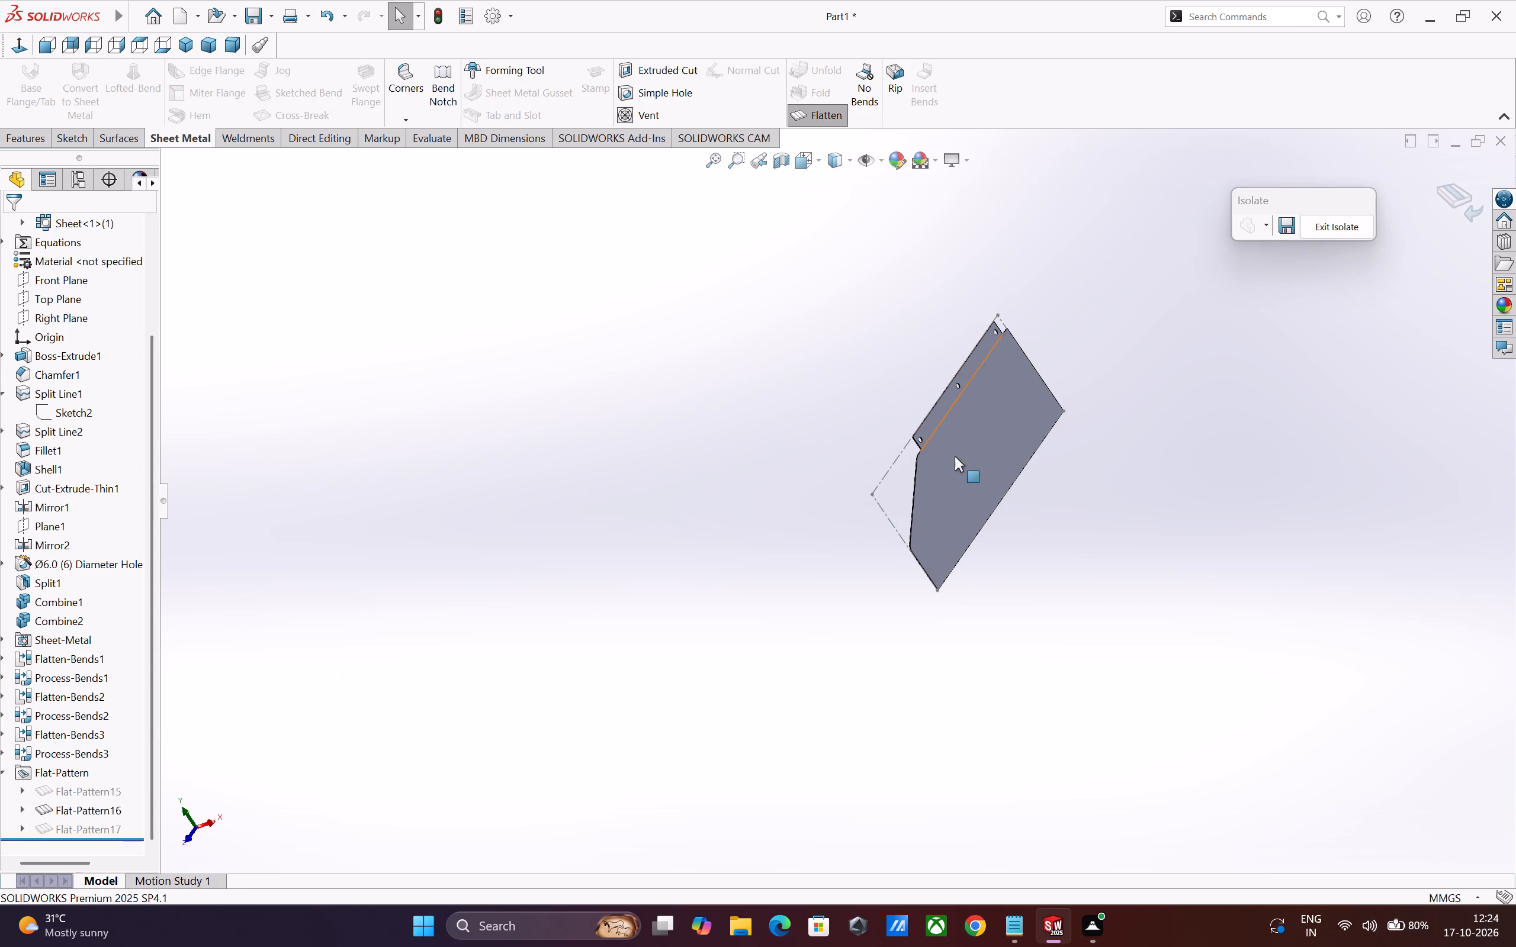
{"action": "scroll", "coordinate": [983, 457], "scroll_direction": "down", "scroll_amount": 2}
{"action": "middle_click_drag", "start_coordinate": [1059, 466], "coordinate": [990, 487]}
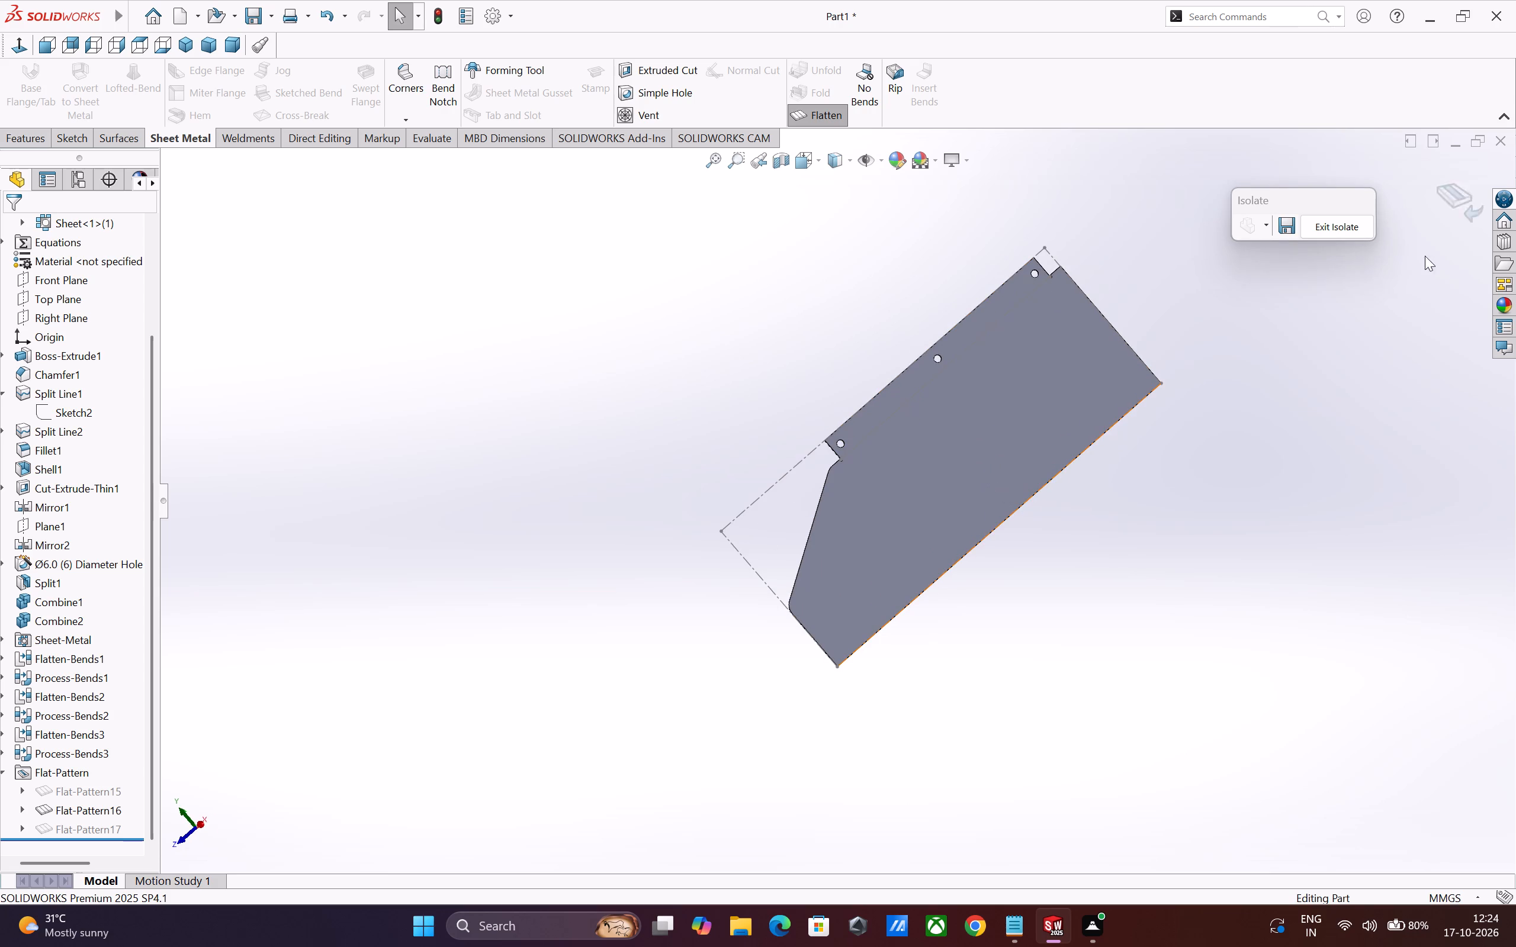
{"action": "left_click", "coordinate": [1335, 227]}
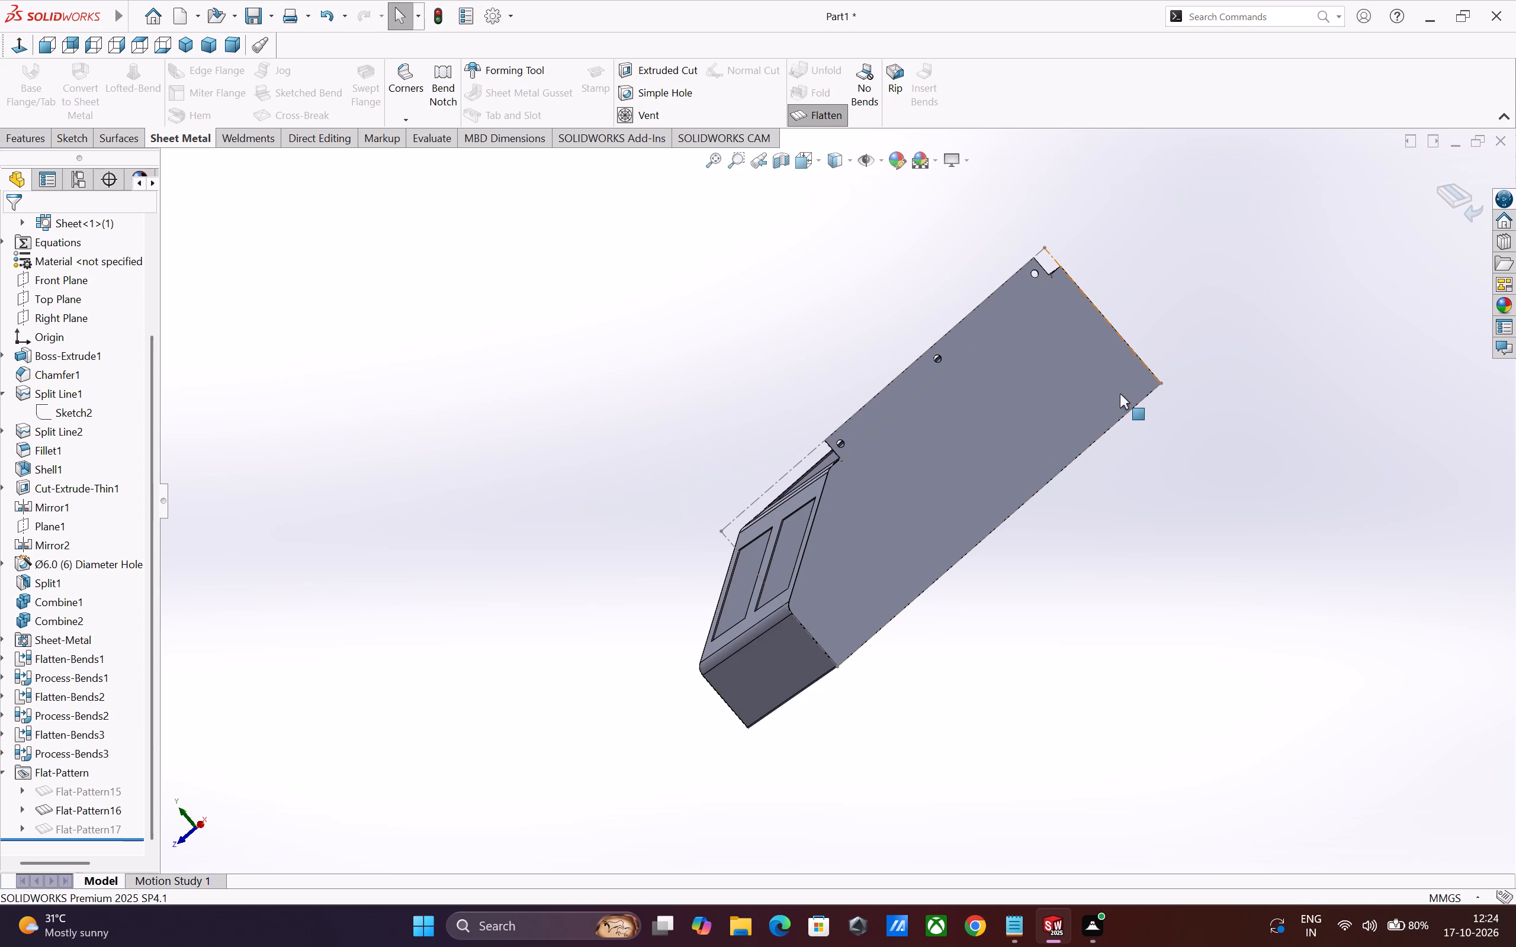
Return the flattened right side wall body to its bent state within the whole housing.
{"action": "middle_click_drag", "start_coordinate": [1120, 394], "coordinate": [1281, 414]}
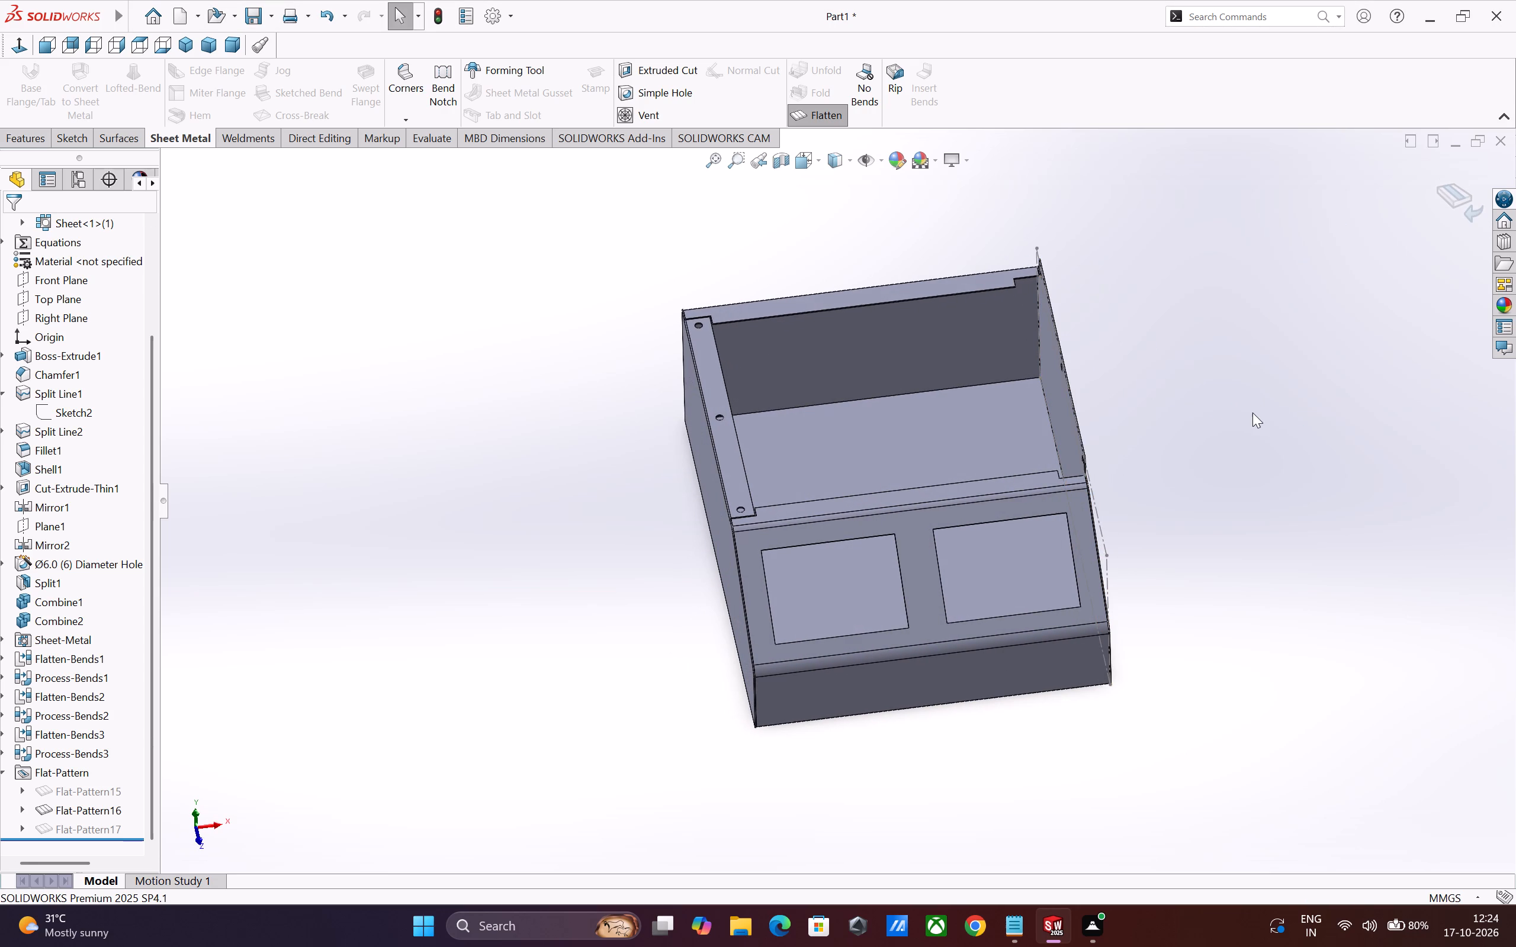
{"action": "left_click", "coordinate": [820, 118]}
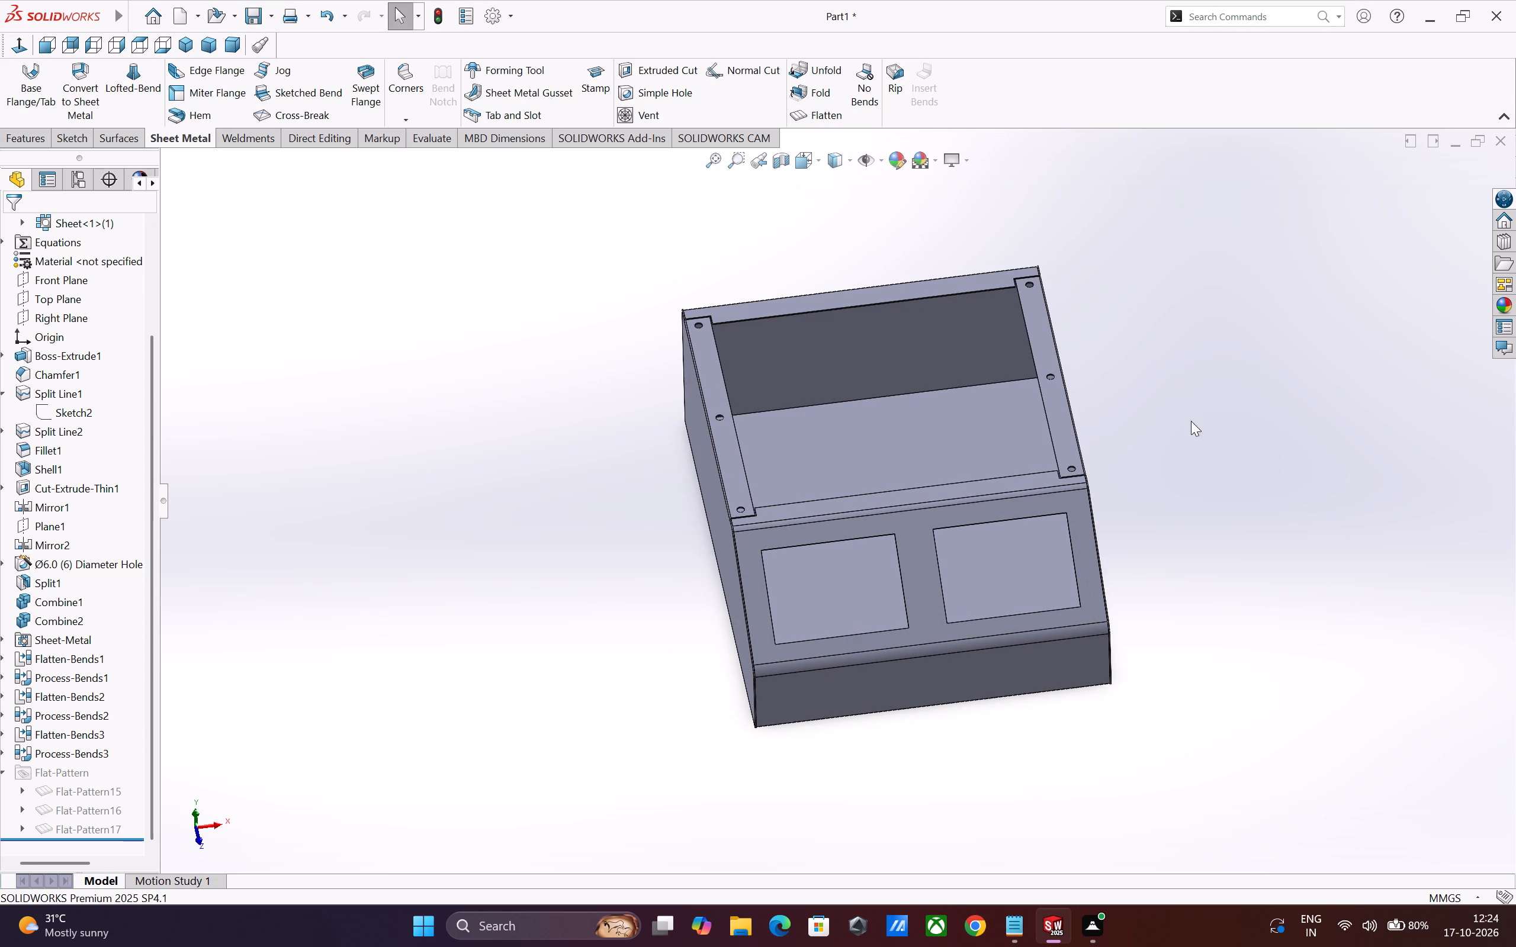
Examine the folded housing from all around, including its top flanges with holes, front openings, side walls and rear.
{"action": "middle_click_drag", "start_coordinate": [1174, 451], "coordinate": [1229, 455]}
{"action": "scroll", "coordinate": [1109, 455], "scroll_direction": "up", "scroll_amount": 2}
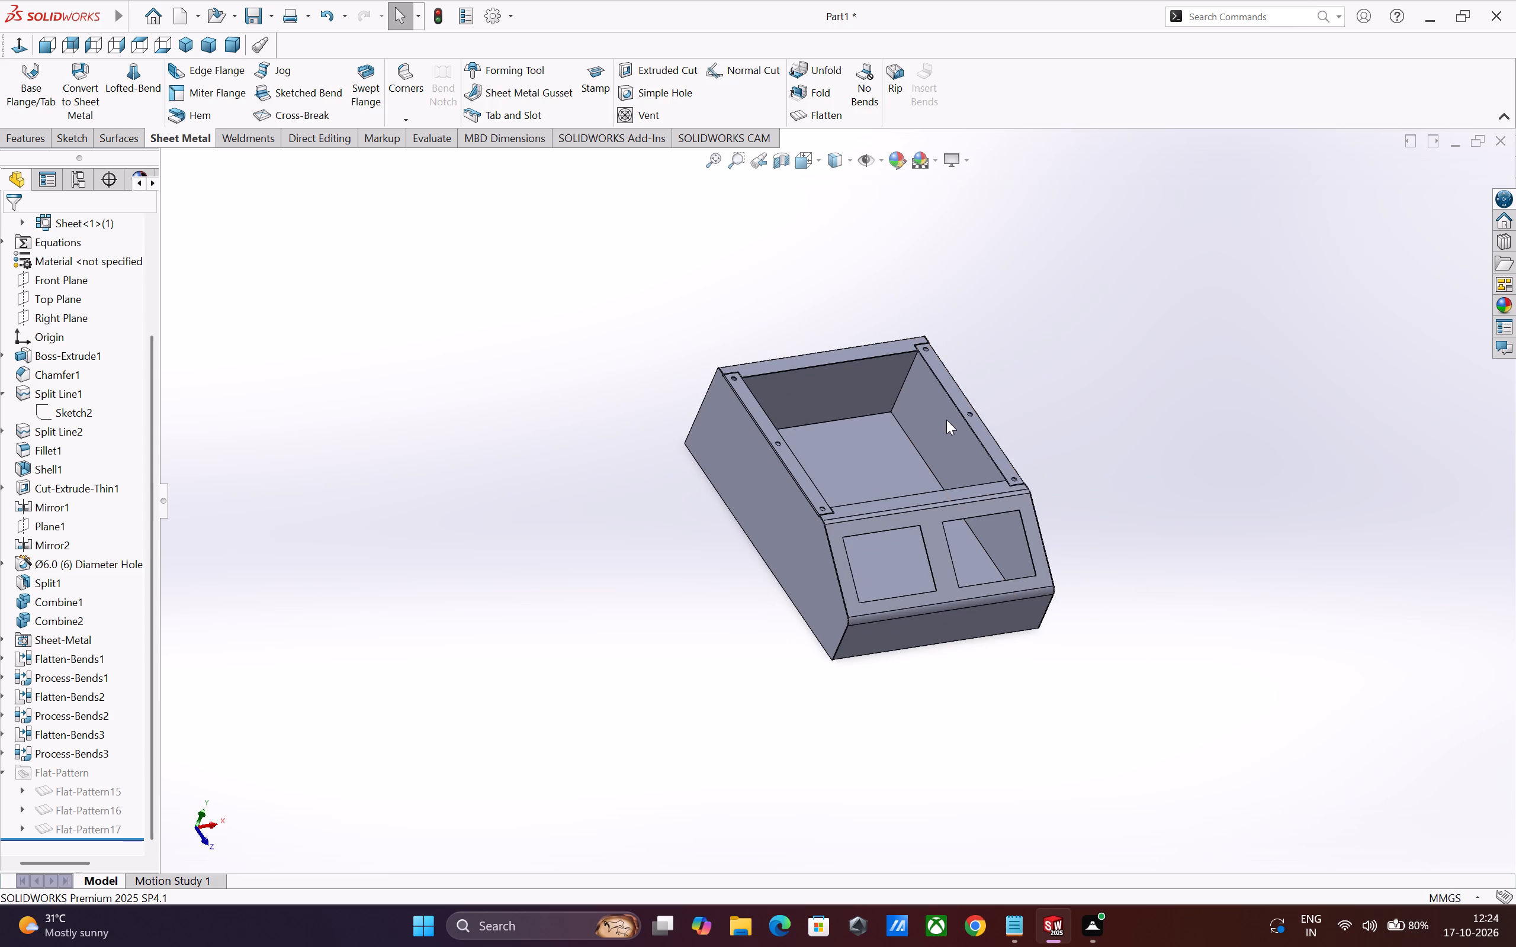
{"action": "scroll", "coordinate": [910, 413], "scroll_direction": "down", "scroll_amount": 1}
{"action": "middle_click_drag", "start_coordinate": [885, 440], "coordinate": [937, 440]}
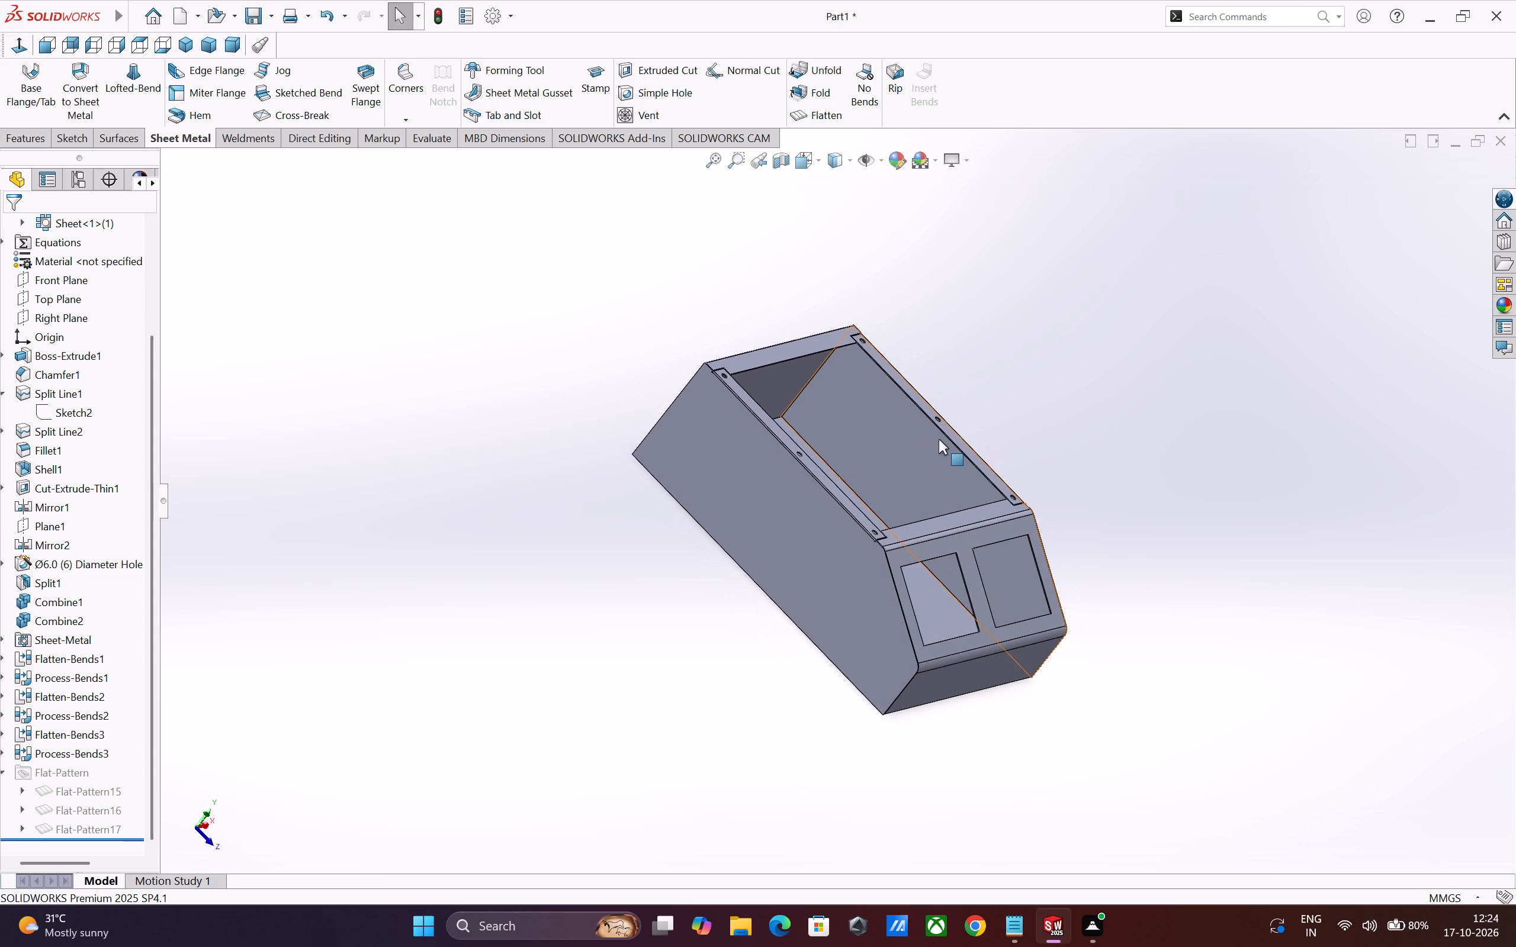
{"action": "scroll", "coordinate": [937, 442], "scroll_direction": "up", "scroll_amount": 2}
{"action": "middle_click_drag", "start_coordinate": [934, 446], "coordinate": [942, 331]}
{"action": "scroll", "coordinate": [944, 354], "scroll_direction": "up", "scroll_amount": 1}
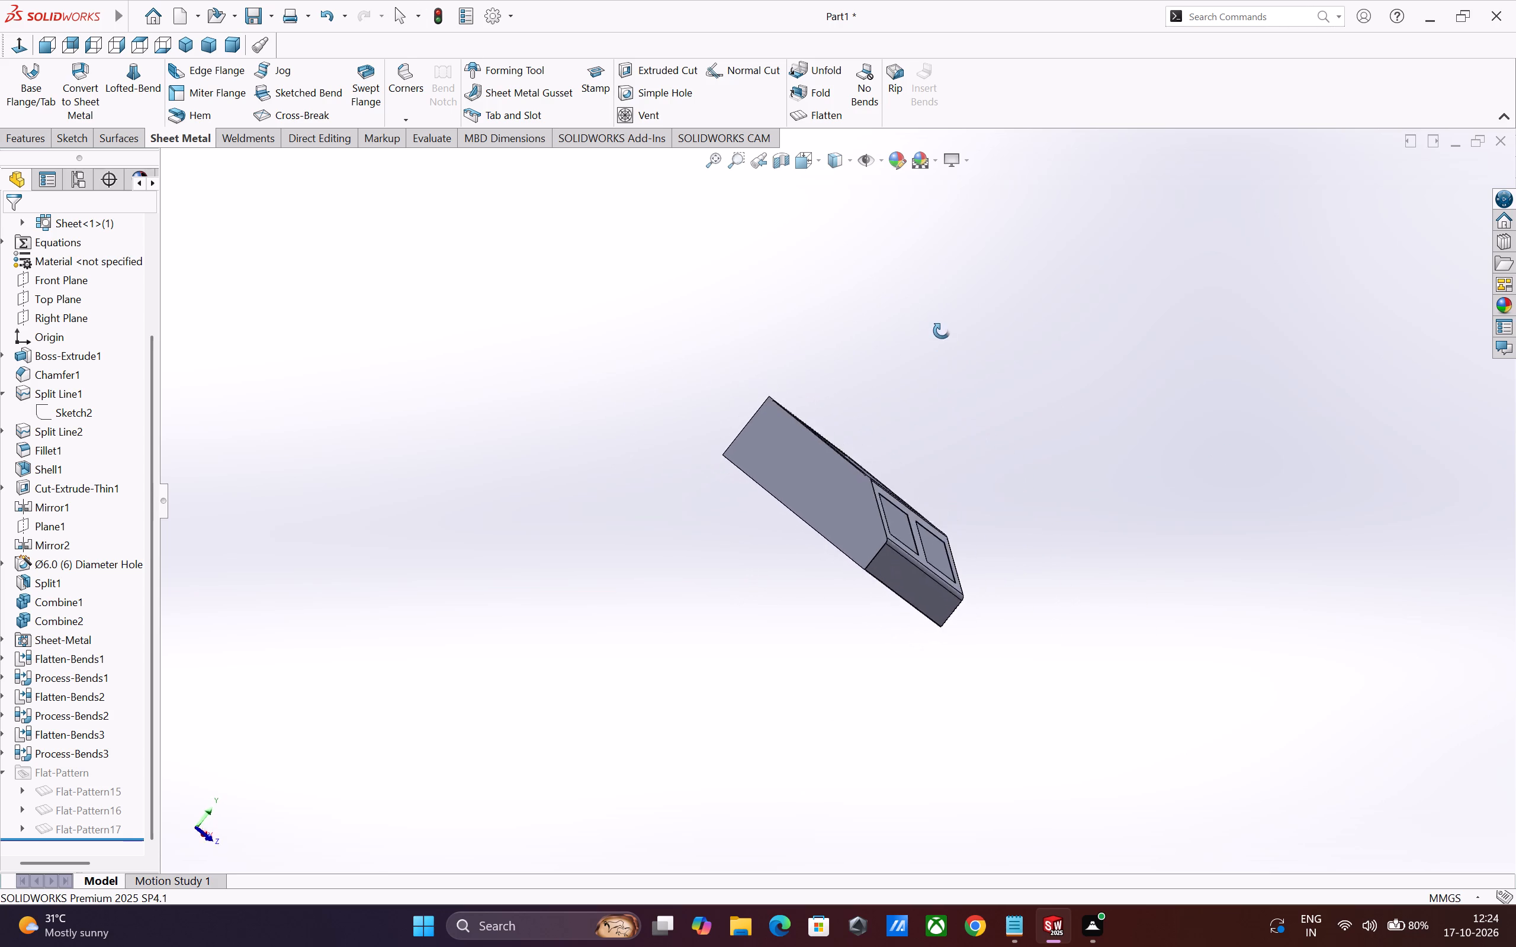
{"action": "middle_click_drag", "start_coordinate": [942, 331], "coordinate": [788, 252]}
{"action": "scroll", "coordinate": [766, 522], "scroll_direction": "up", "scroll_amount": 2}
{"action": "middle_click_drag", "start_coordinate": [932, 644], "coordinate": [890, 624]}
{"action": "scroll", "coordinate": [905, 595], "scroll_direction": "up", "scroll_amount": 2}
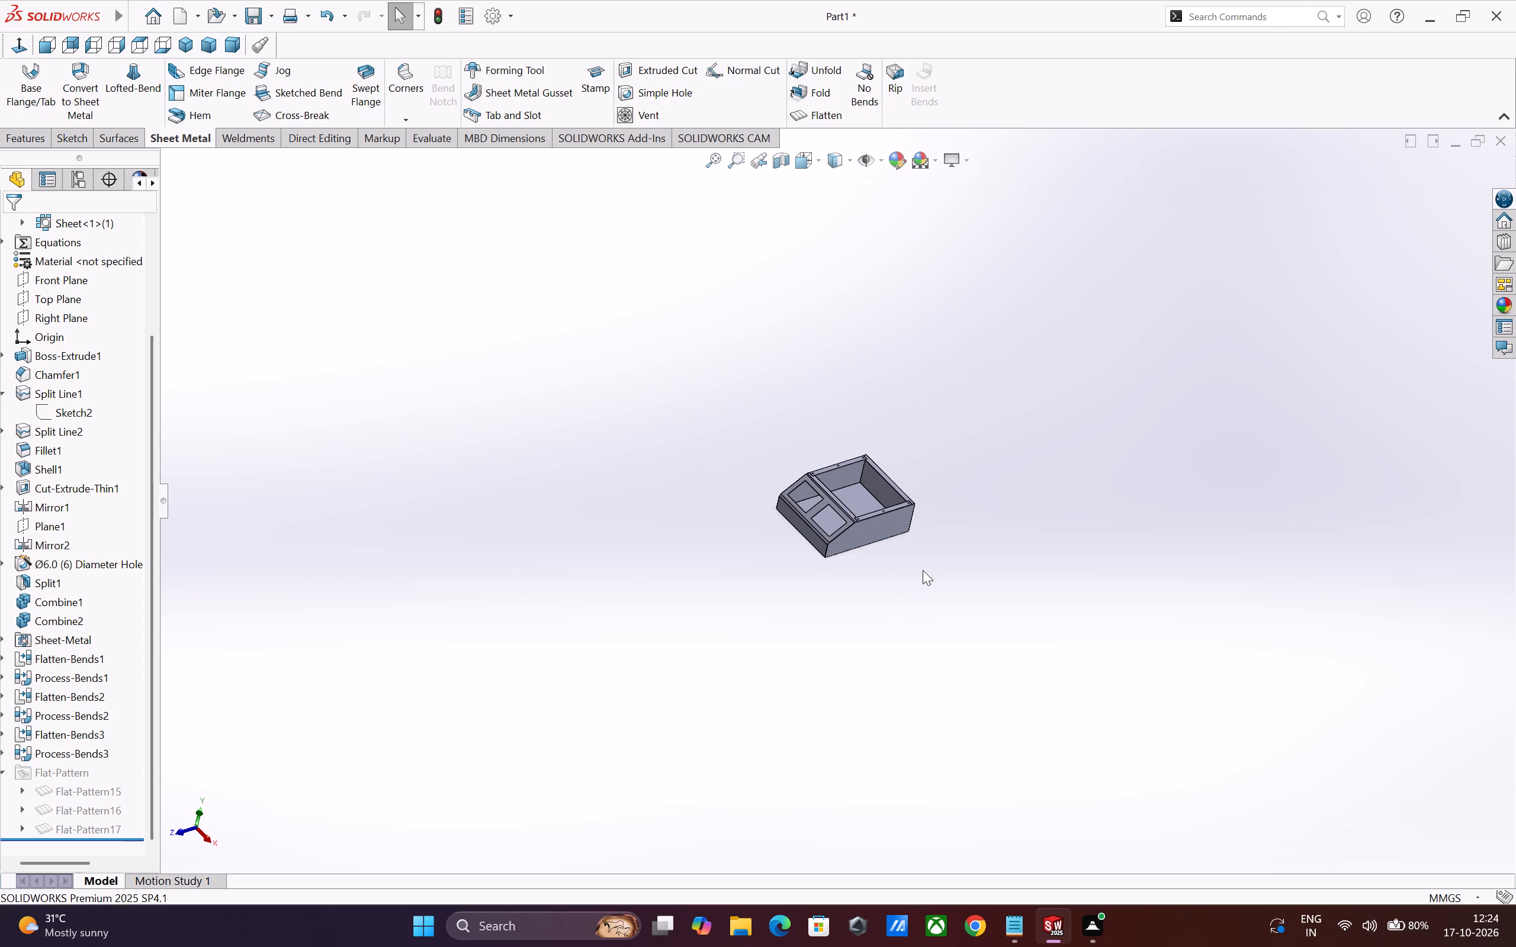
{"action": "middle_click_drag", "start_coordinate": [923, 570], "coordinate": [871, 569]}
{"action": "scroll", "coordinate": [840, 487], "scroll_direction": "down", "scroll_amount": 10}
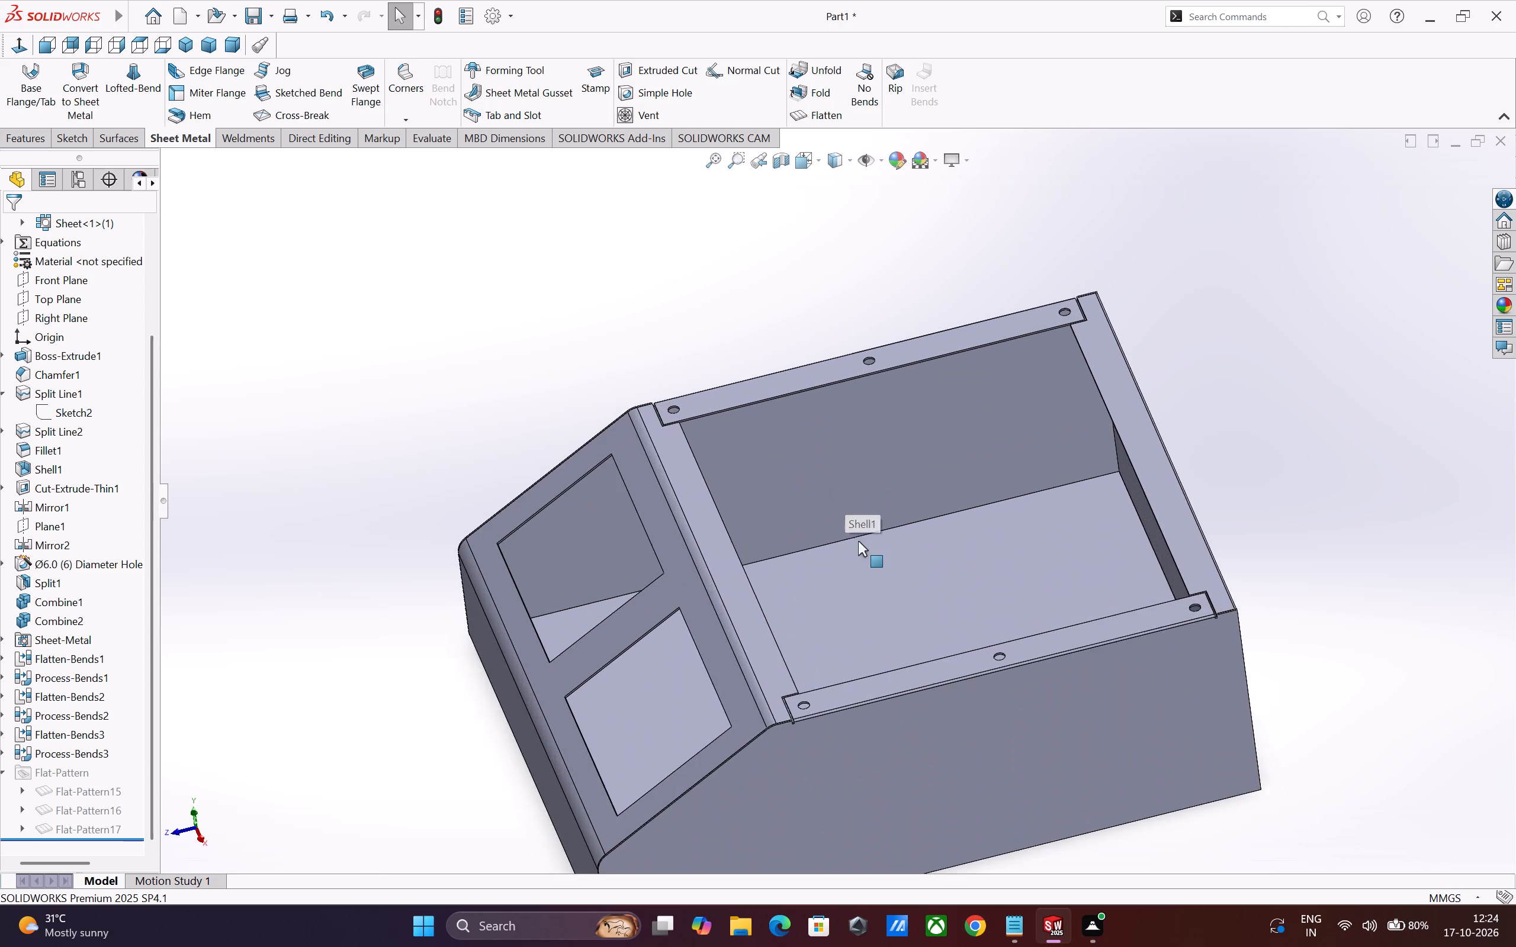
{"action": "middle_click_drag", "start_coordinate": [860, 548], "coordinate": [811, 551]}
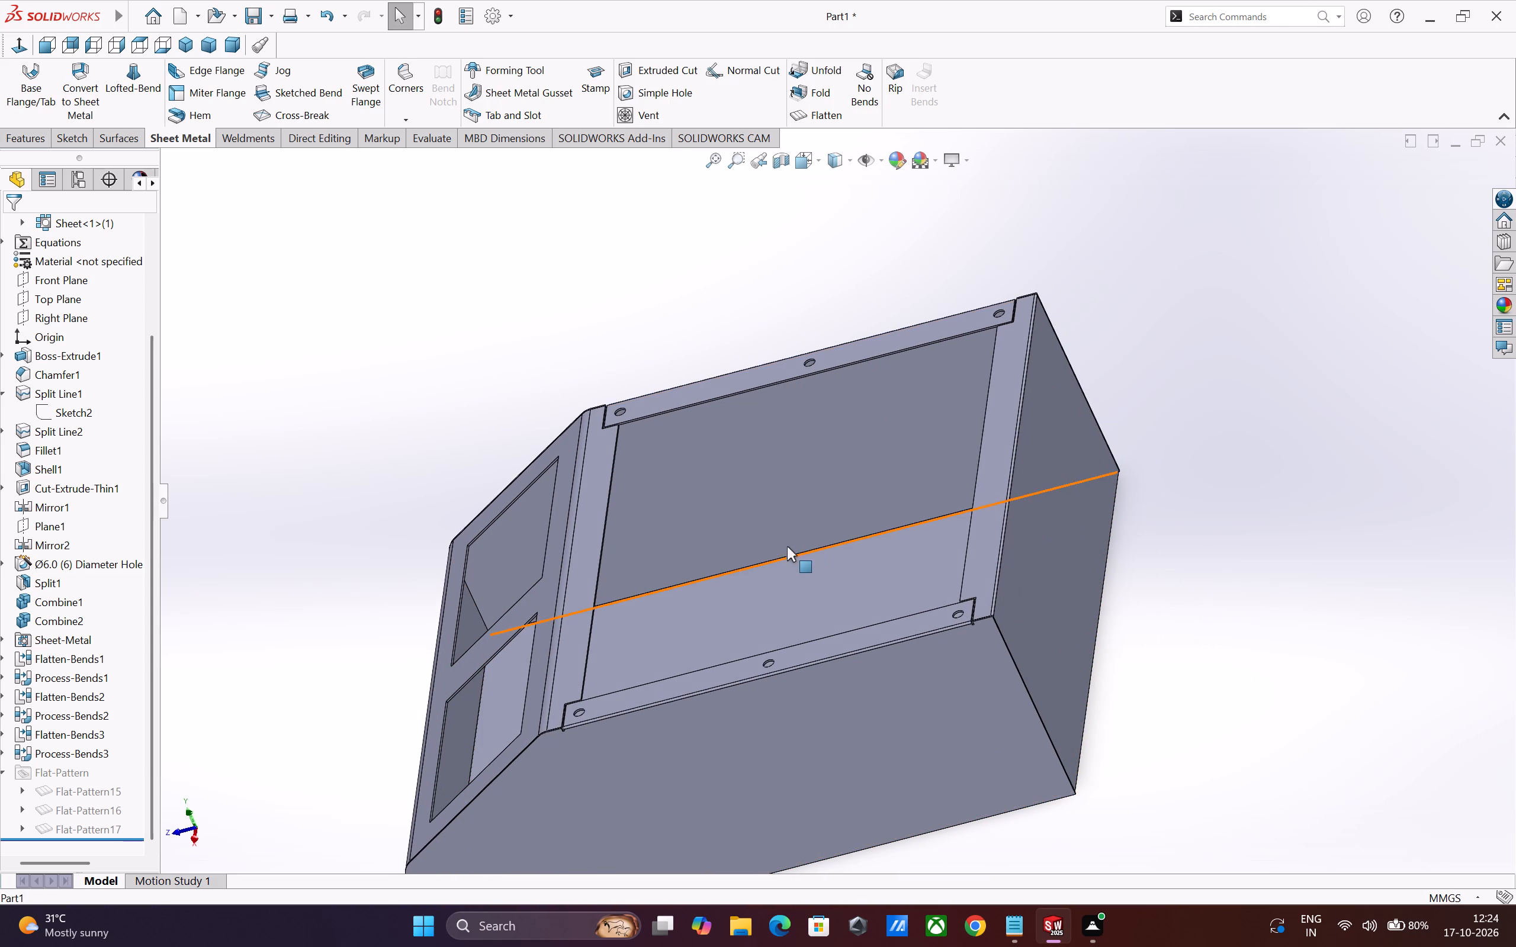
{"action": "middle_click_drag", "start_coordinate": [792, 550], "coordinate": [790, 516]}
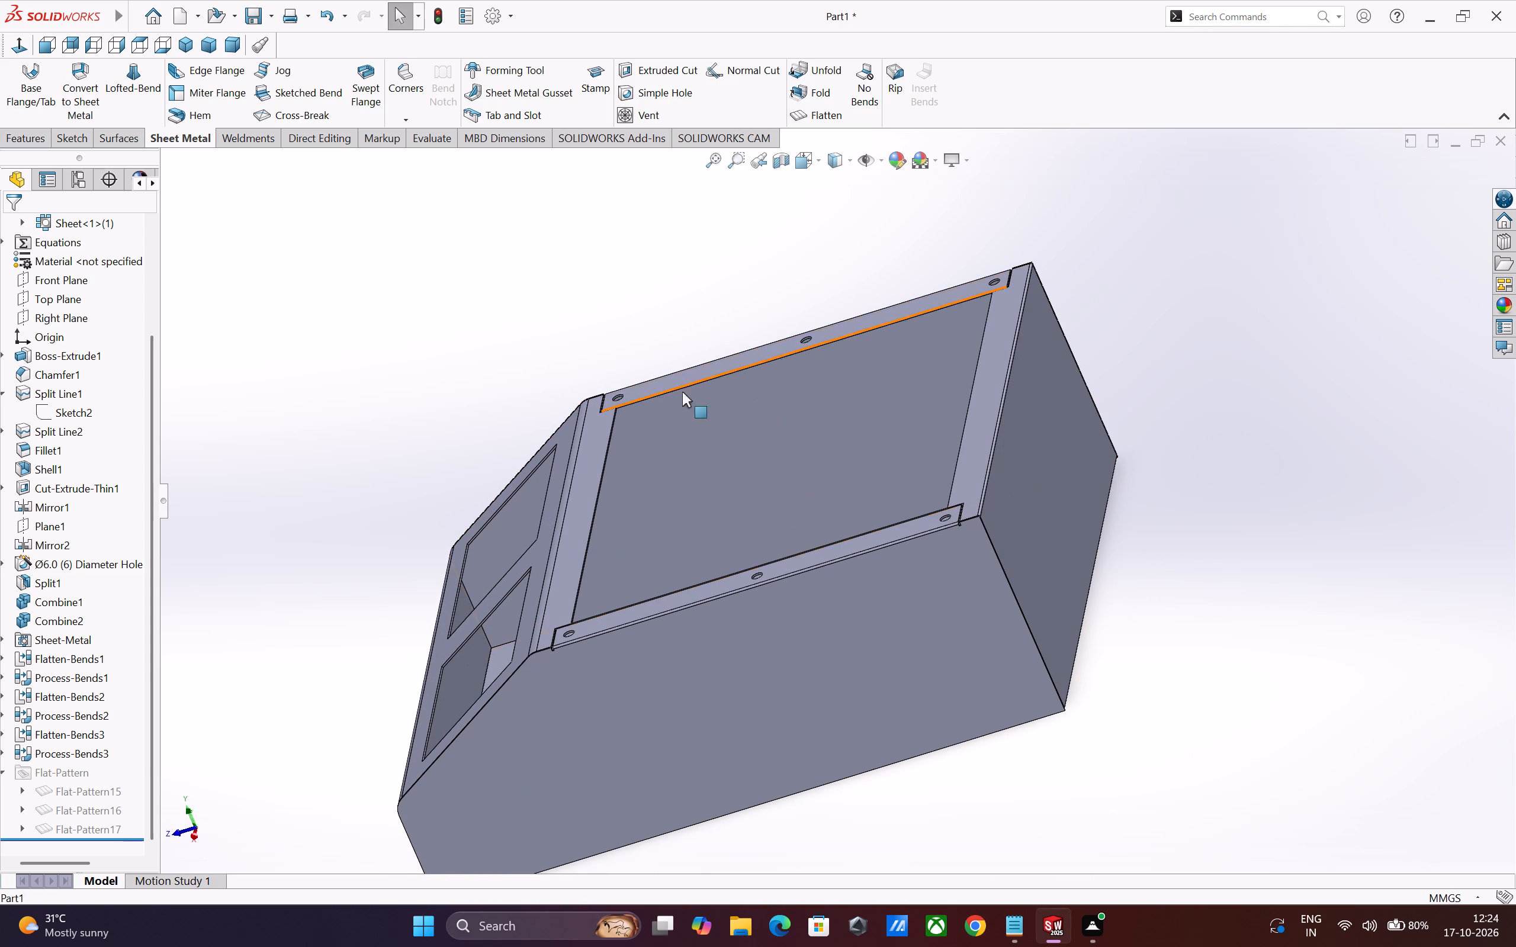
{"action": "scroll", "coordinate": [946, 617], "scroll_direction": "up", "scroll_amount": 2}
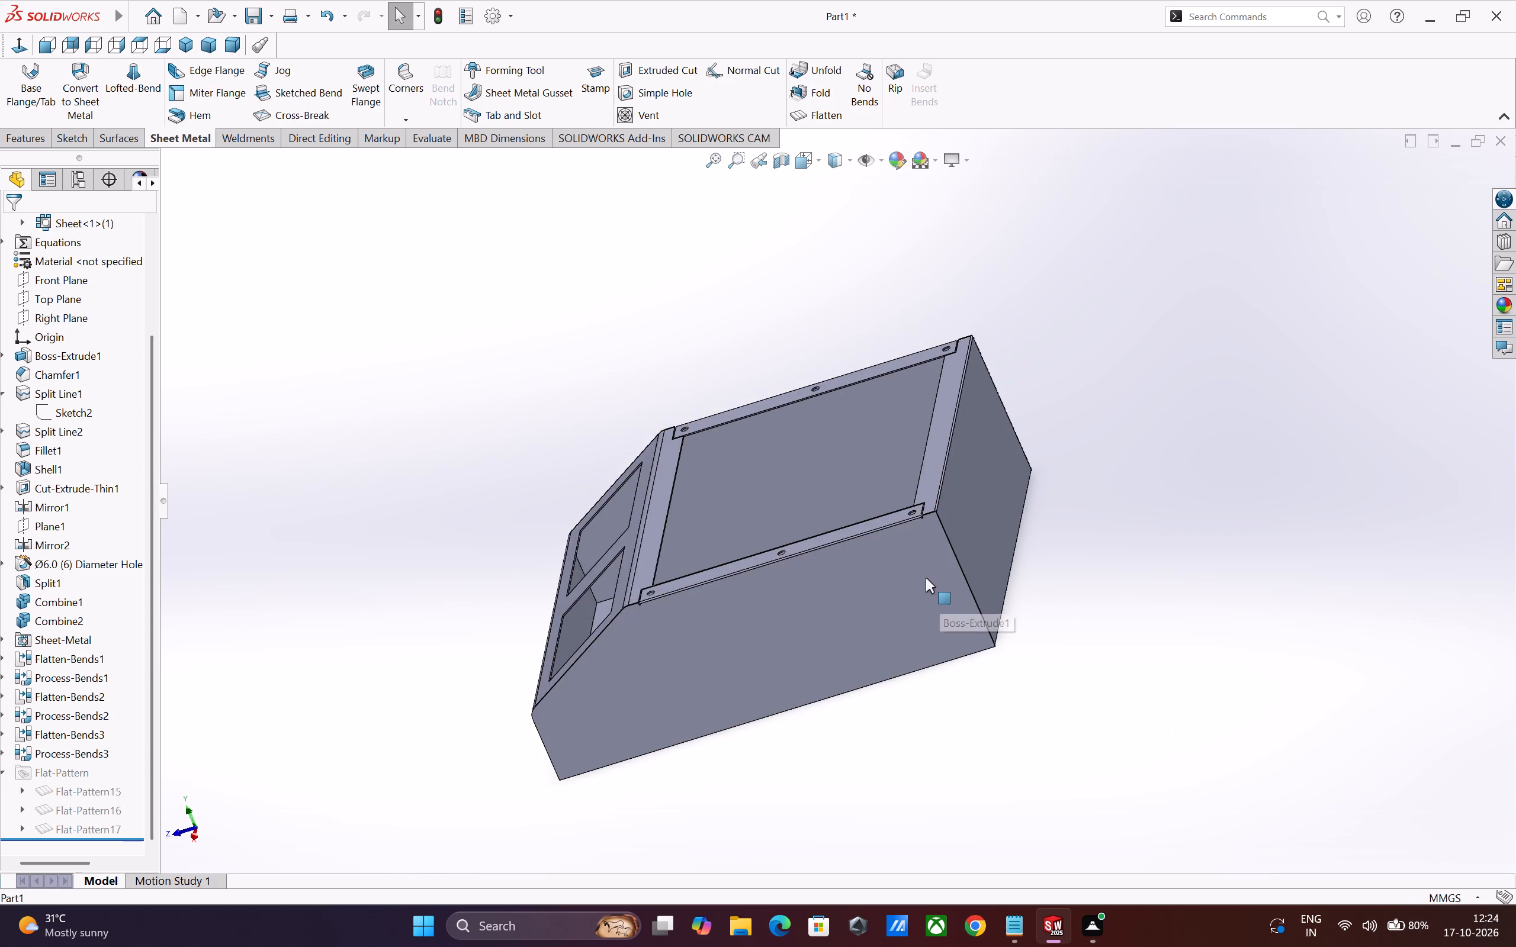
{"action": "middle_click_drag", "start_coordinate": [934, 575], "coordinate": [1515, 731]}
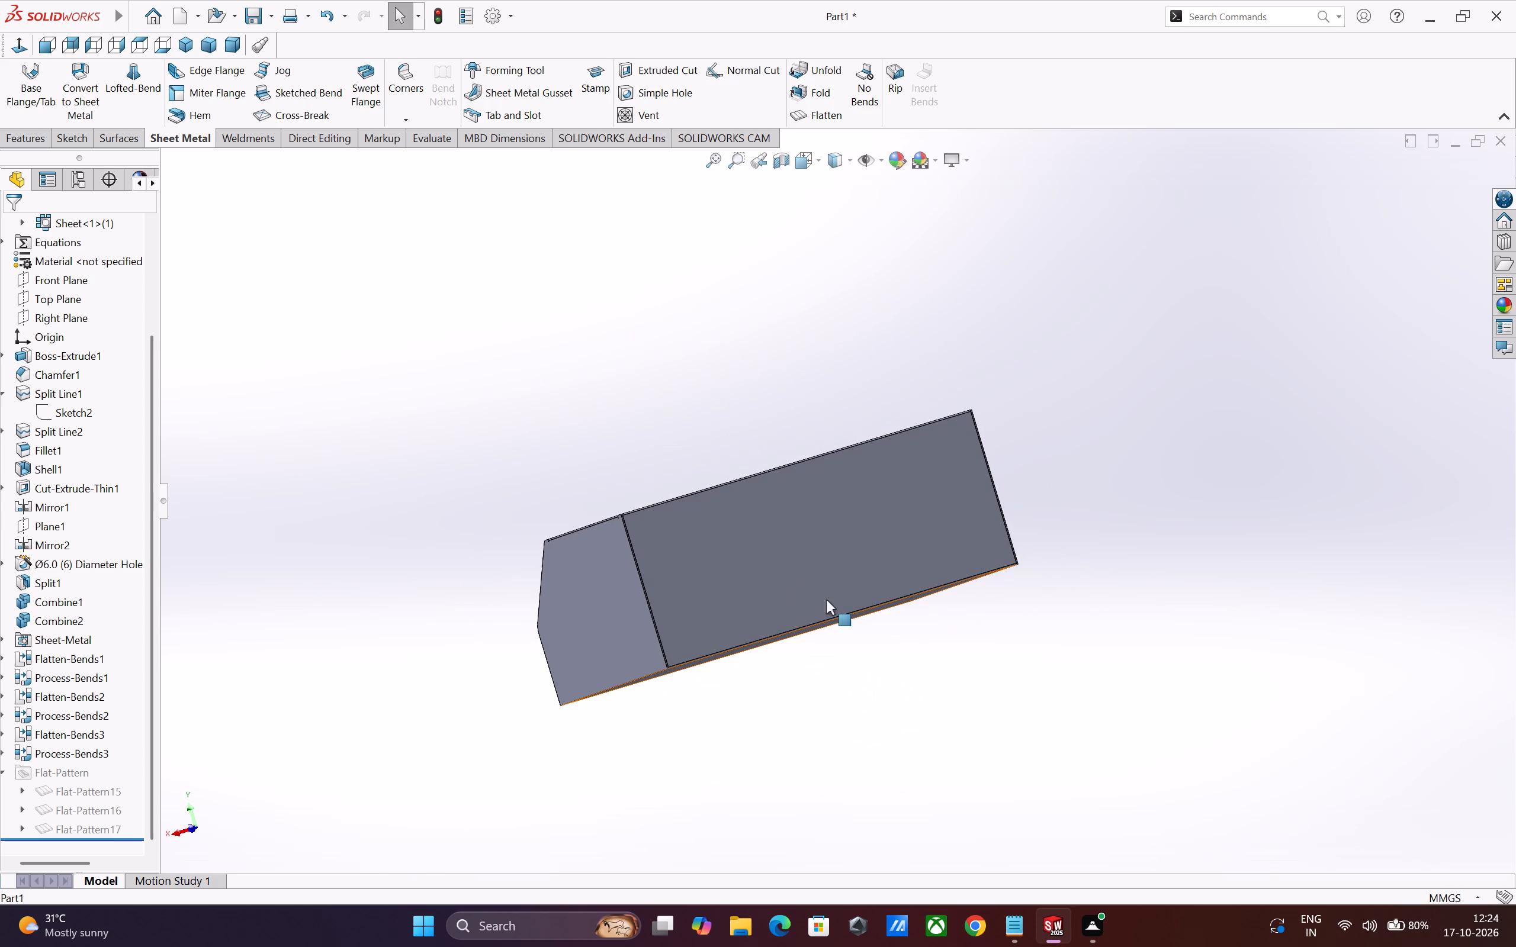
{"action": "middle_click_drag", "start_coordinate": [798, 585], "coordinate": [1095, 579]}
{"action": "scroll", "coordinate": [740, 616], "scroll_direction": "up", "scroll_amount": 2}
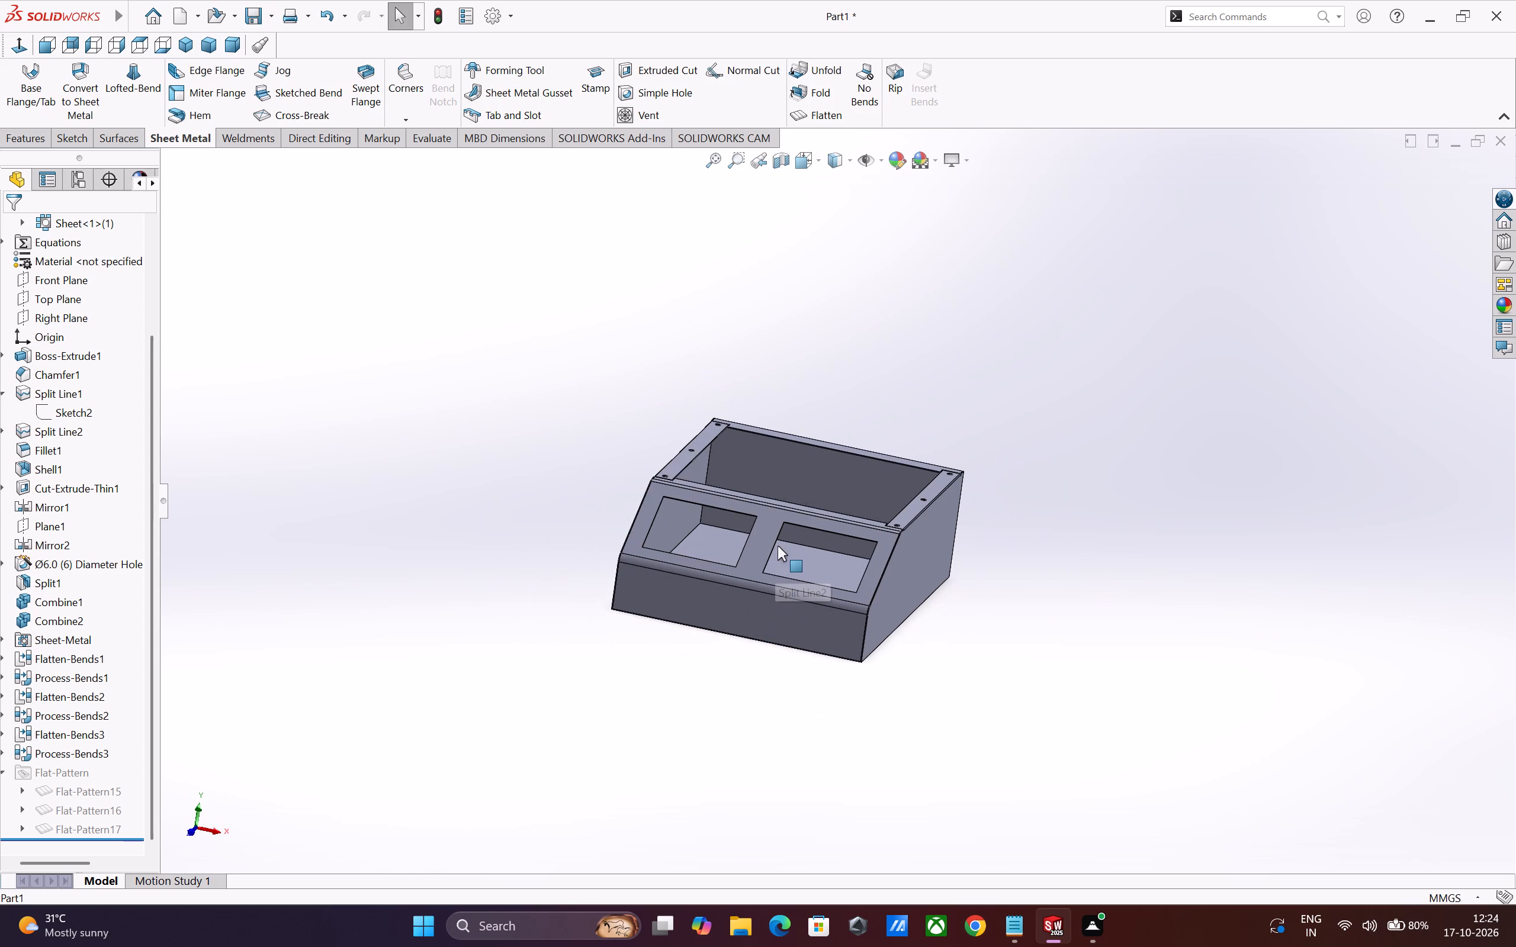
{"action": "scroll", "coordinate": [779, 543], "scroll_direction": "down", "scroll_amount": 1}
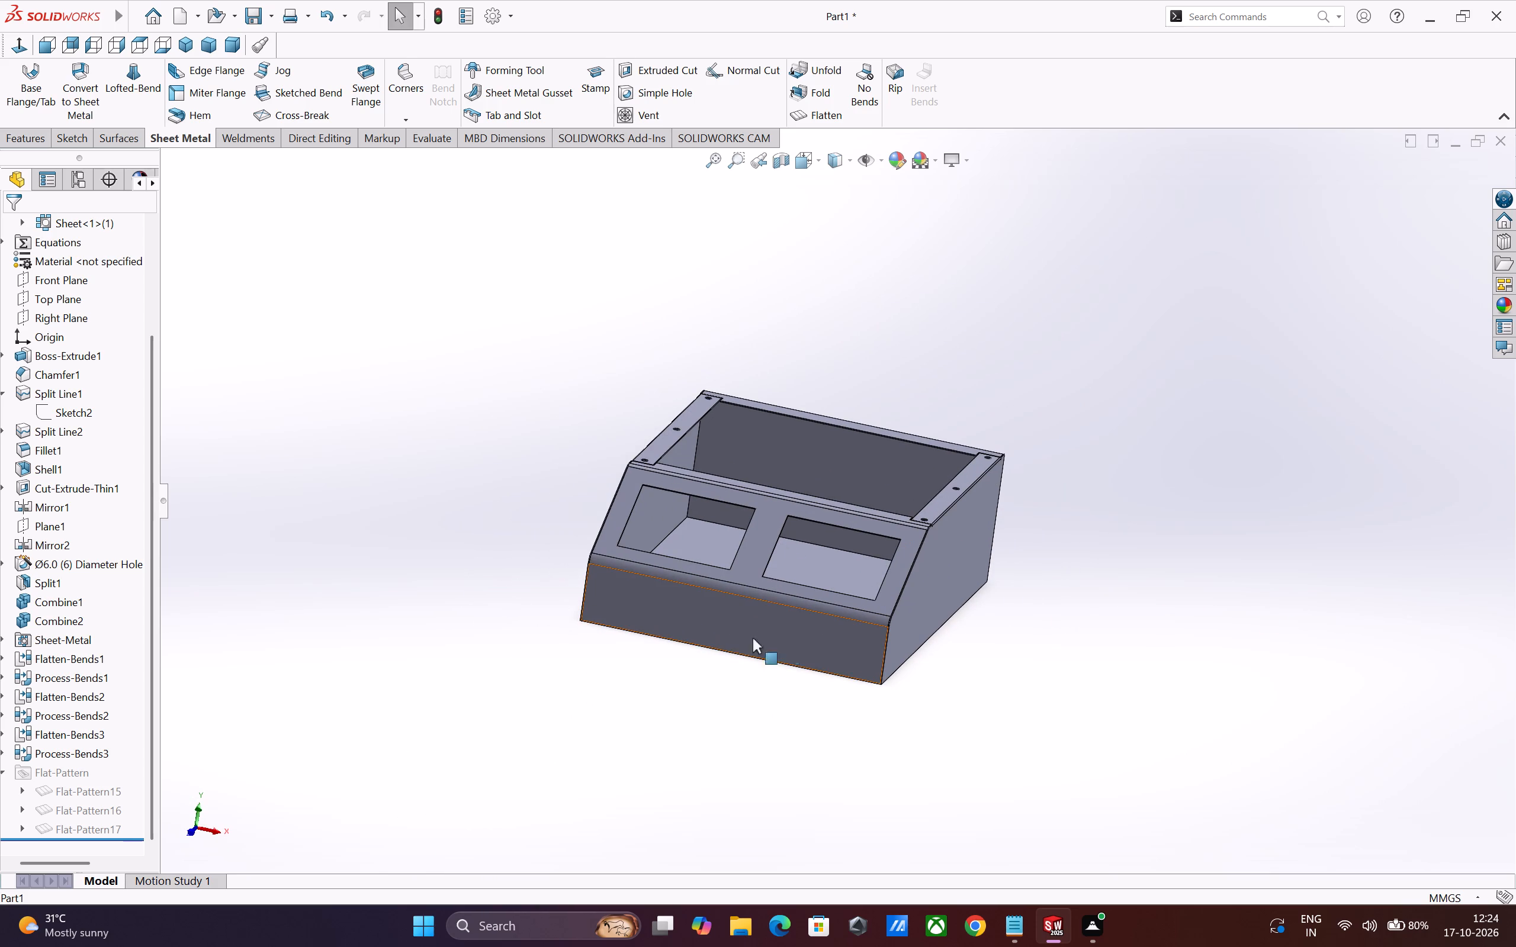
Place the rectangular flange forming tool from the library's extruded flanges folder on the housing's lower front face.
{"action": "left_click", "coordinate": [1498, 240]}
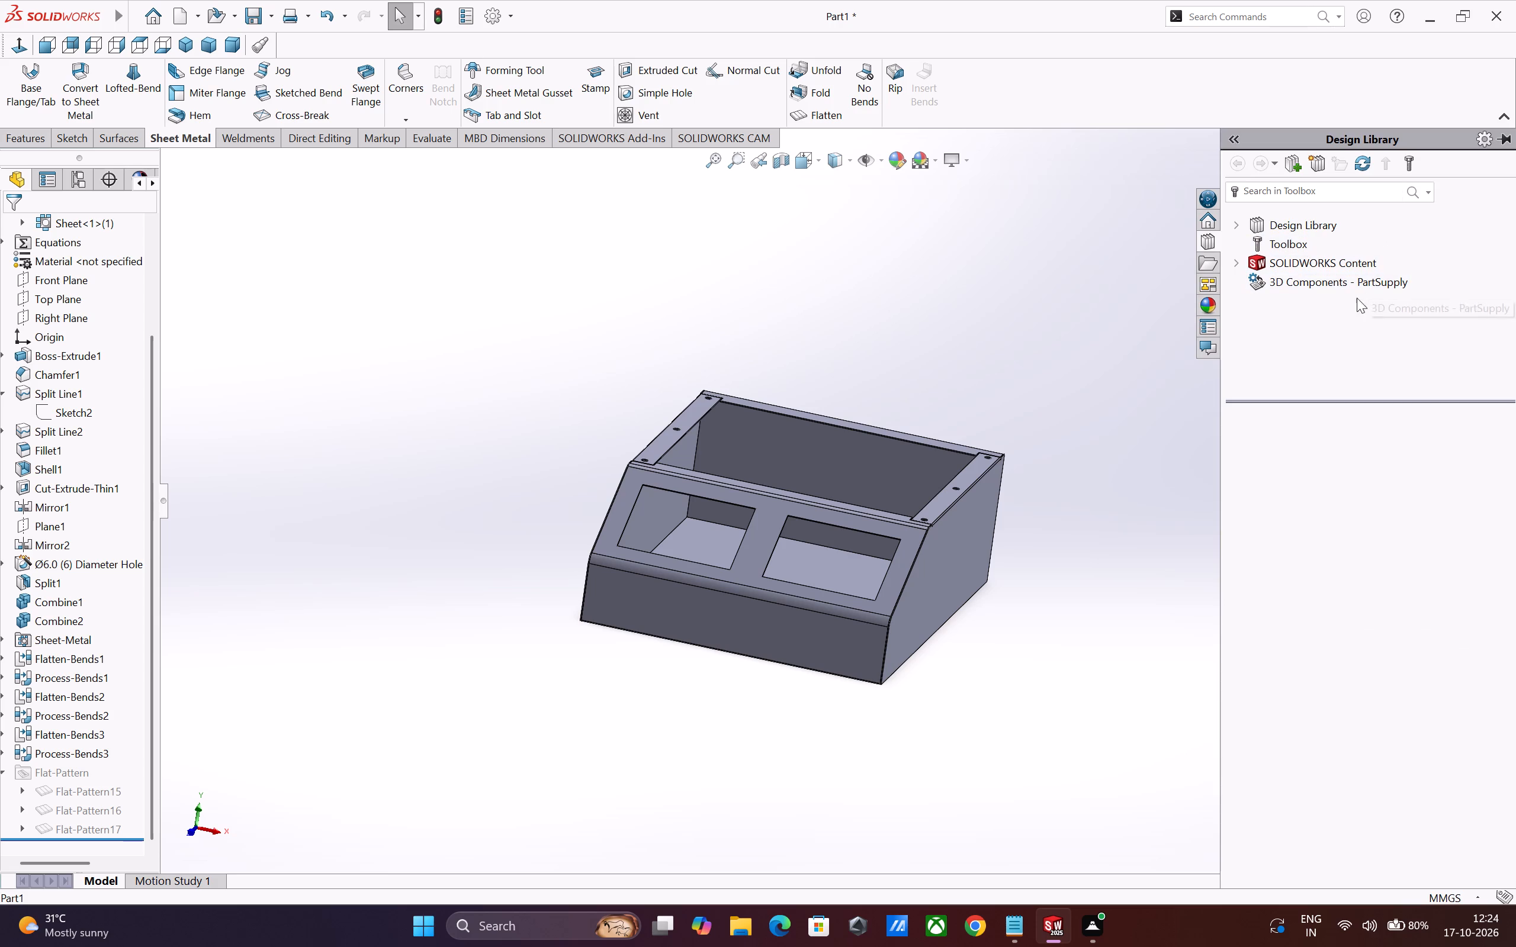
{"action": "left_click", "coordinate": [1241, 225]}
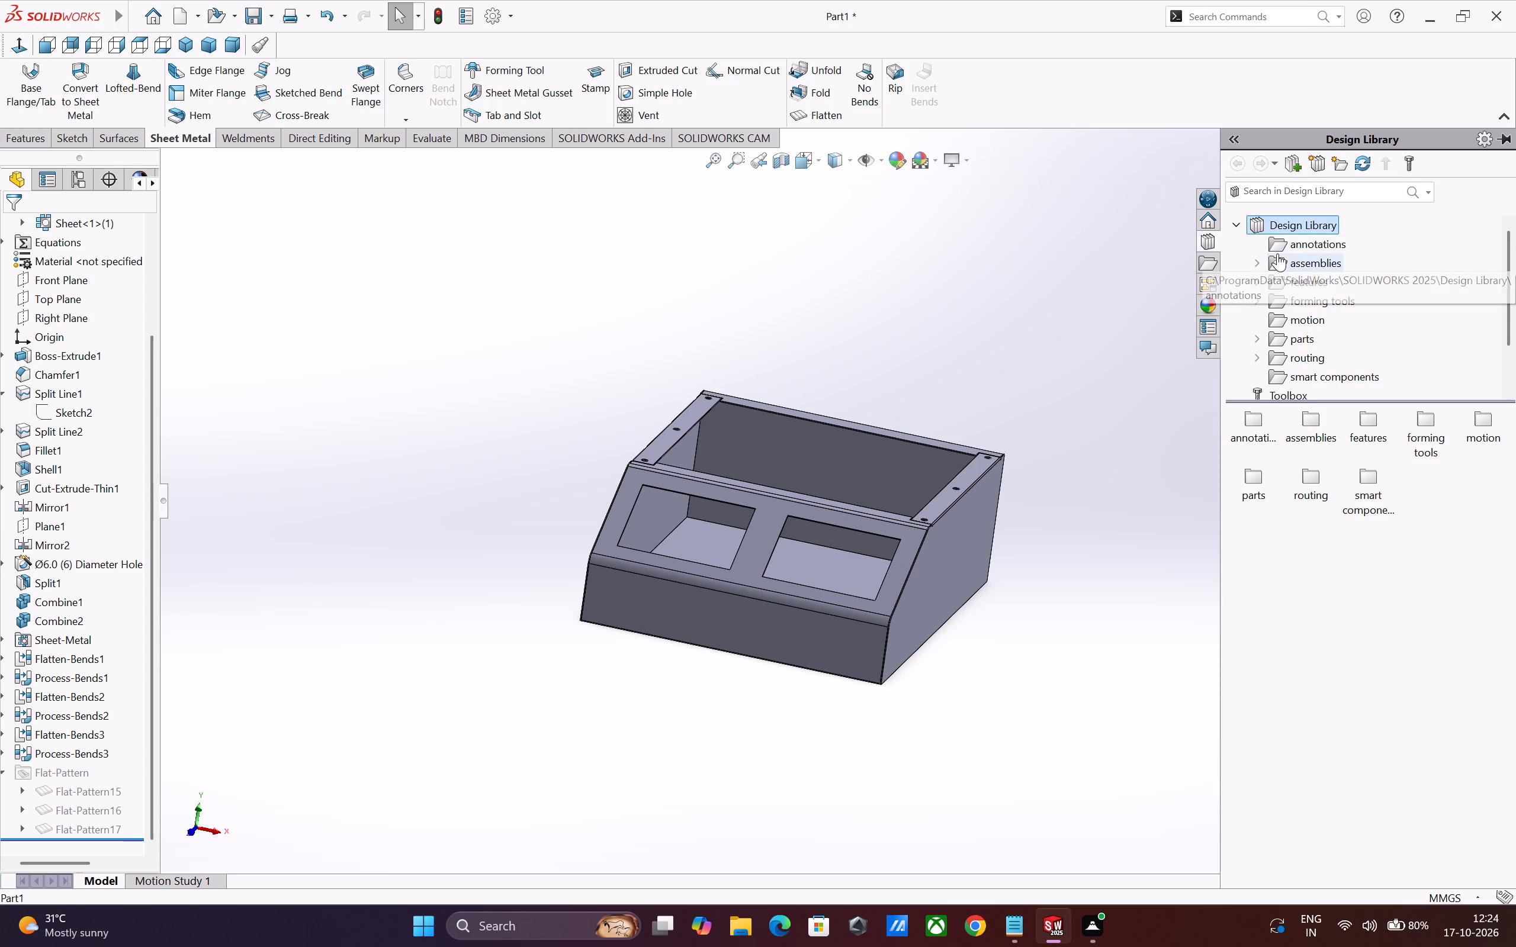
{"action": "scroll", "coordinate": [1299, 290], "scroll_direction": "down", "scroll_amount": 1}
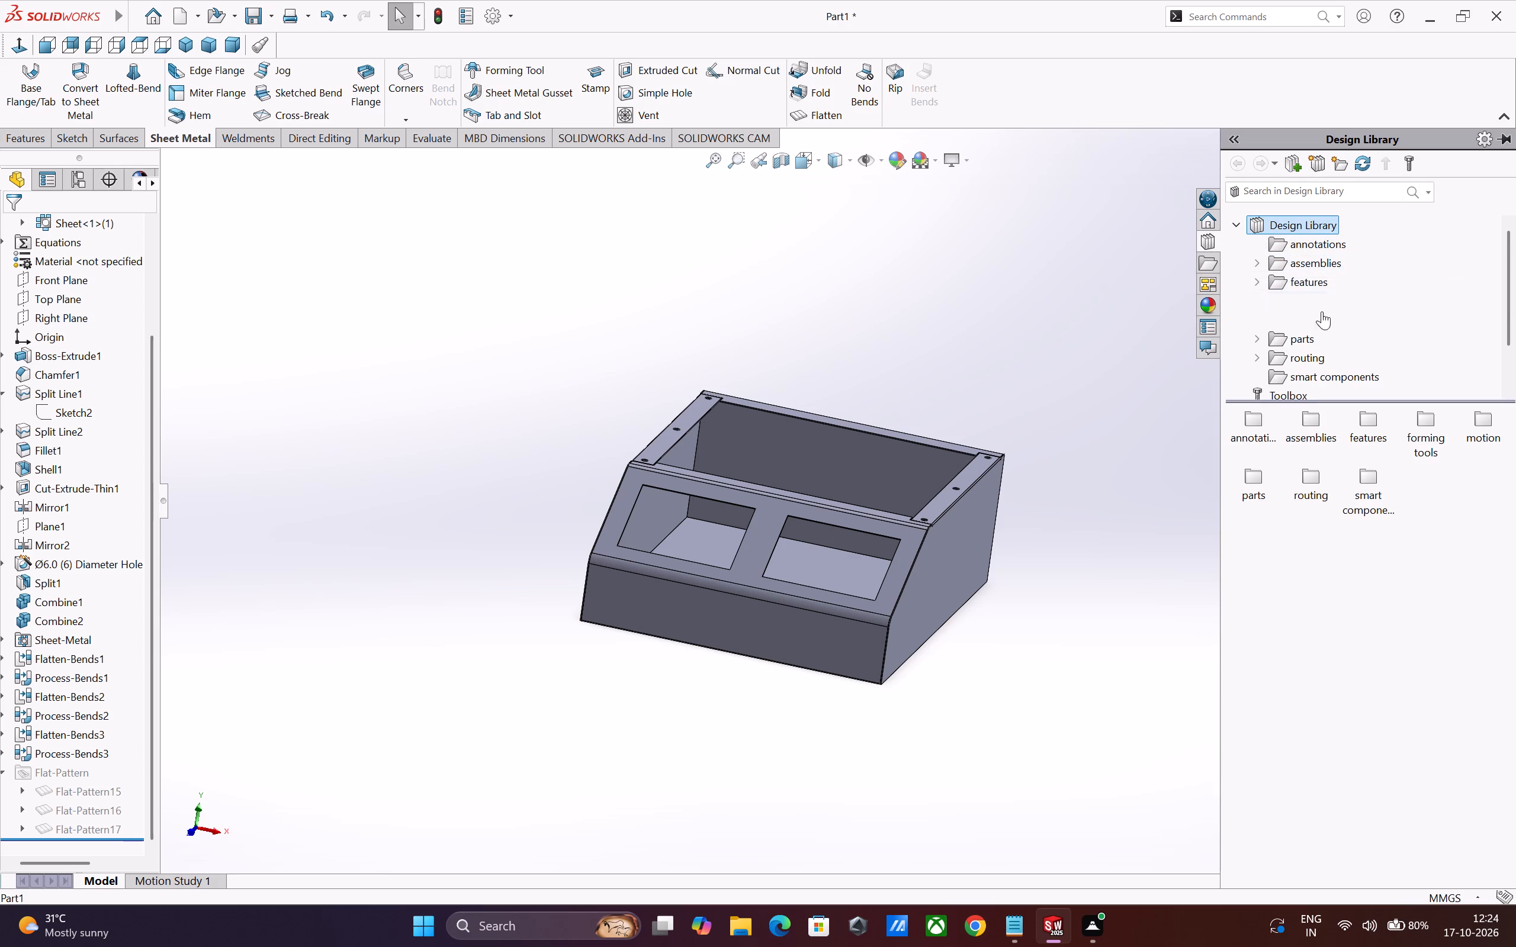
{"action": "left_click", "coordinate": [1313, 303]}
{"action": "left_click", "coordinate": [1256, 301]}
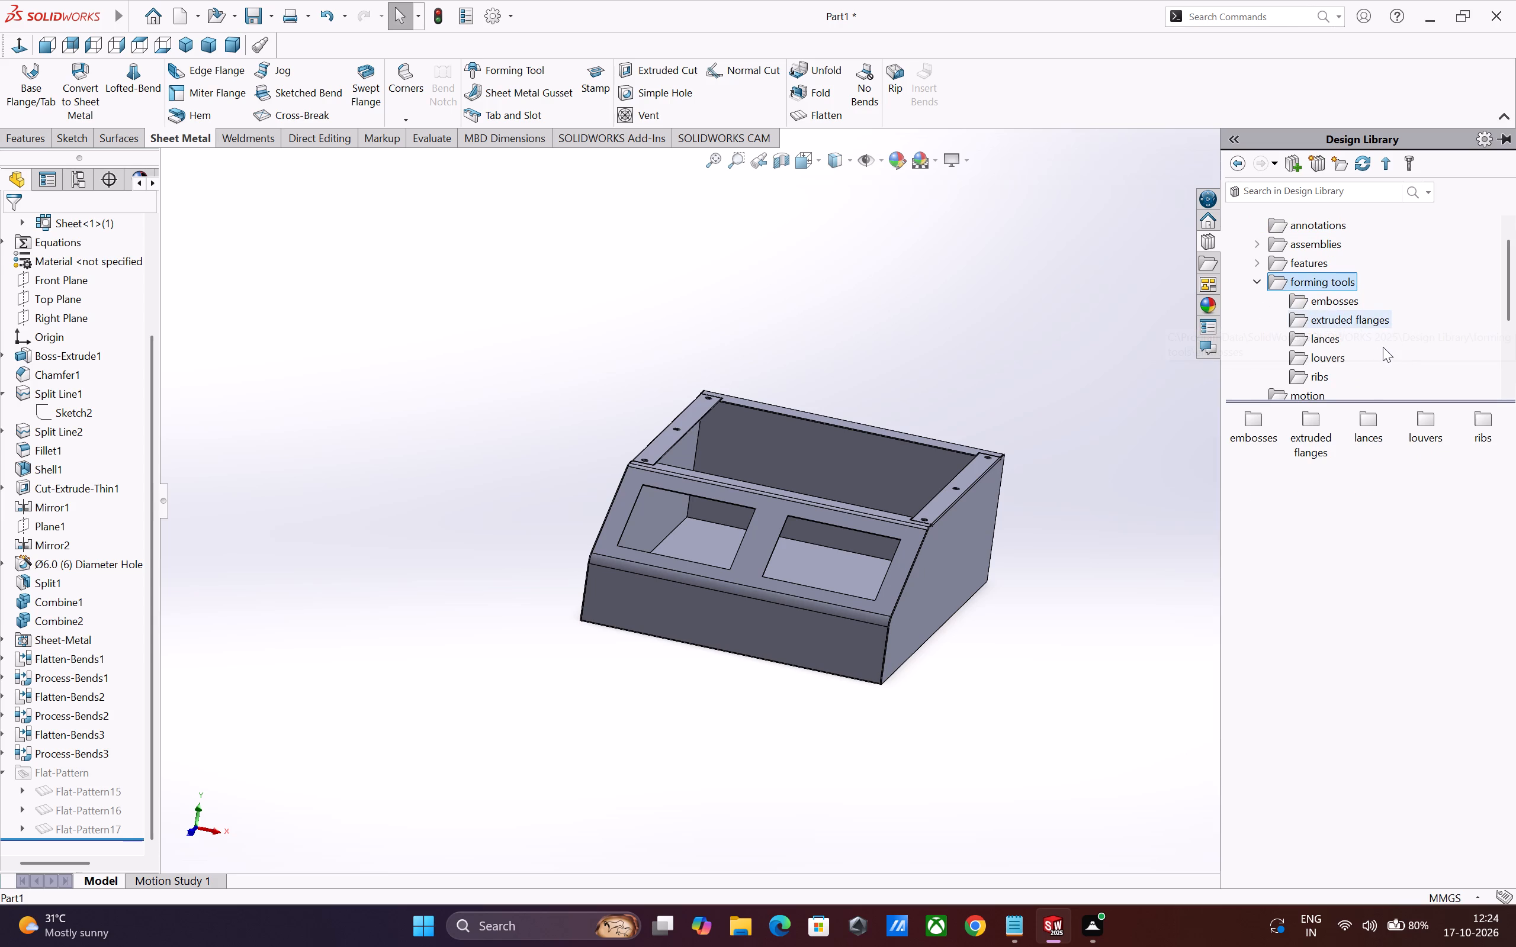
{"action": "left_click", "coordinate": [1344, 320]}
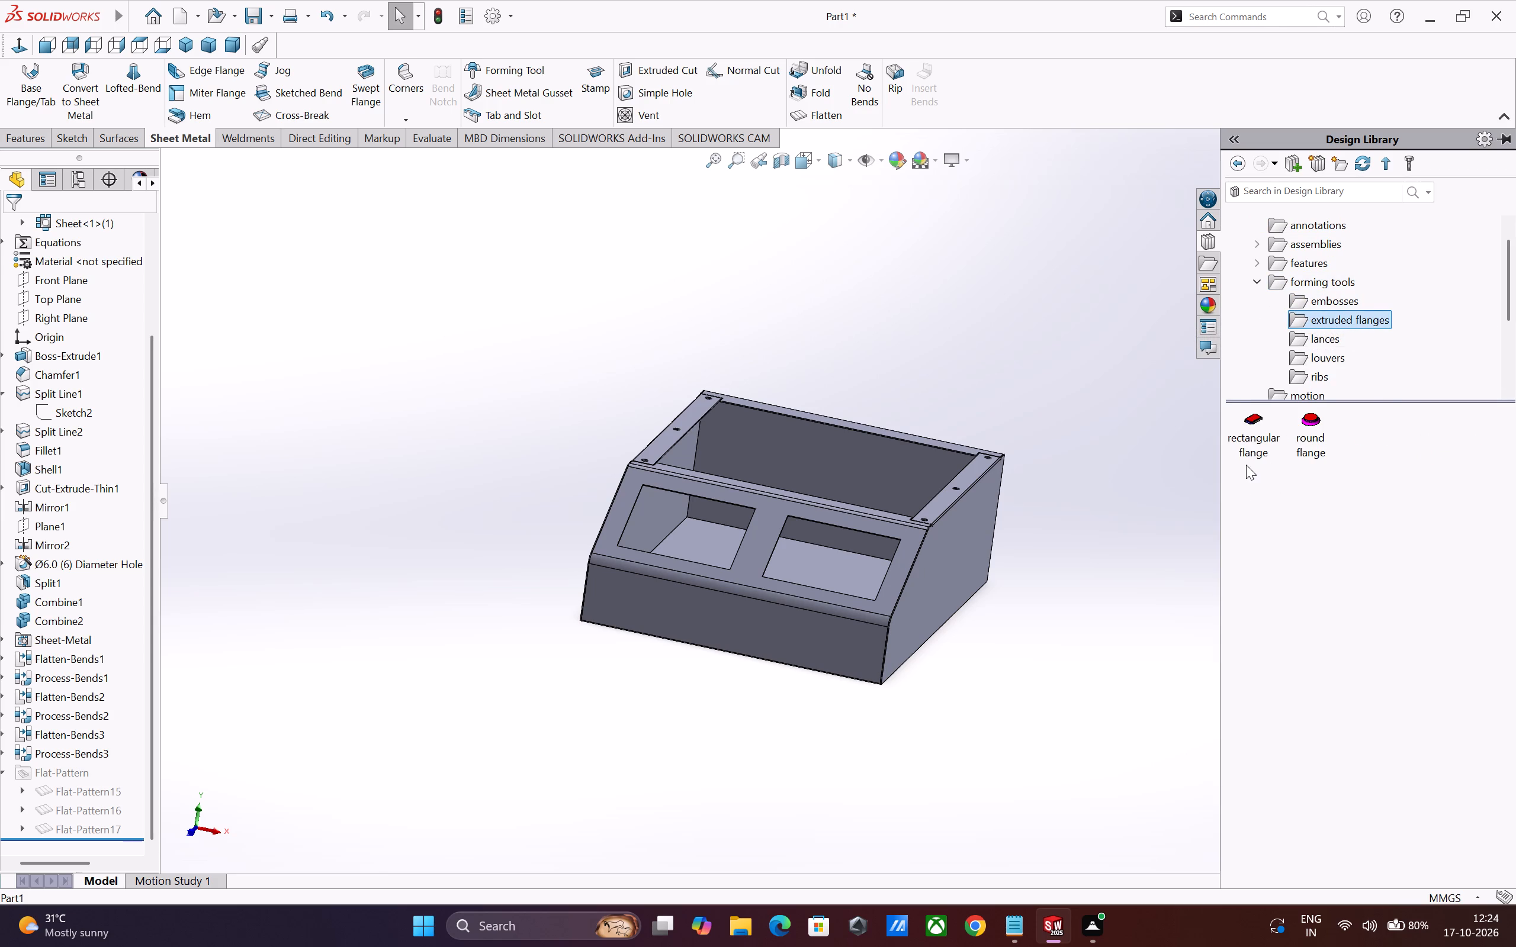
{"action": "left_click_drag", "start_coordinate": [1254, 431], "coordinate": [838, 621]}
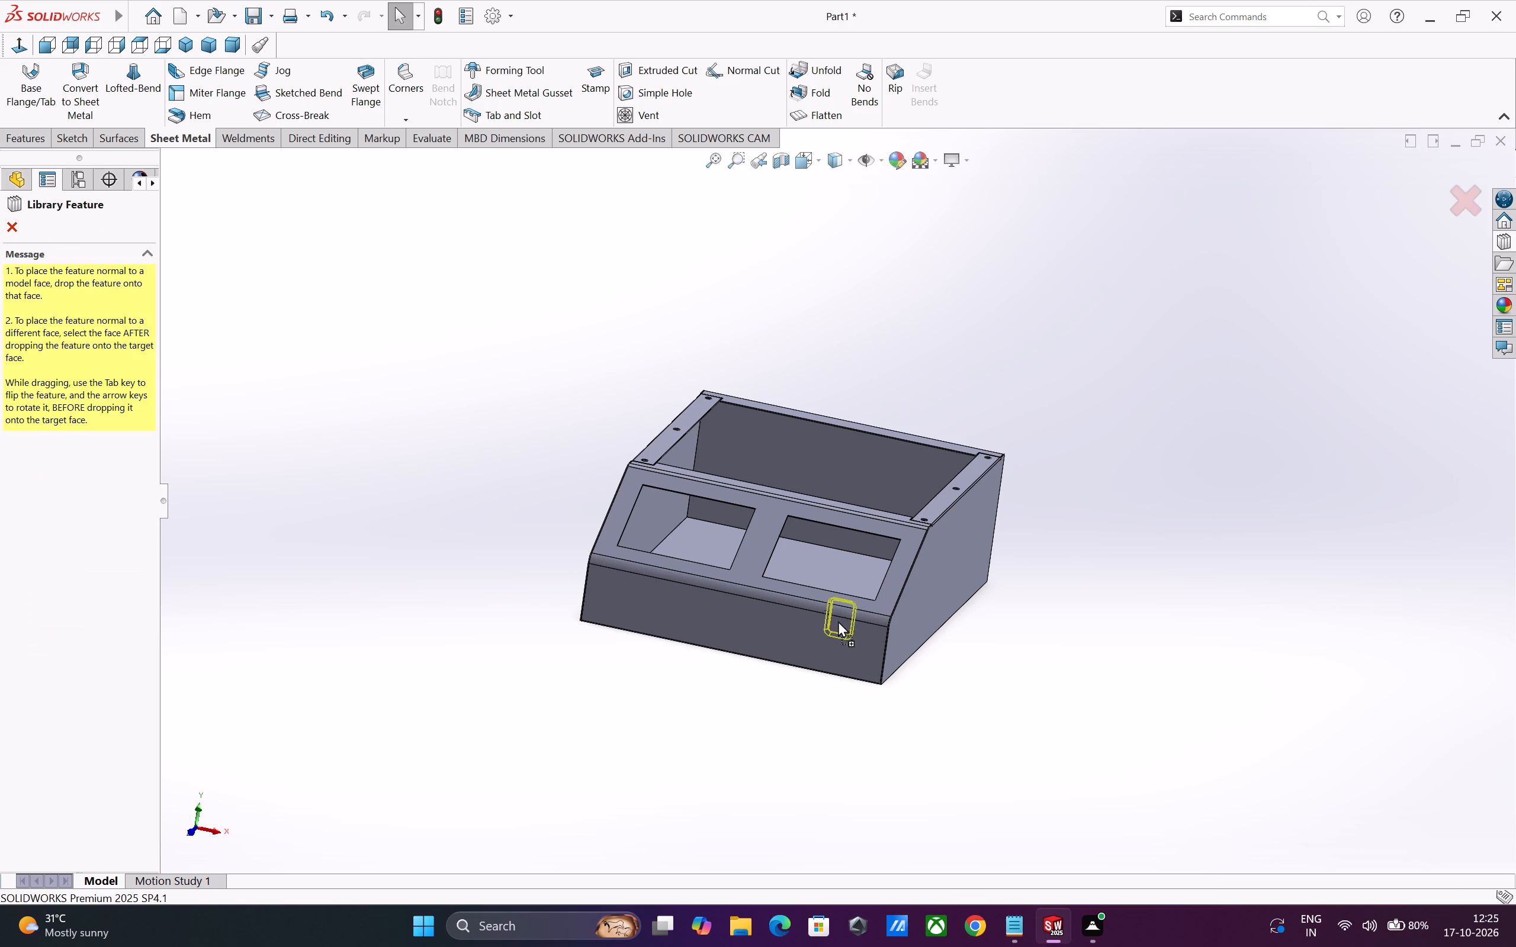
{"action": "left_click_drag", "start_coordinate": [838, 621], "coordinate": [817, 642]}
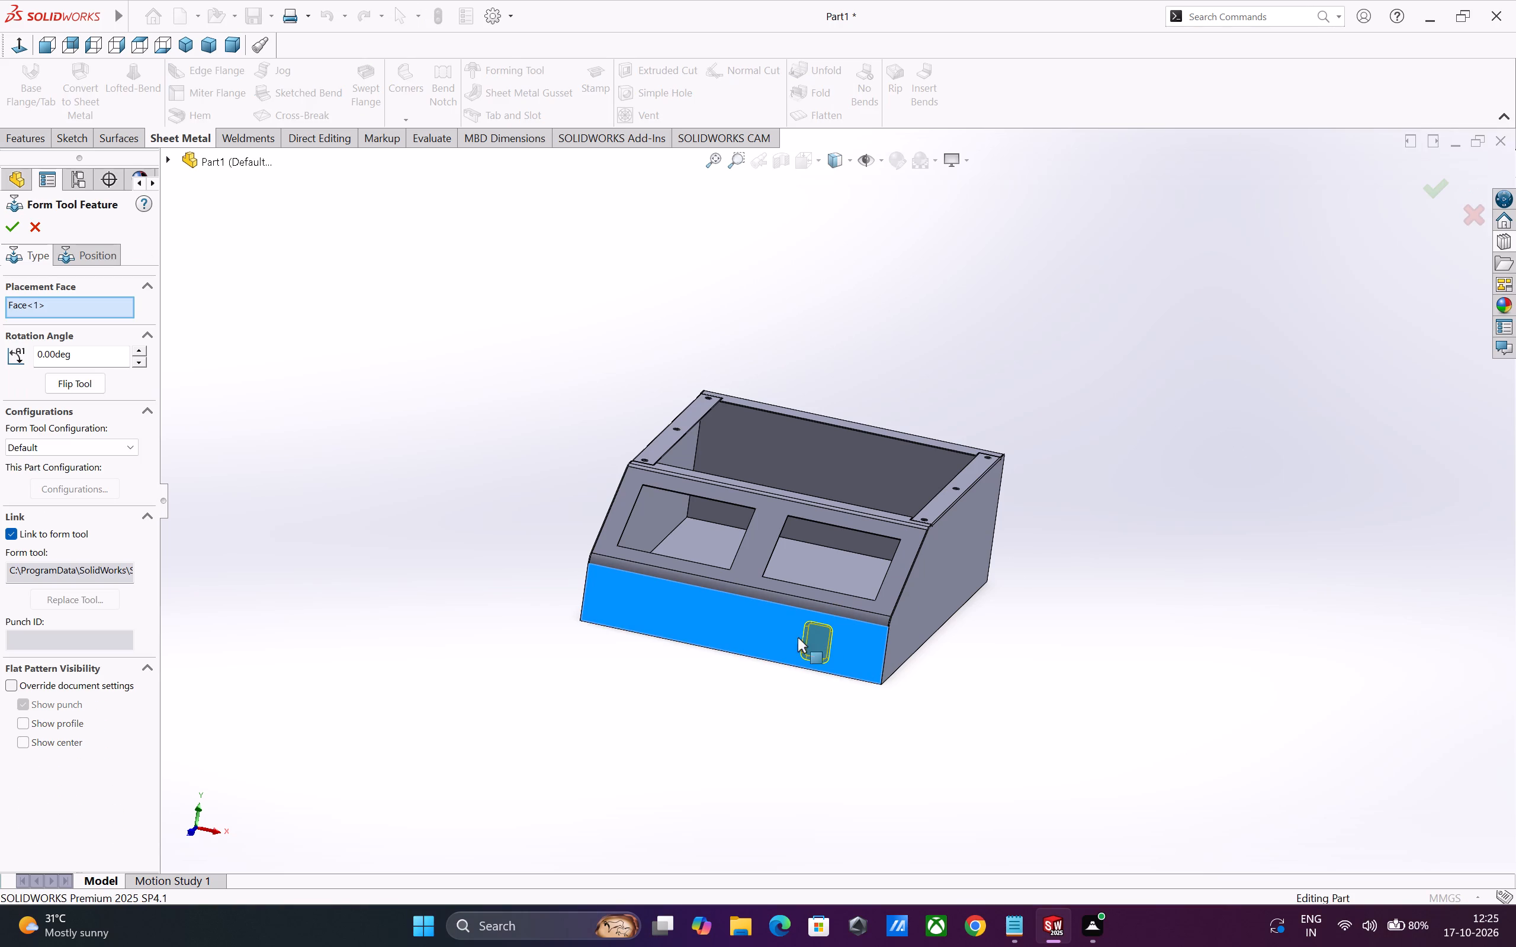
Set the rectangular flange forming tool's rotation angle to 90 degrees.
{"action": "double_click", "coordinate": [81, 356]}
{"action": "type", "text": "90"}
{"action": "key", "text": "Return"}
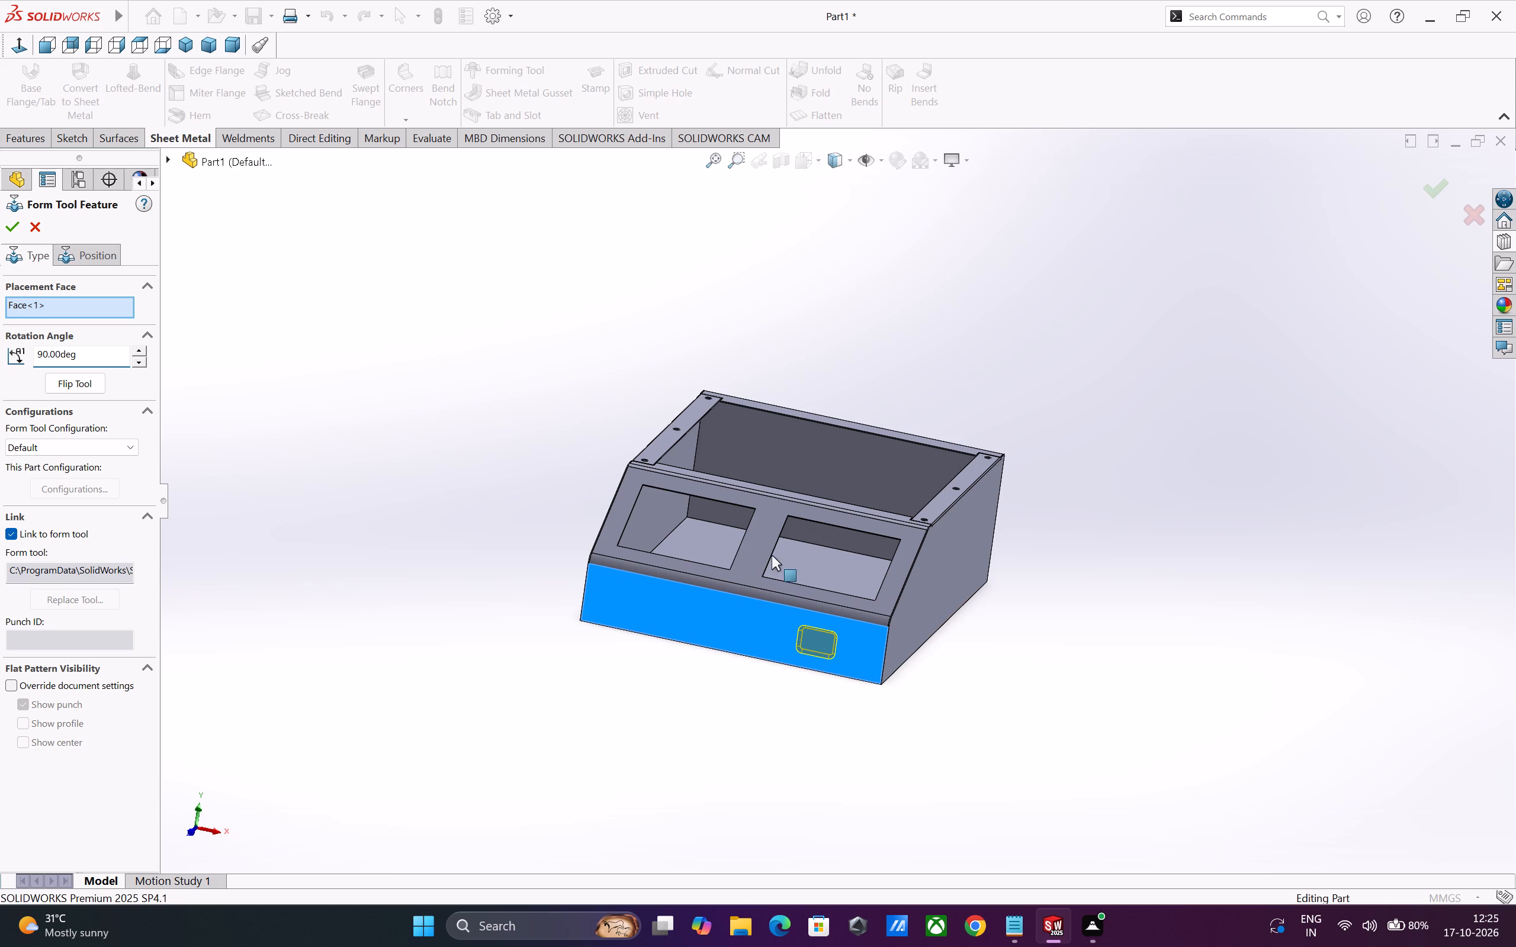
Position the forming tool's centre point 28 mm above the bottom edge of the front face.
{"action": "middle_click_drag", "start_coordinate": [772, 556], "coordinate": [638, 571]}
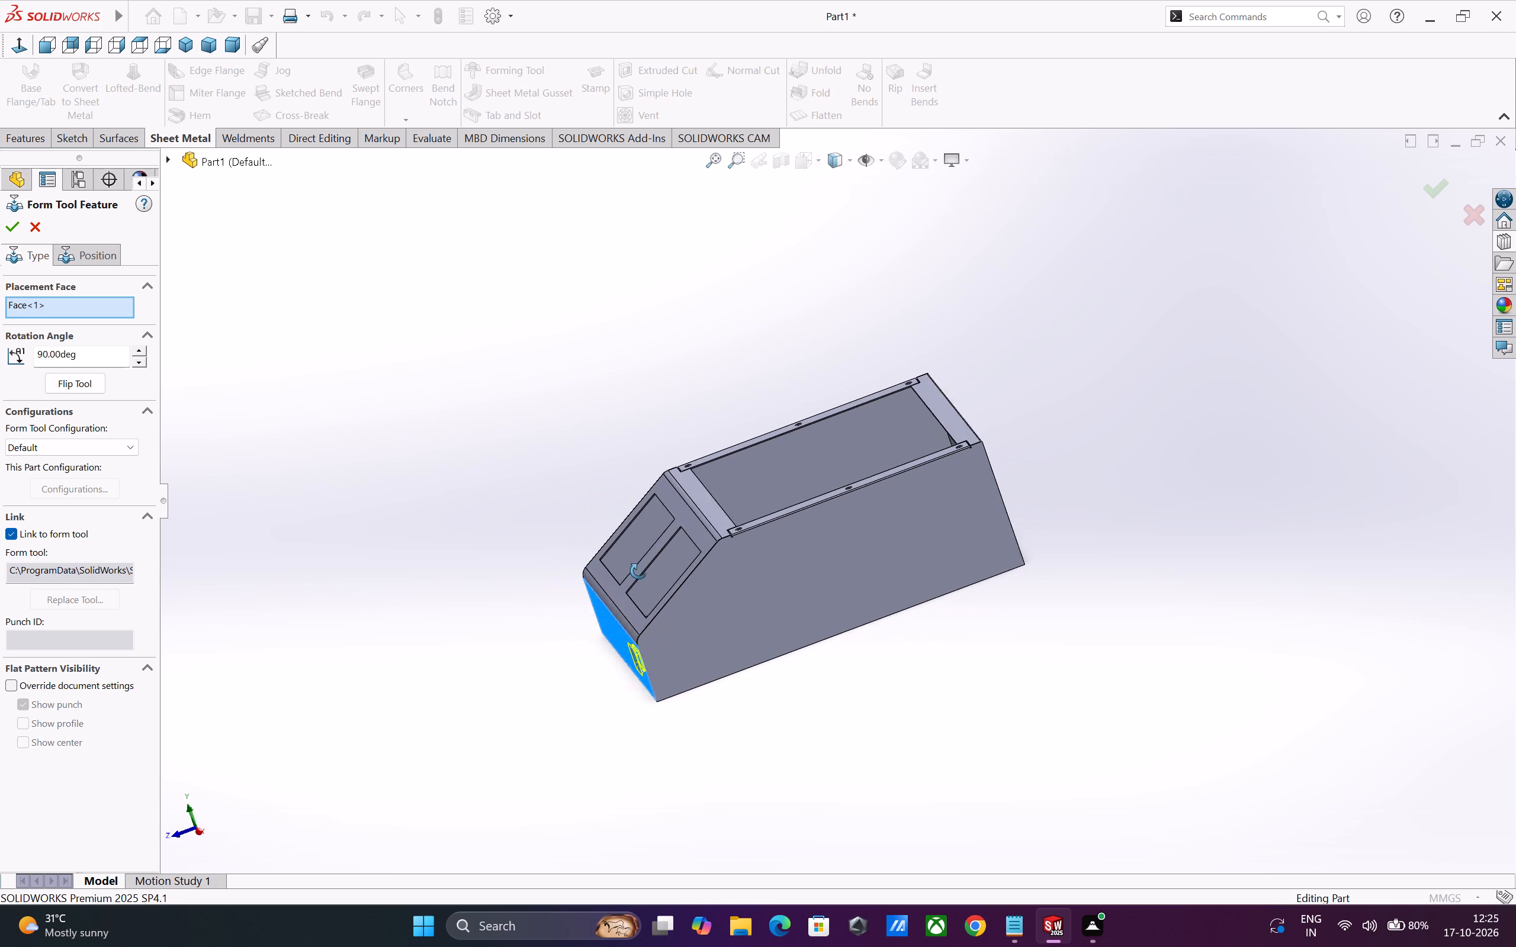
{"action": "middle_click_drag", "start_coordinate": [638, 571], "coordinate": [656, 560]}
{"action": "left_click", "coordinate": [94, 253]}
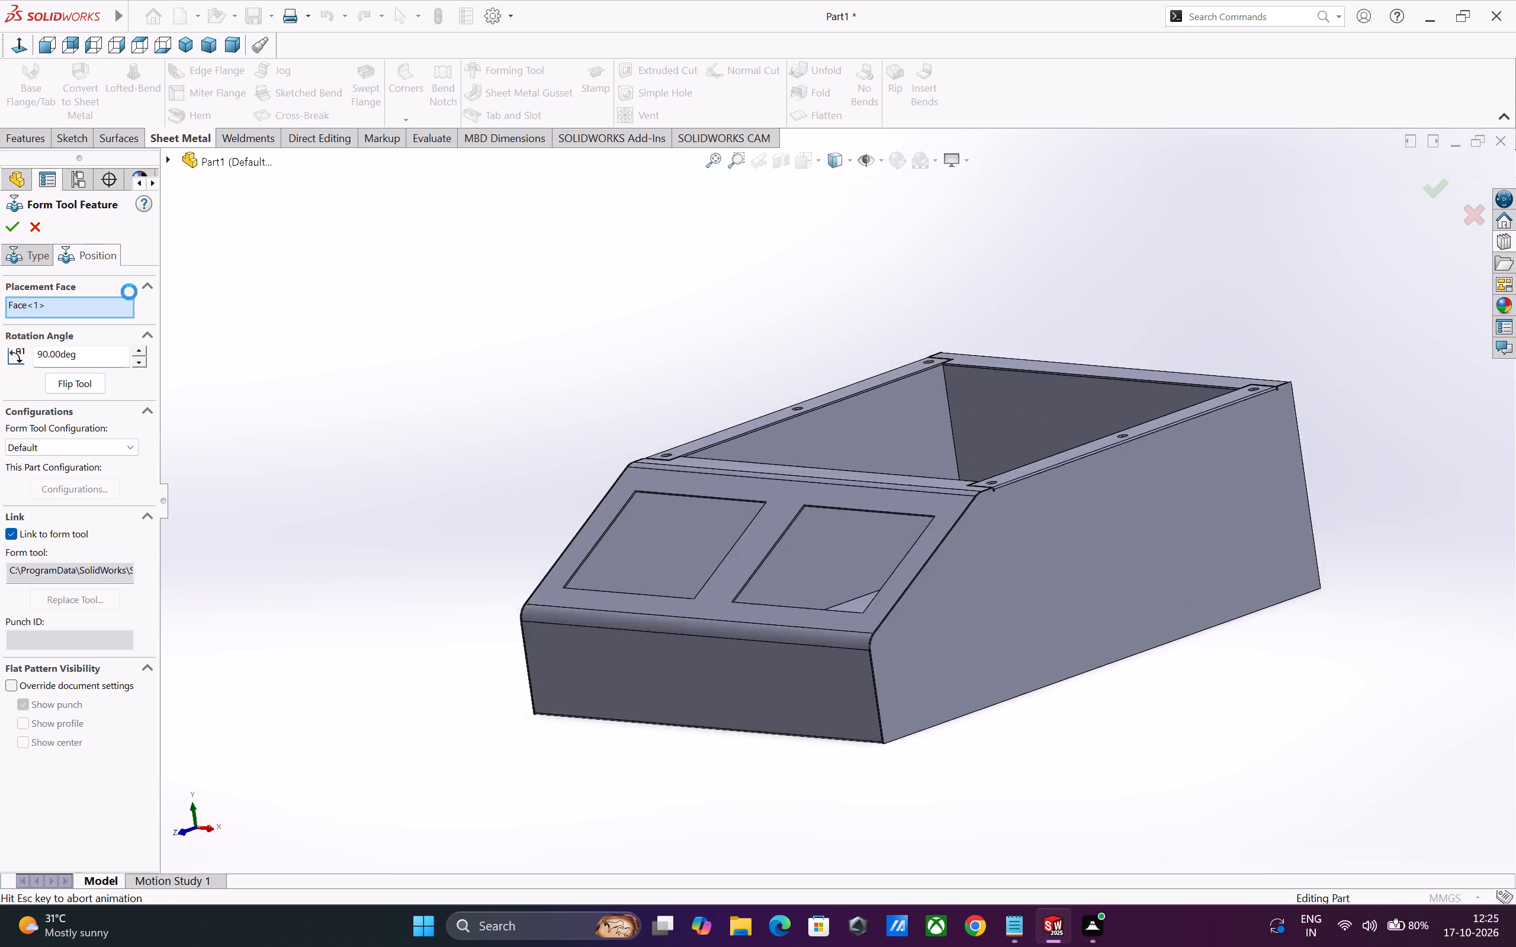
{"action": "left_click", "coordinate": [77, 88]}
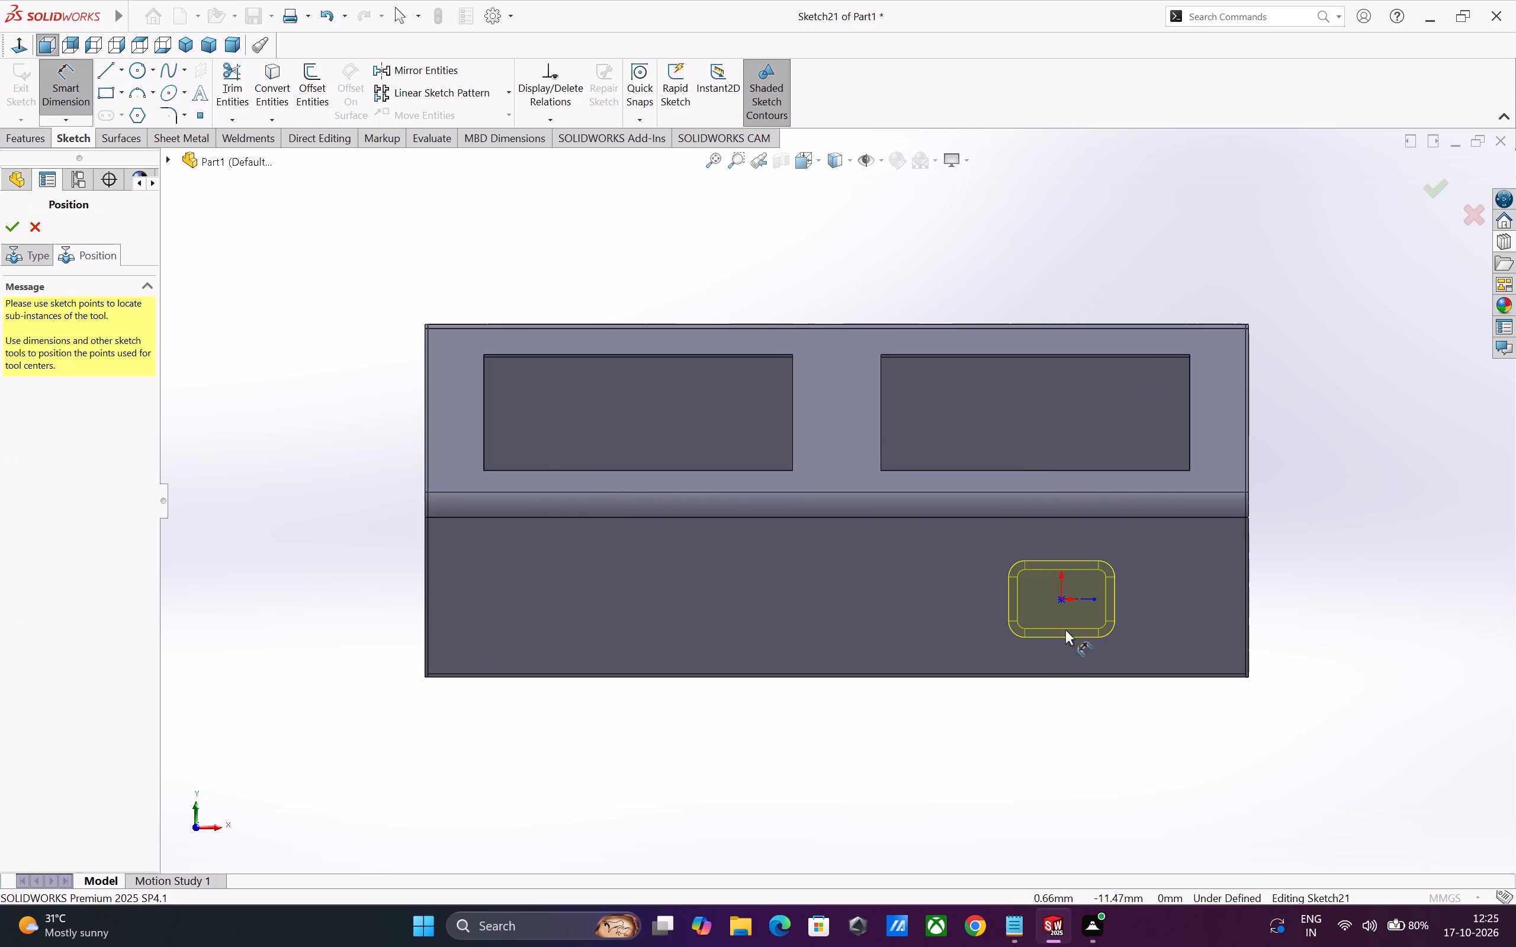
{"action": "scroll", "coordinate": [1068, 623], "scroll_direction": "down", "scroll_amount": 2}
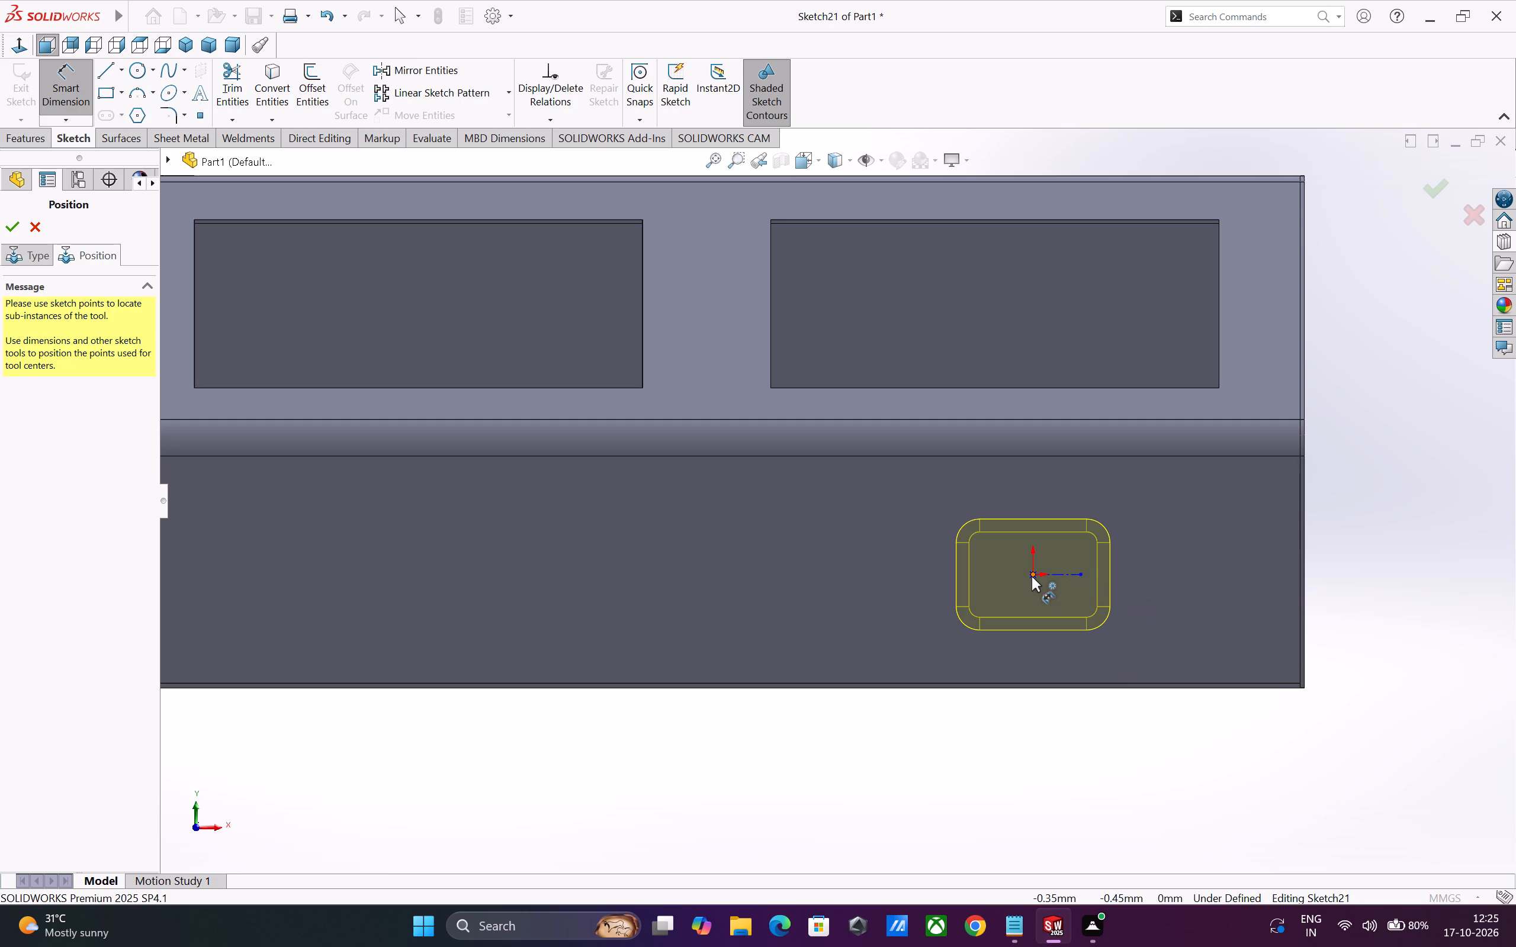
{"action": "left_click", "coordinate": [1031, 576]}
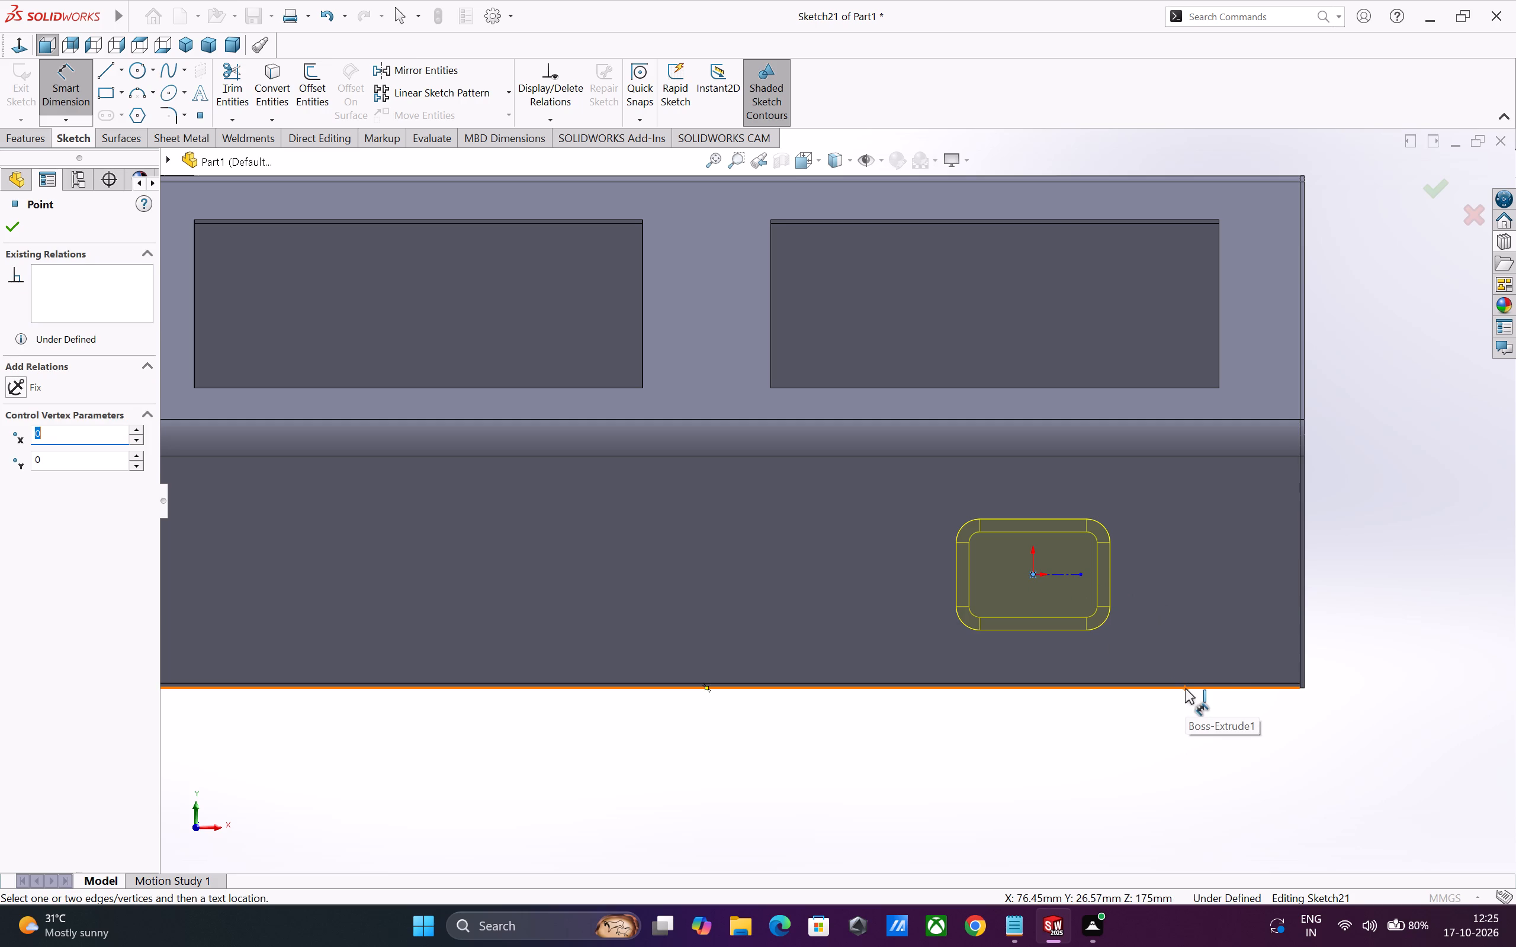
{"action": "left_click", "coordinate": [1185, 688]}
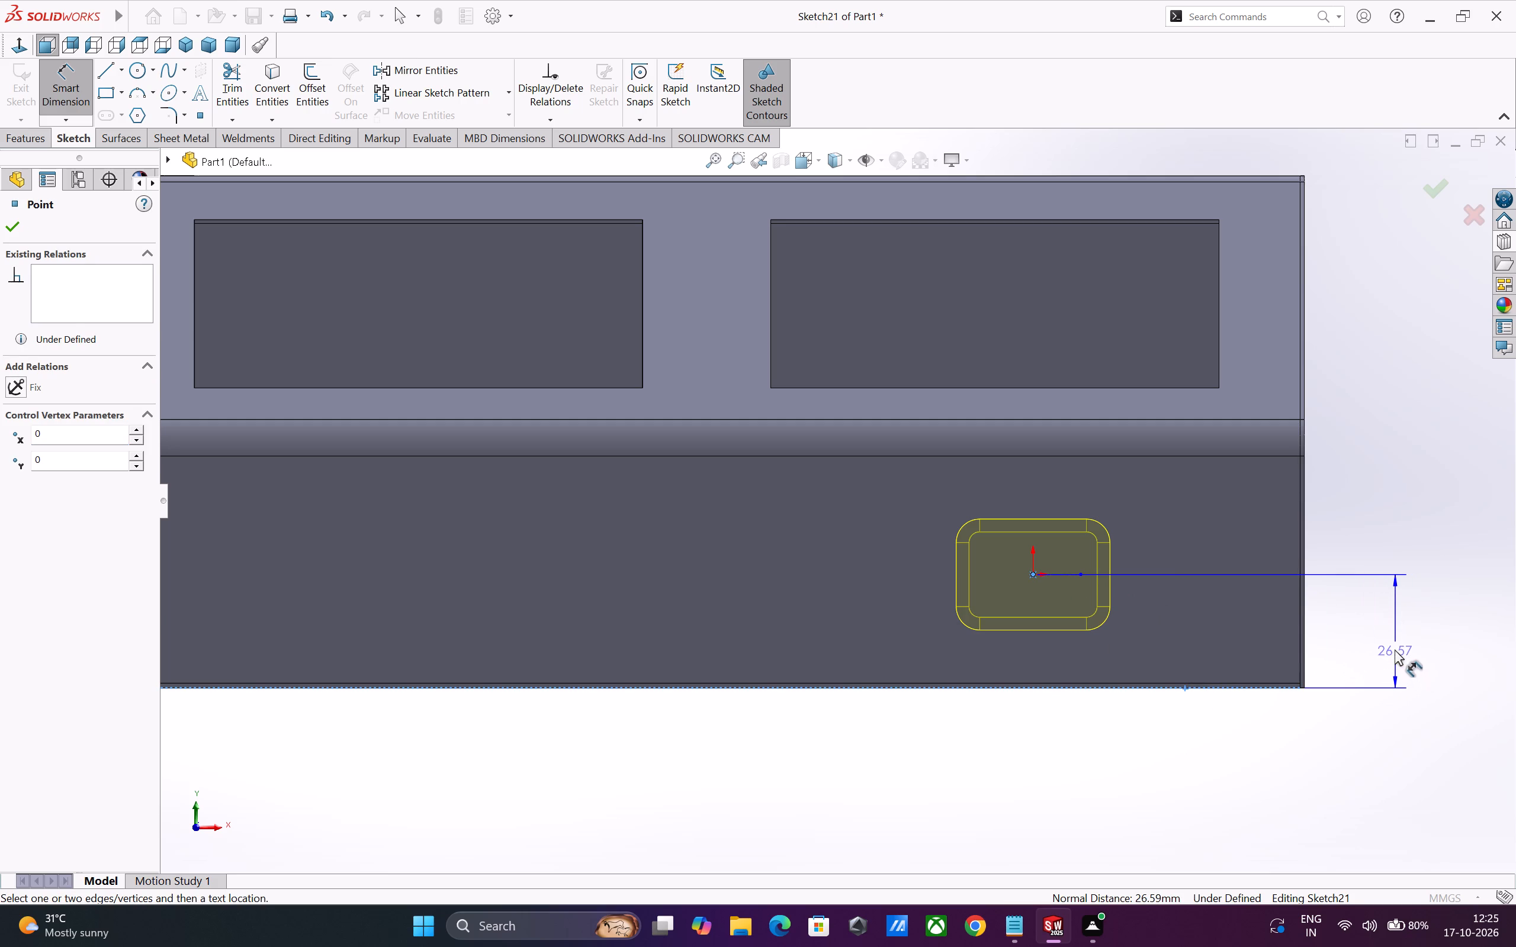
{"action": "left_click", "coordinate": [1395, 649]}
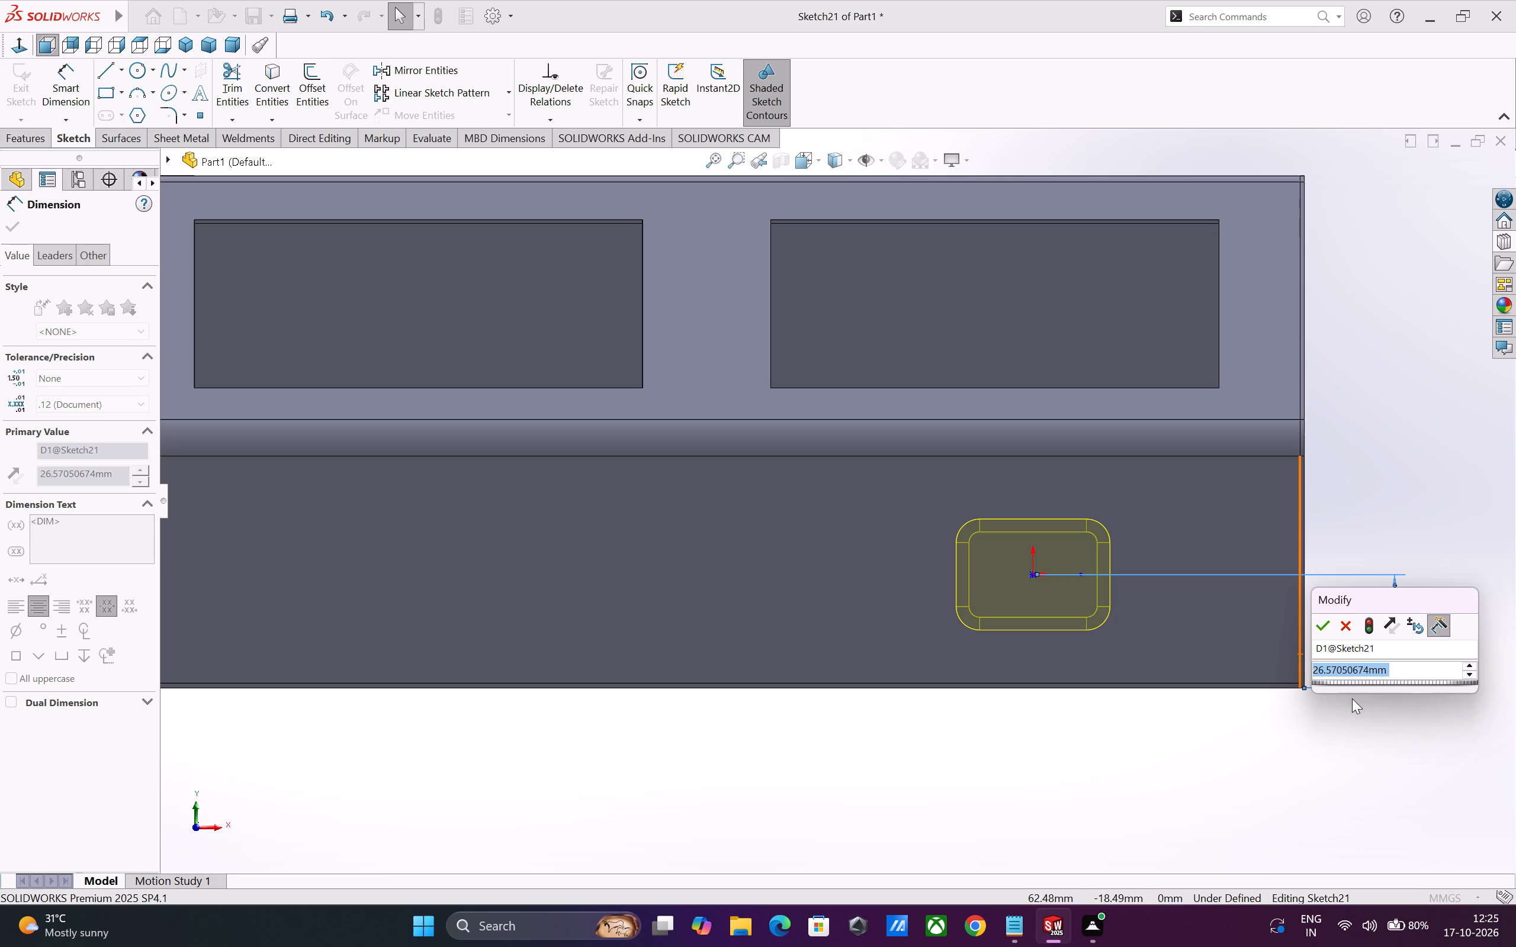
{"action": "type", "text": "28"}
{"action": "key", "text": "Return"}
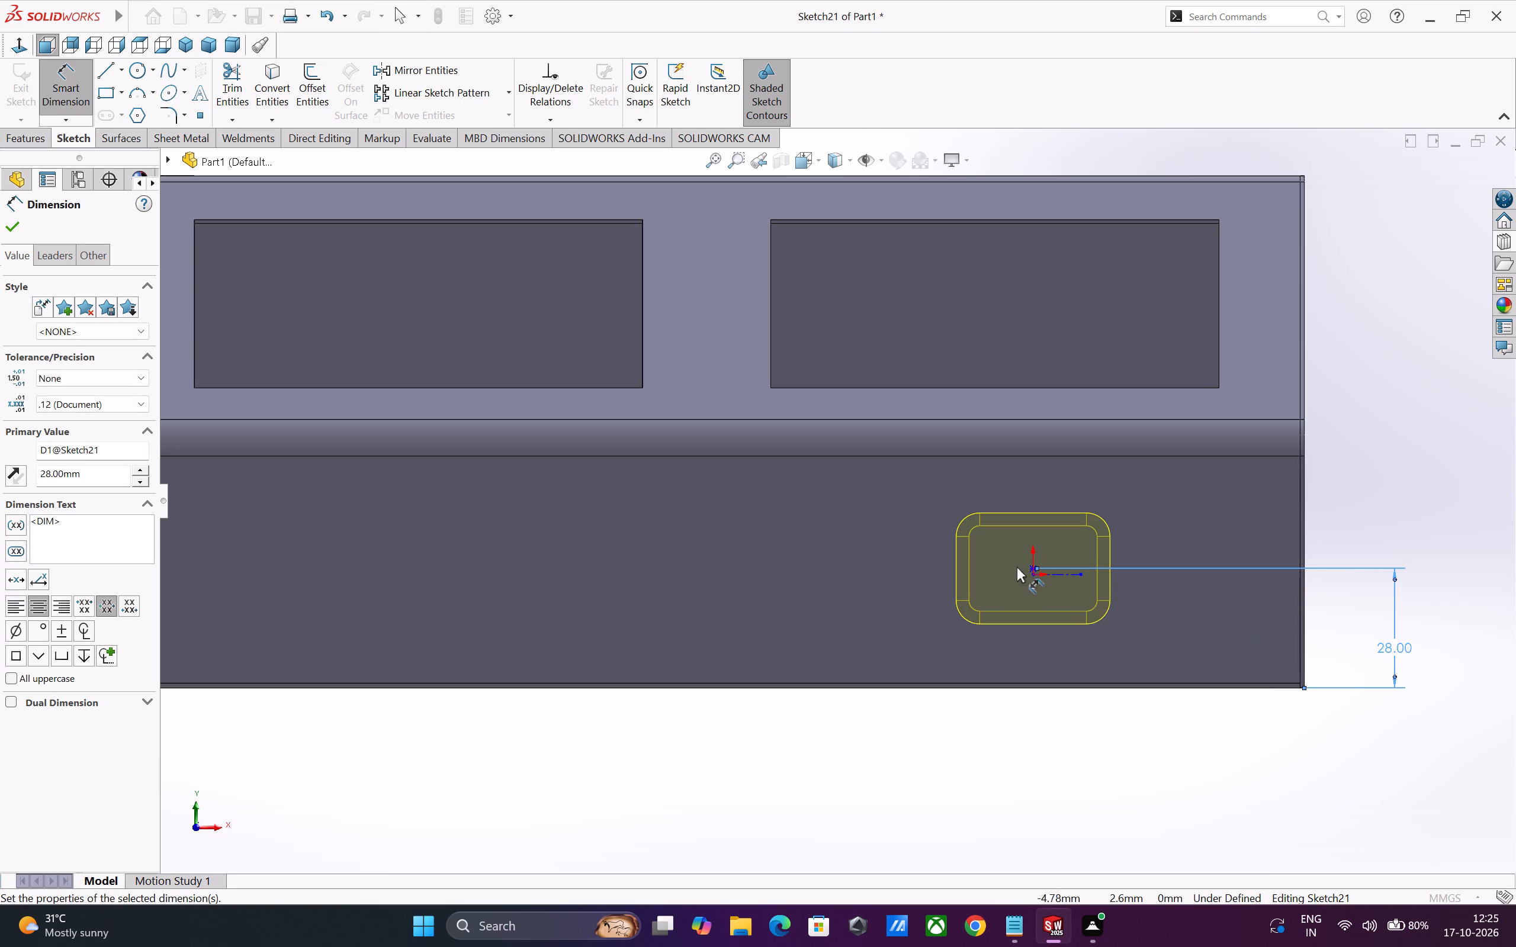
Position the rectangular flange form's centre point 70 mm from the front face's right side edge and complete the form.
{"action": "left_click", "coordinate": [1033, 574]}
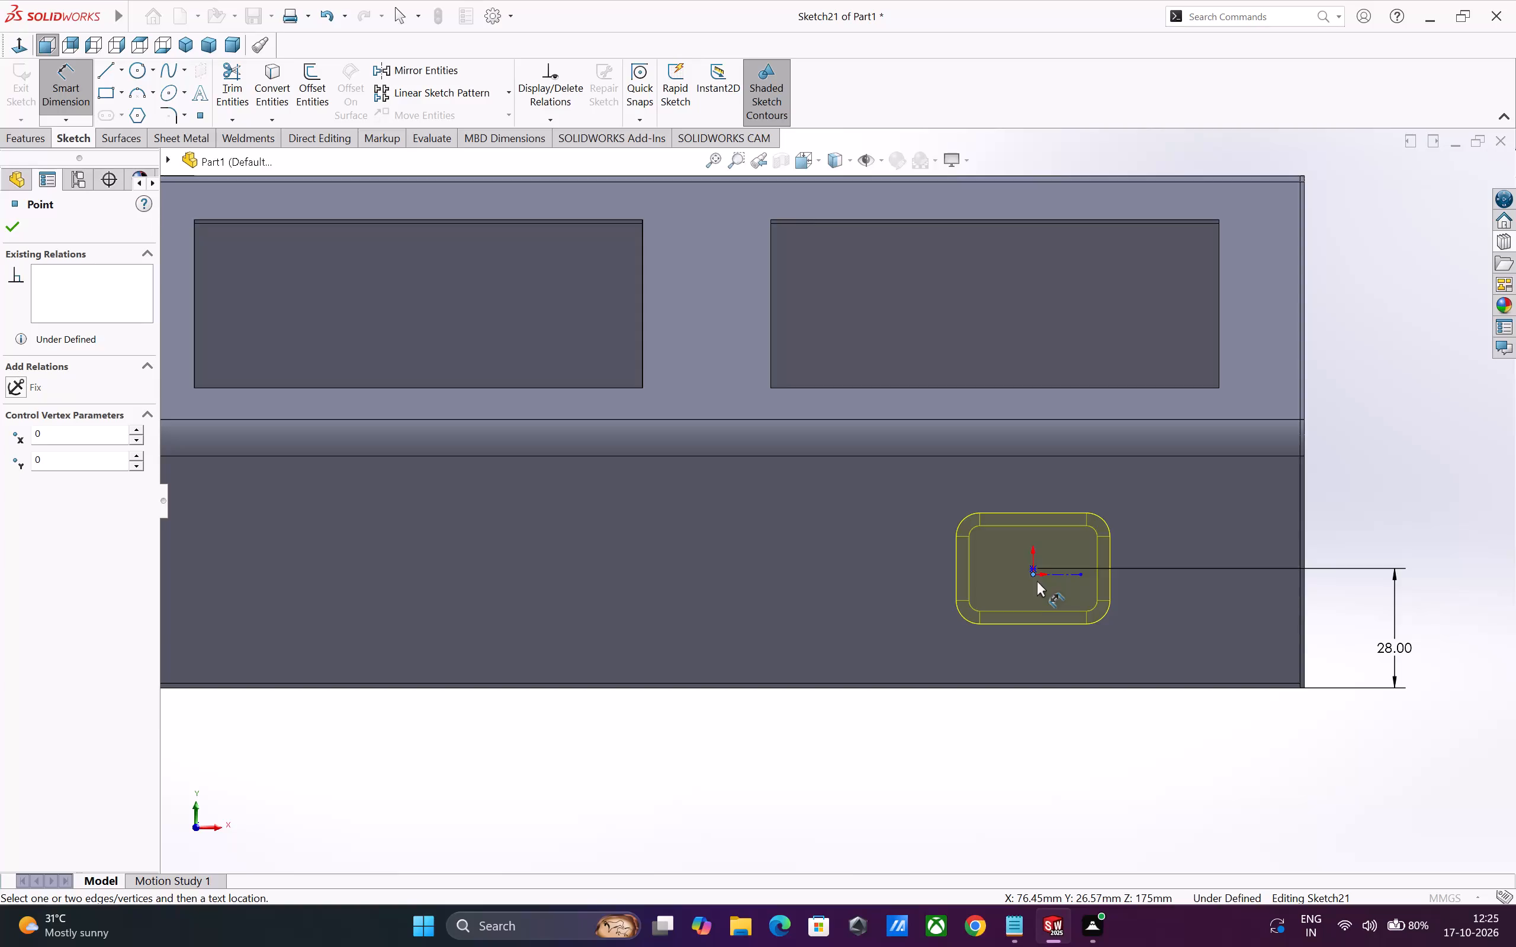
{"action": "scroll", "coordinate": [1037, 579], "scroll_direction": "down", "scroll_amount": 2}
{"action": "key", "text": "Escape"}
{"action": "scroll", "coordinate": [1020, 566], "scroll_direction": "down", "scroll_amount": 3}
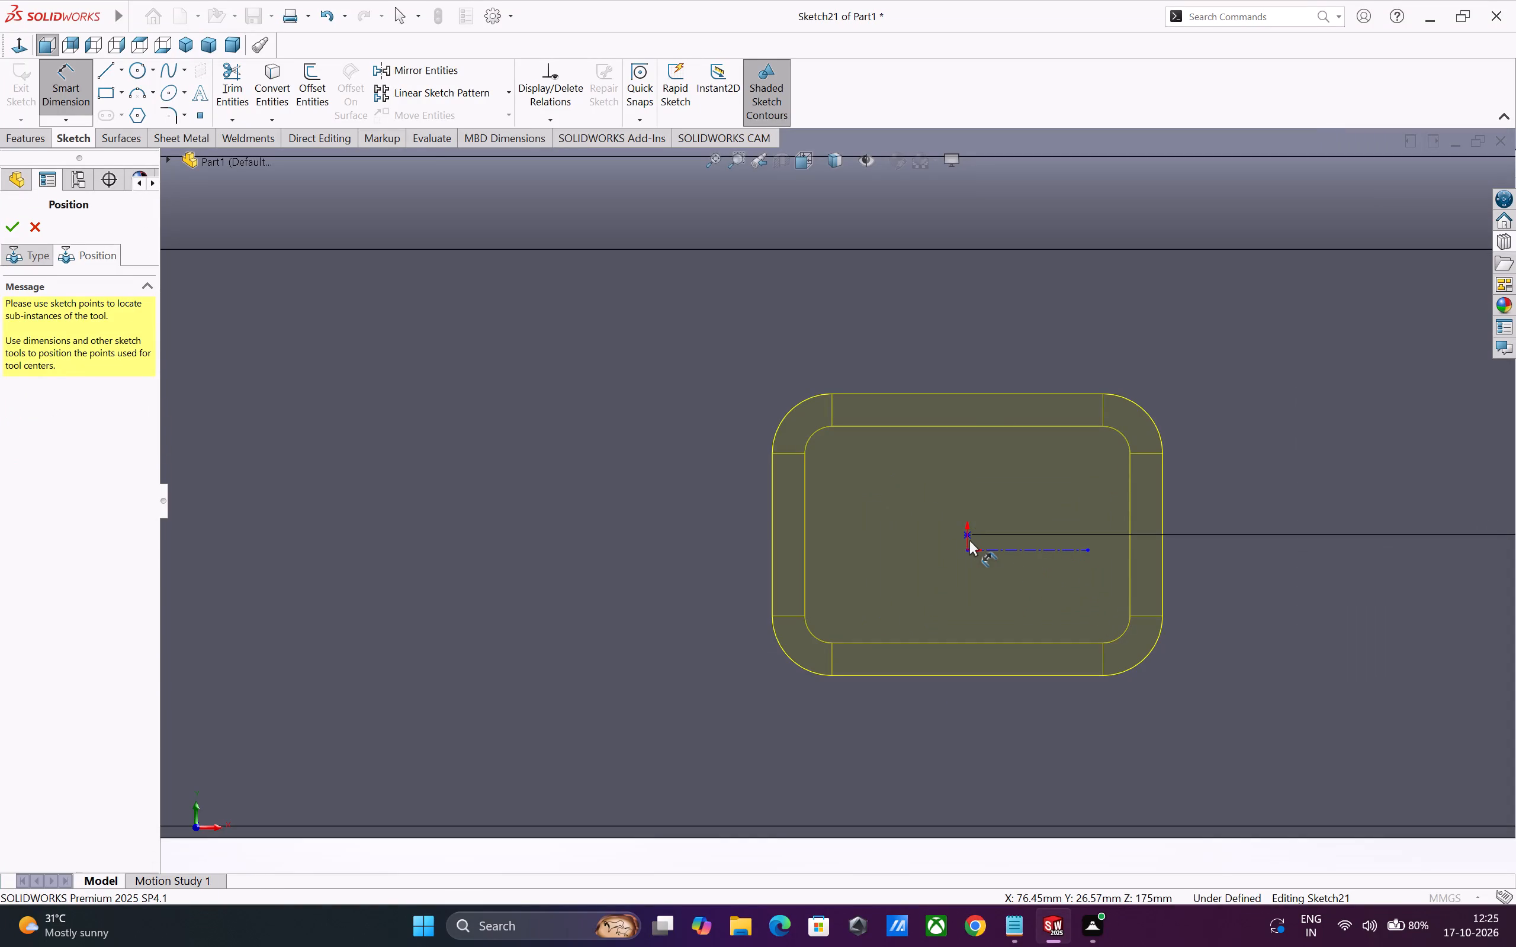
{"action": "left_click", "coordinate": [966, 535]}
{"action": "scroll", "coordinate": [998, 601], "scroll_direction": "up", "scroll_amount": 2}
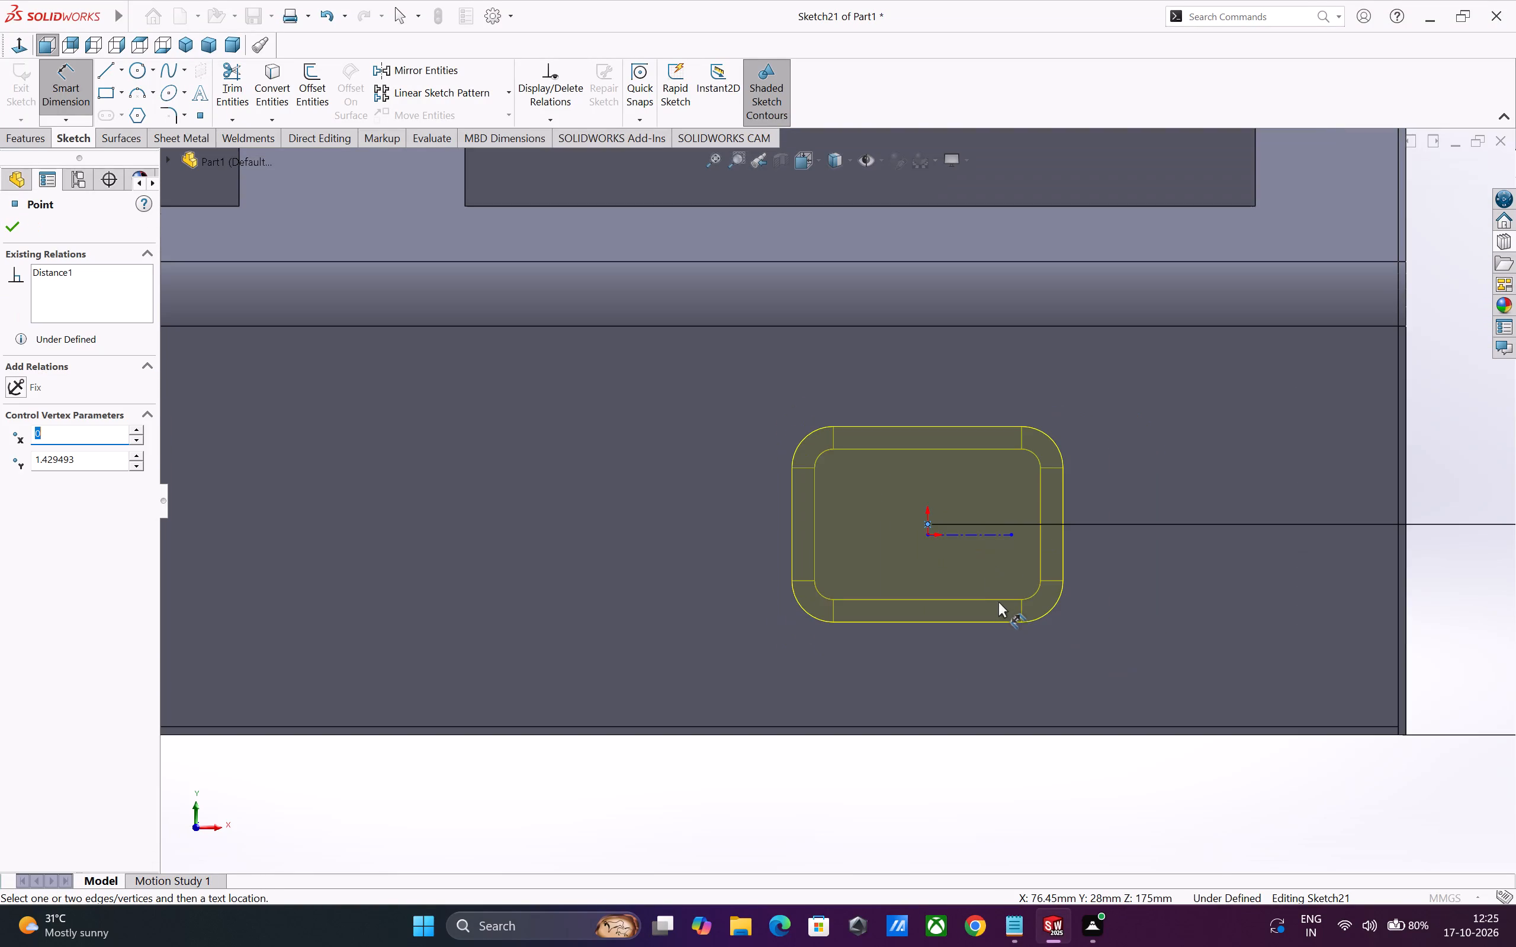
{"action": "scroll", "coordinate": [1004, 645], "scroll_direction": "up", "scroll_amount": 2}
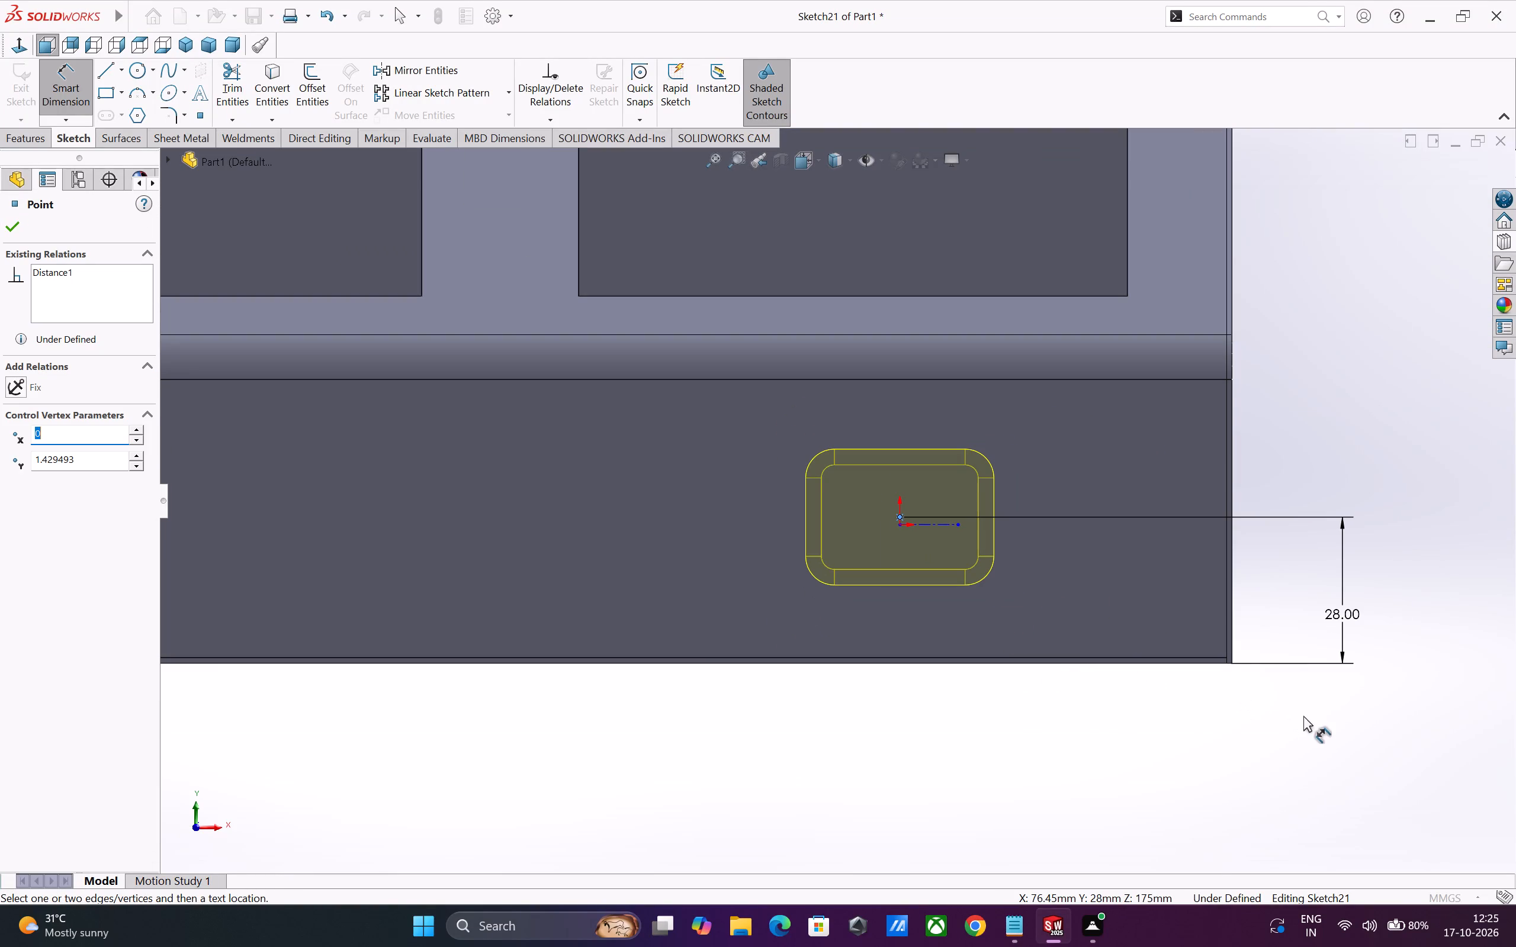
{"action": "left_click", "coordinate": [1232, 601]}
{"action": "left_click", "coordinate": [1049, 719]}
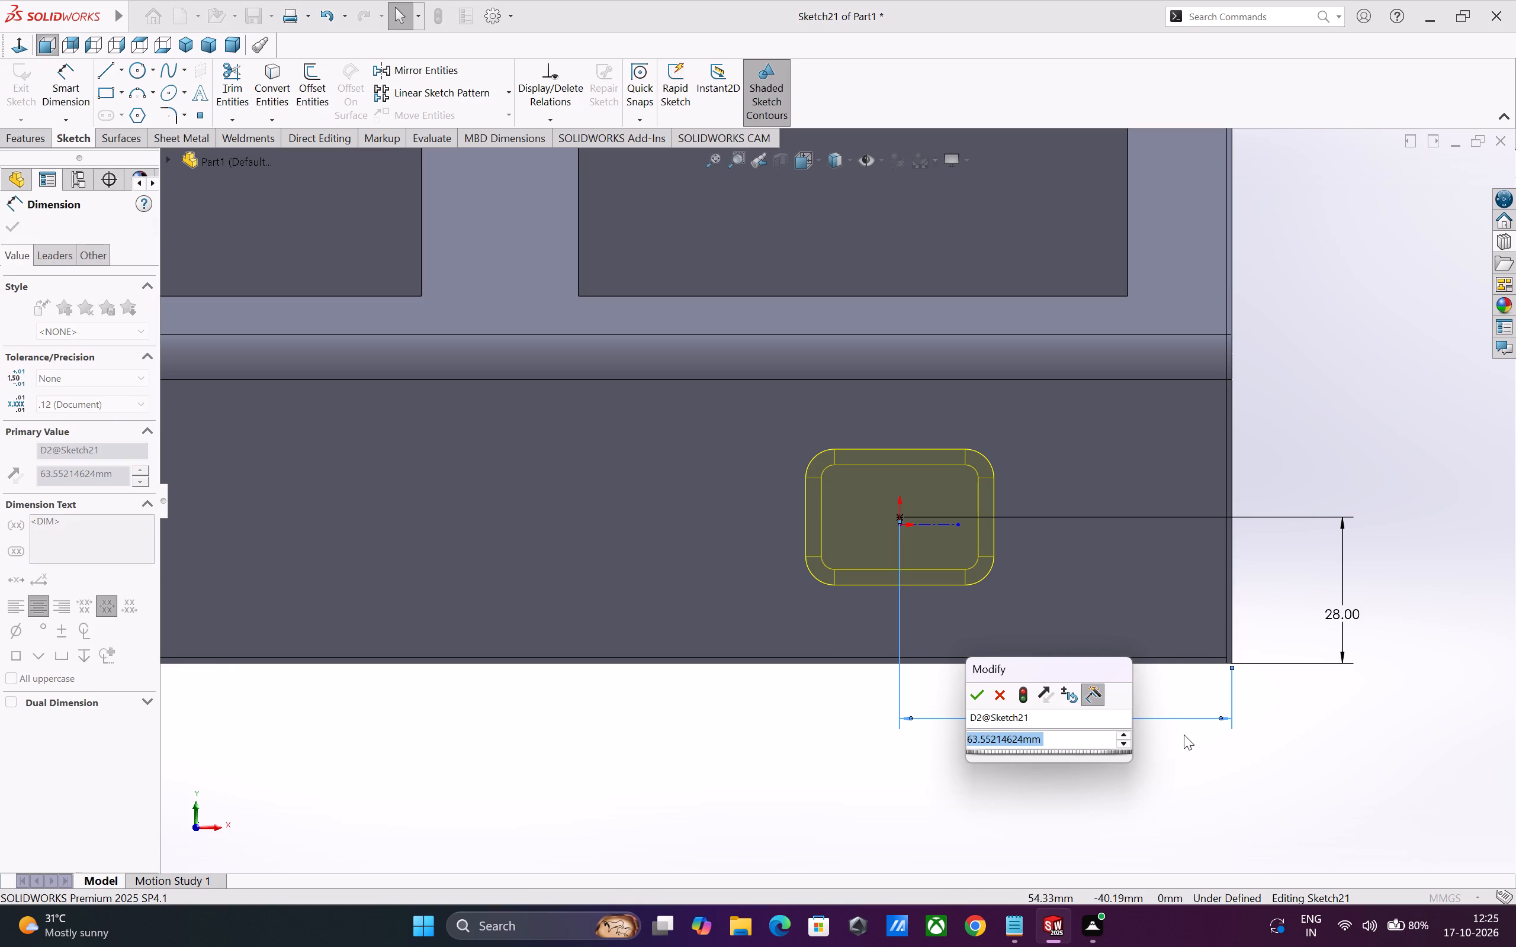
{"action": "type", "text": "70"}
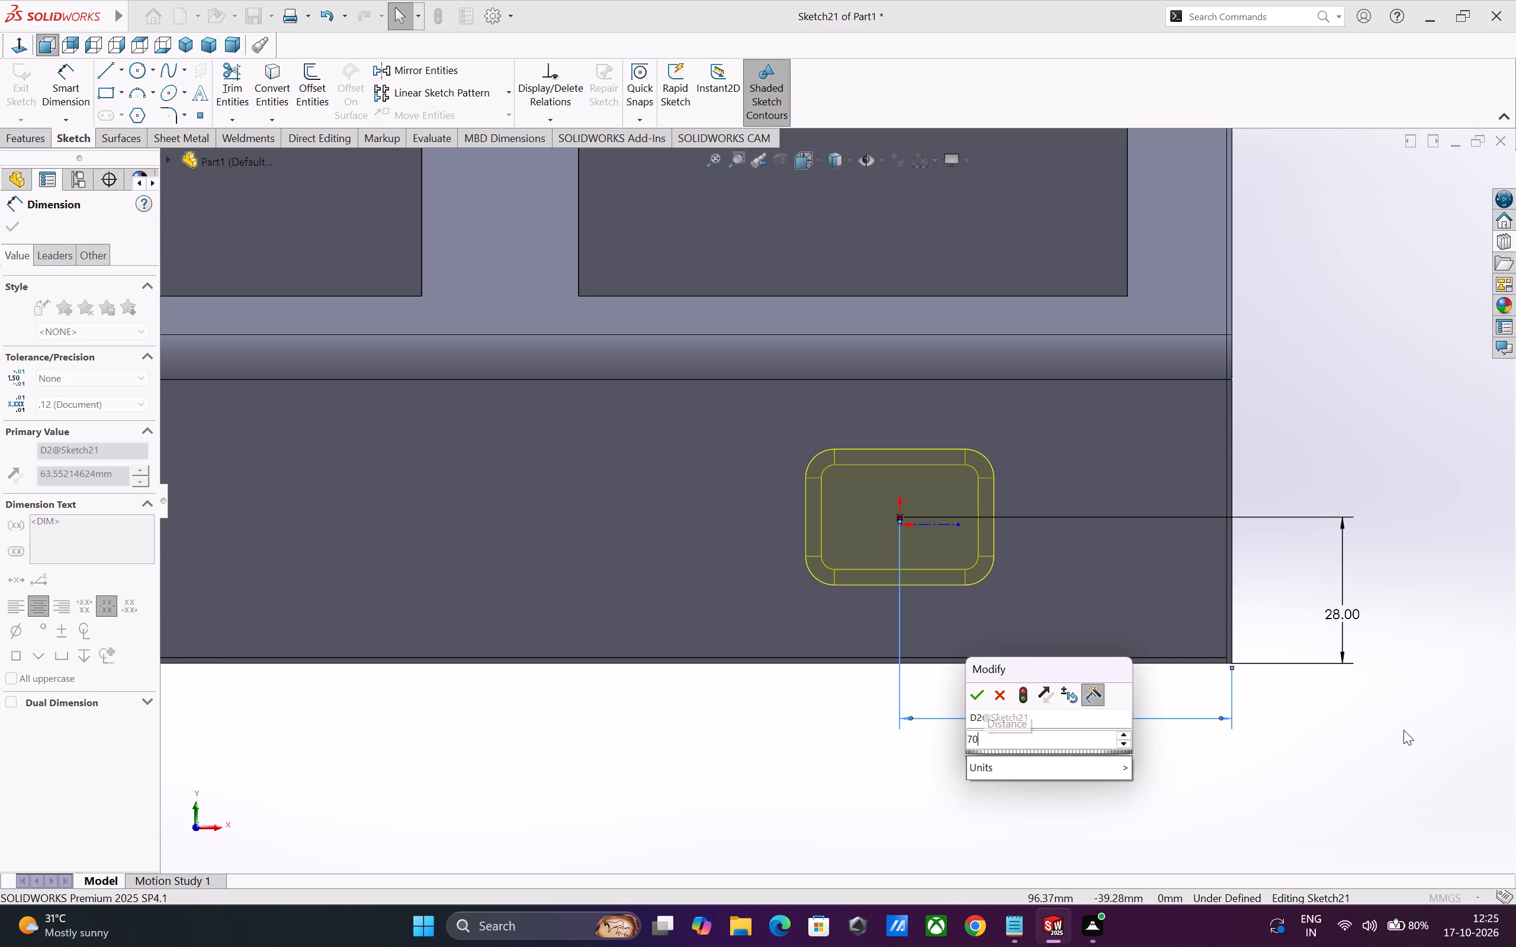
{"action": "key", "text": "Return"}
{"action": "scroll", "coordinate": [1094, 685], "scroll_direction": "up", "scroll_amount": 2}
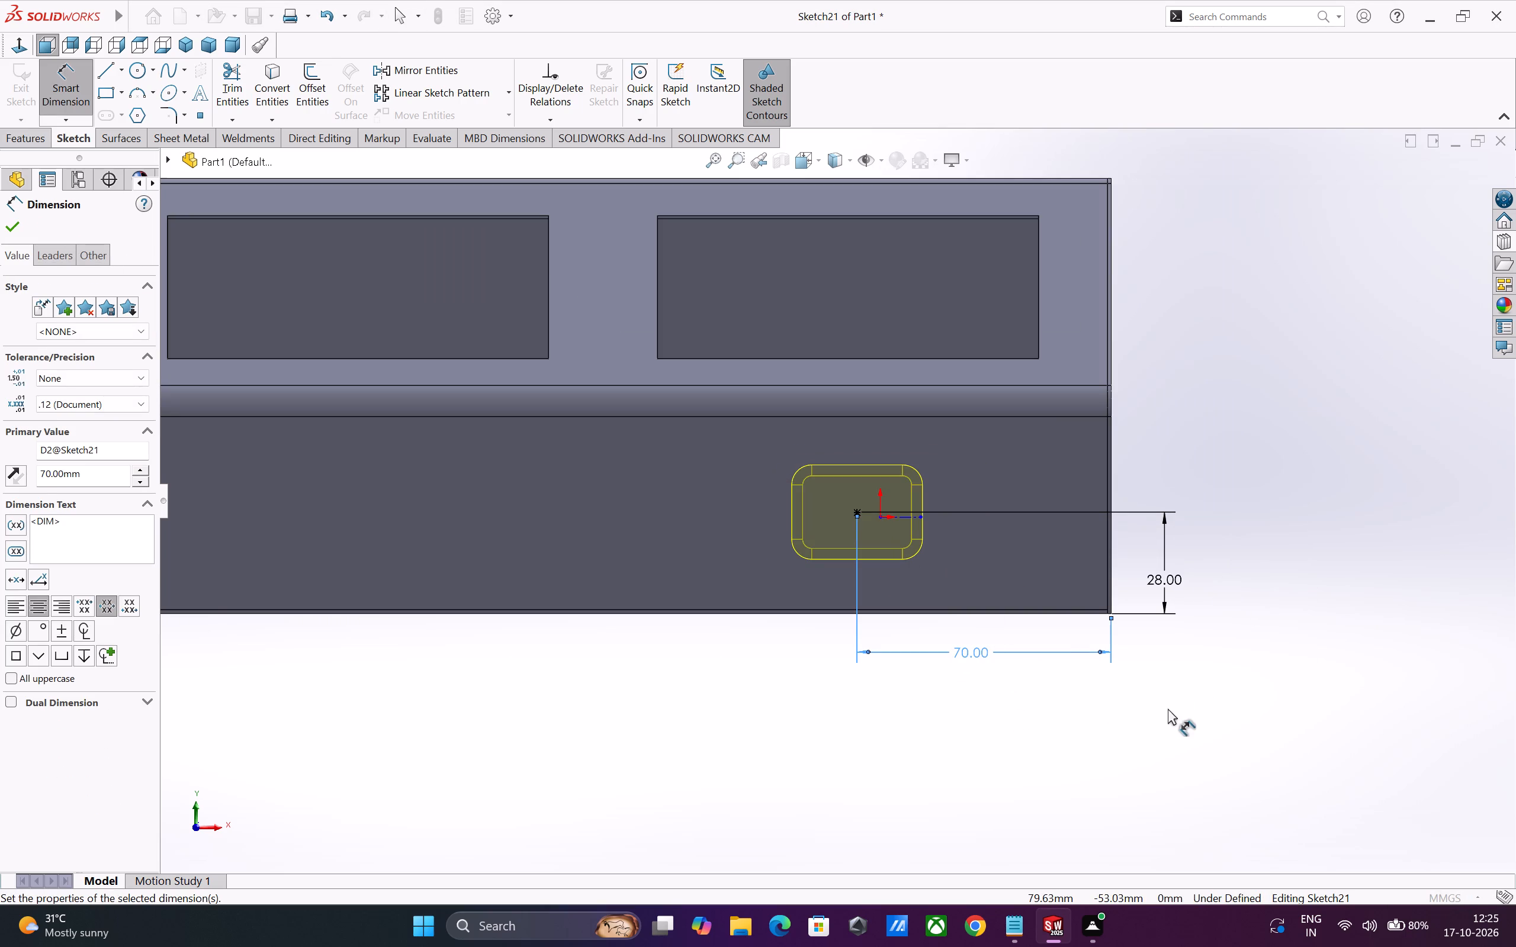
{"action": "scroll", "coordinate": [1122, 723], "scroll_direction": "up", "scroll_amount": 2}
{"action": "key", "text": "Escape"}
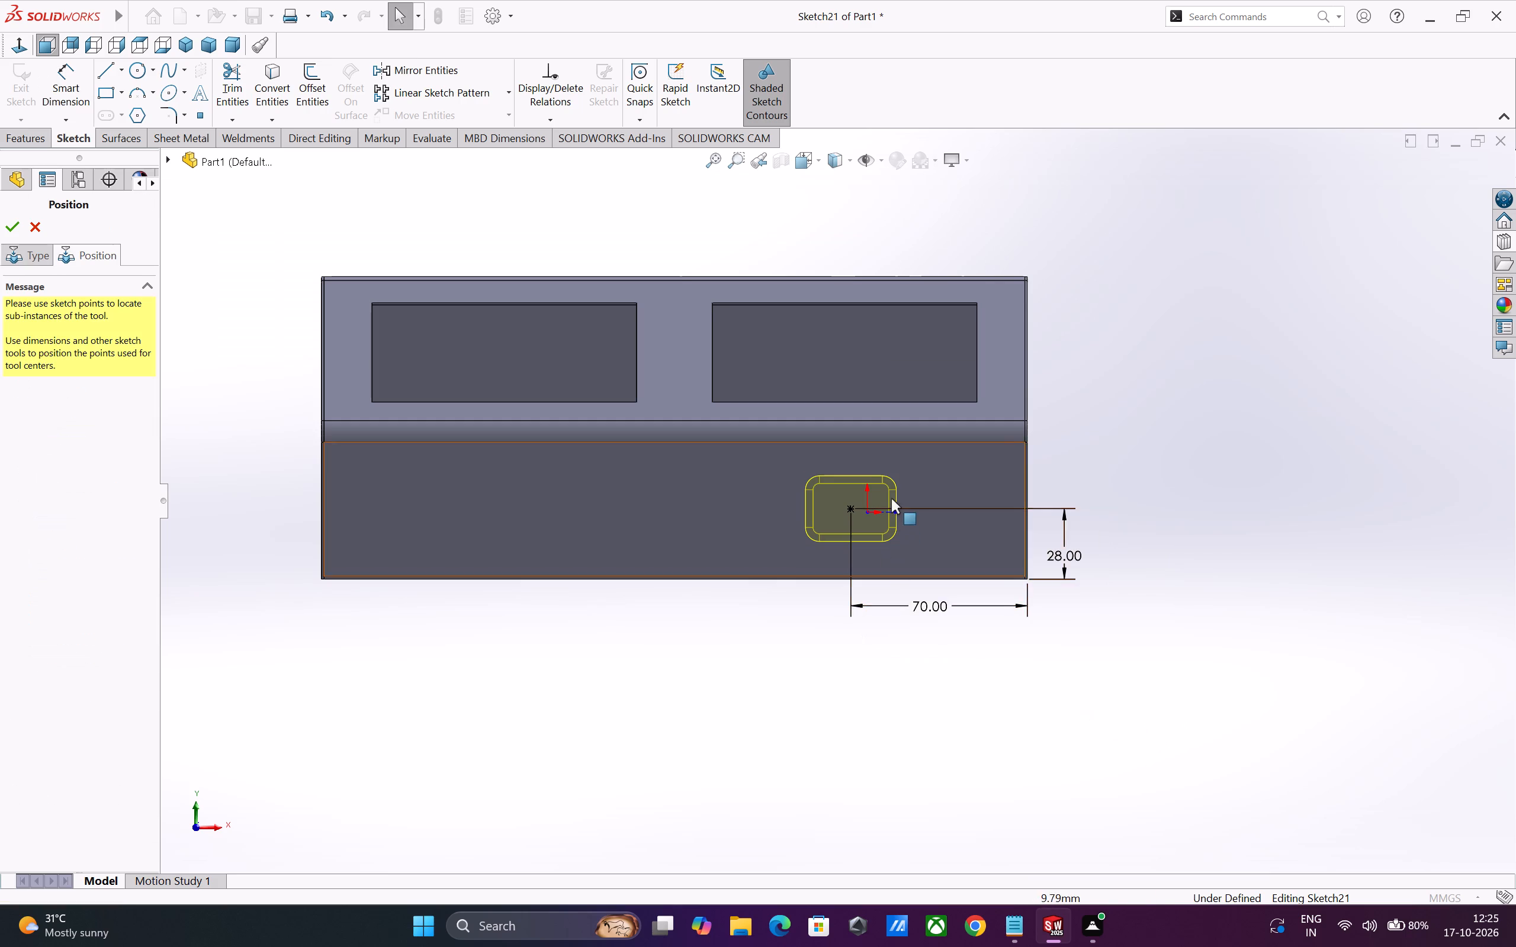
{"action": "scroll", "coordinate": [889, 498], "scroll_direction": "down", "scroll_amount": 2}
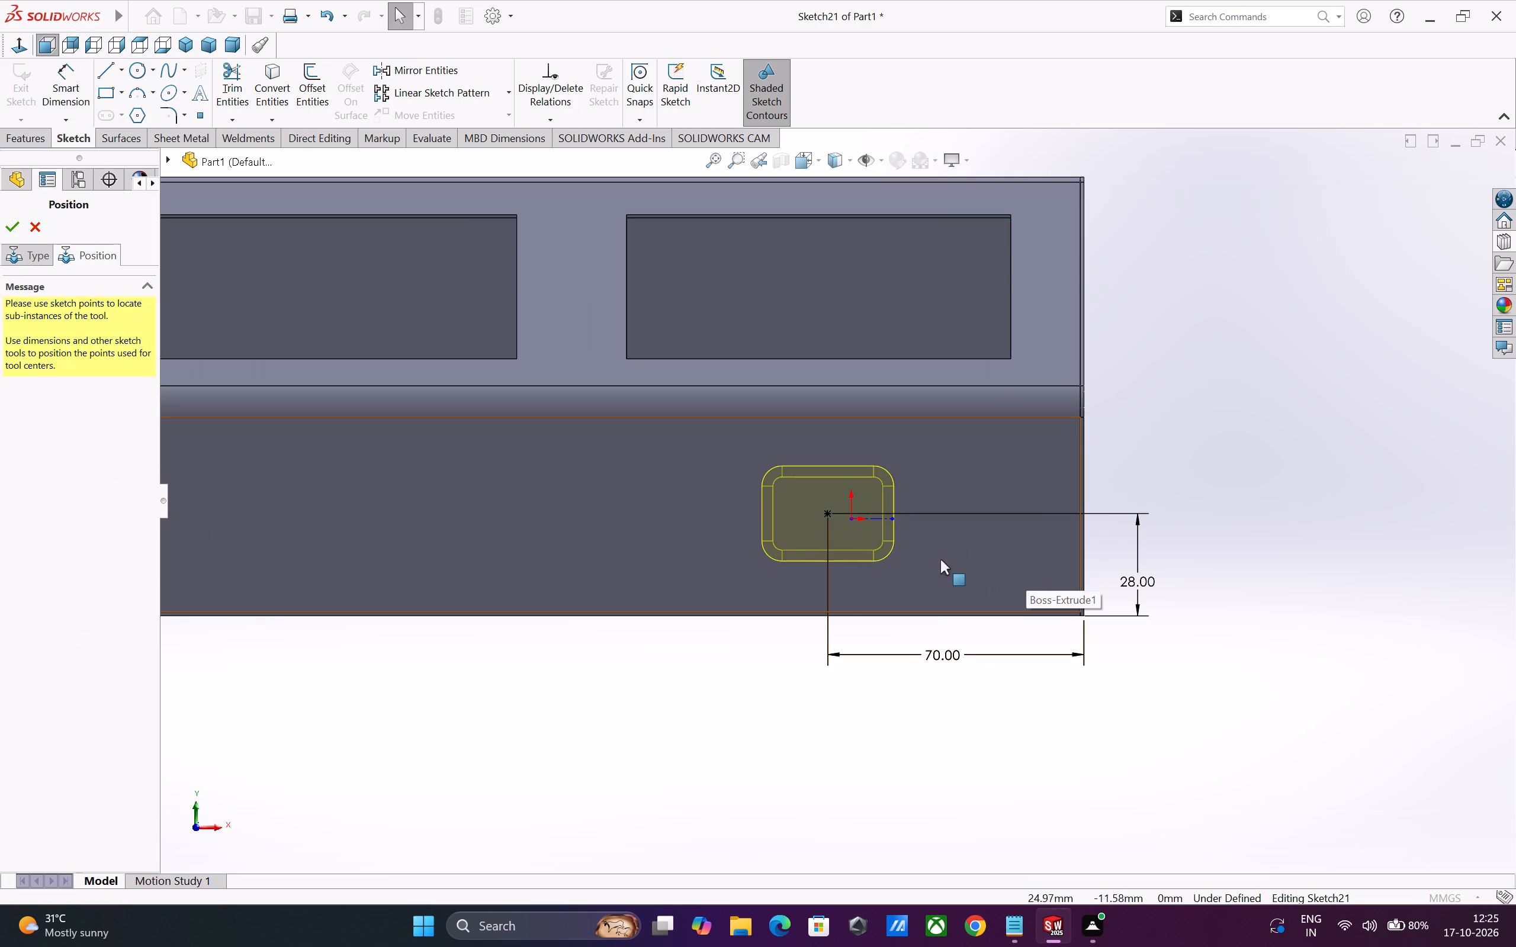
{"action": "middle_click_drag", "start_coordinate": [941, 557], "coordinate": [921, 564]}
{"action": "scroll", "coordinate": [868, 584], "scroll_direction": "up", "scroll_amount": 3}
{"action": "middle_click_drag", "start_coordinate": [868, 584], "coordinate": [868, 584]}
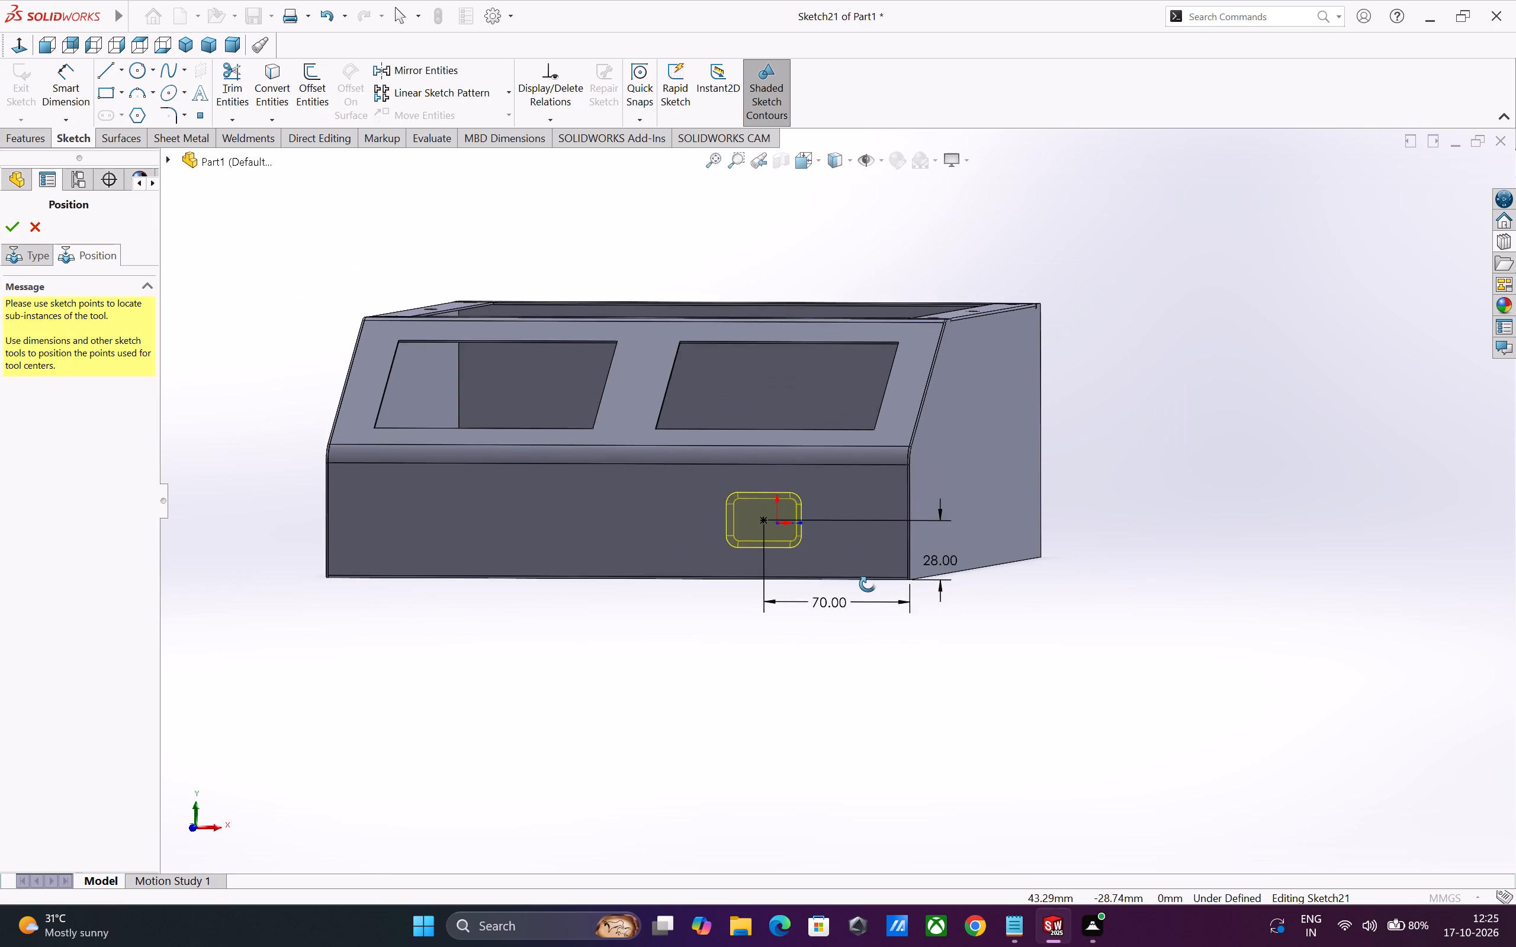
{"action": "middle_click_drag", "start_coordinate": [868, 584], "coordinate": [857, 589]}
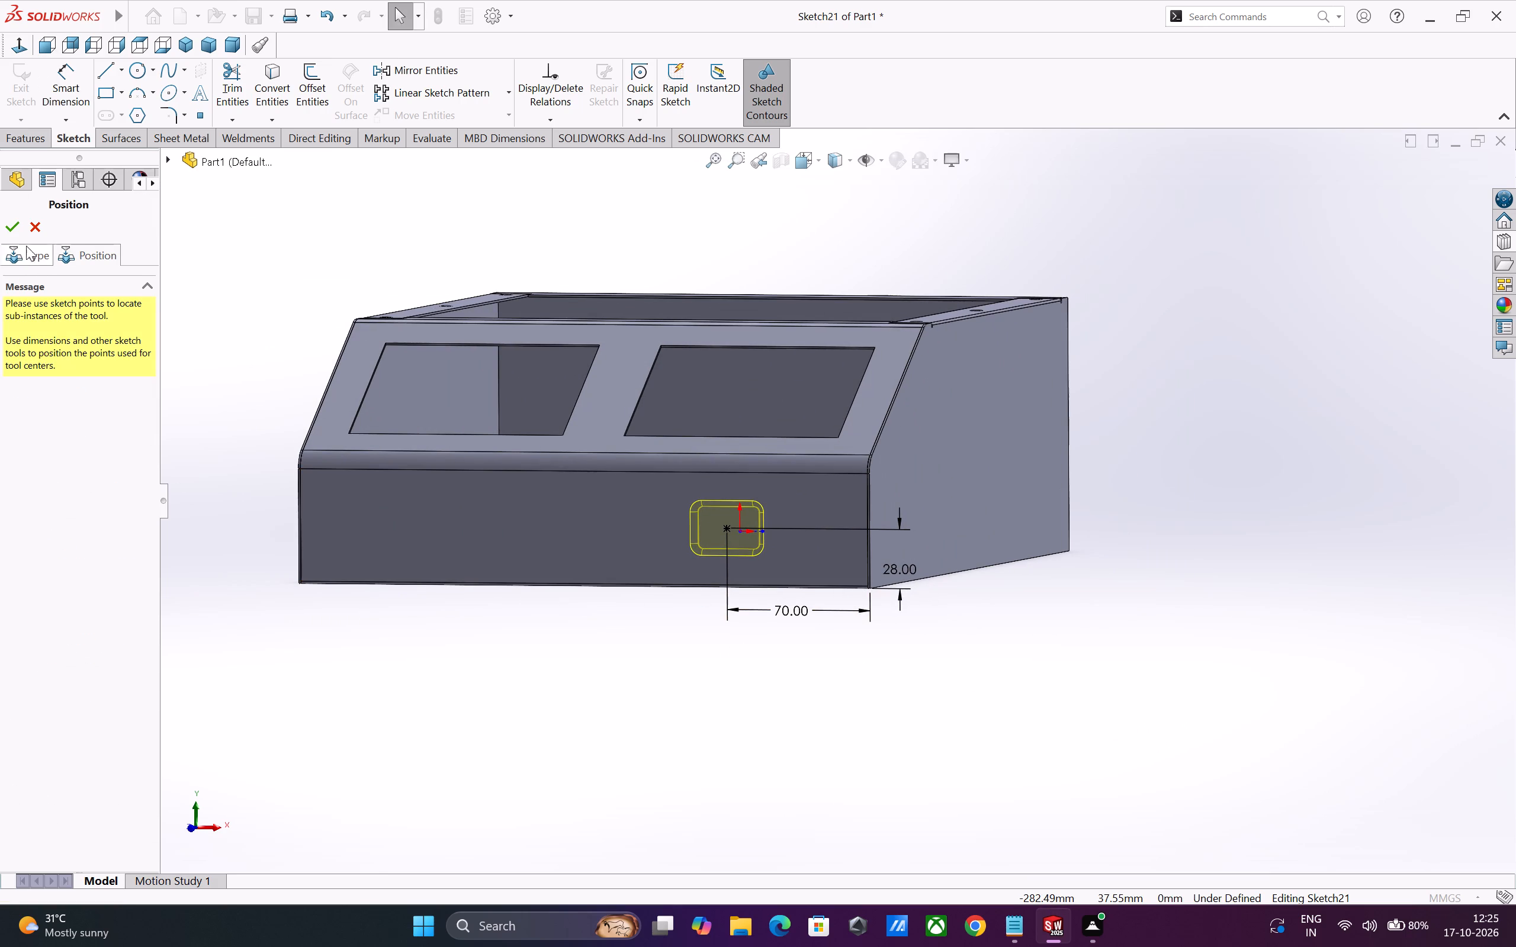
{"action": "left_click", "coordinate": [15, 231]}
{"action": "left_click", "coordinate": [567, 691]}
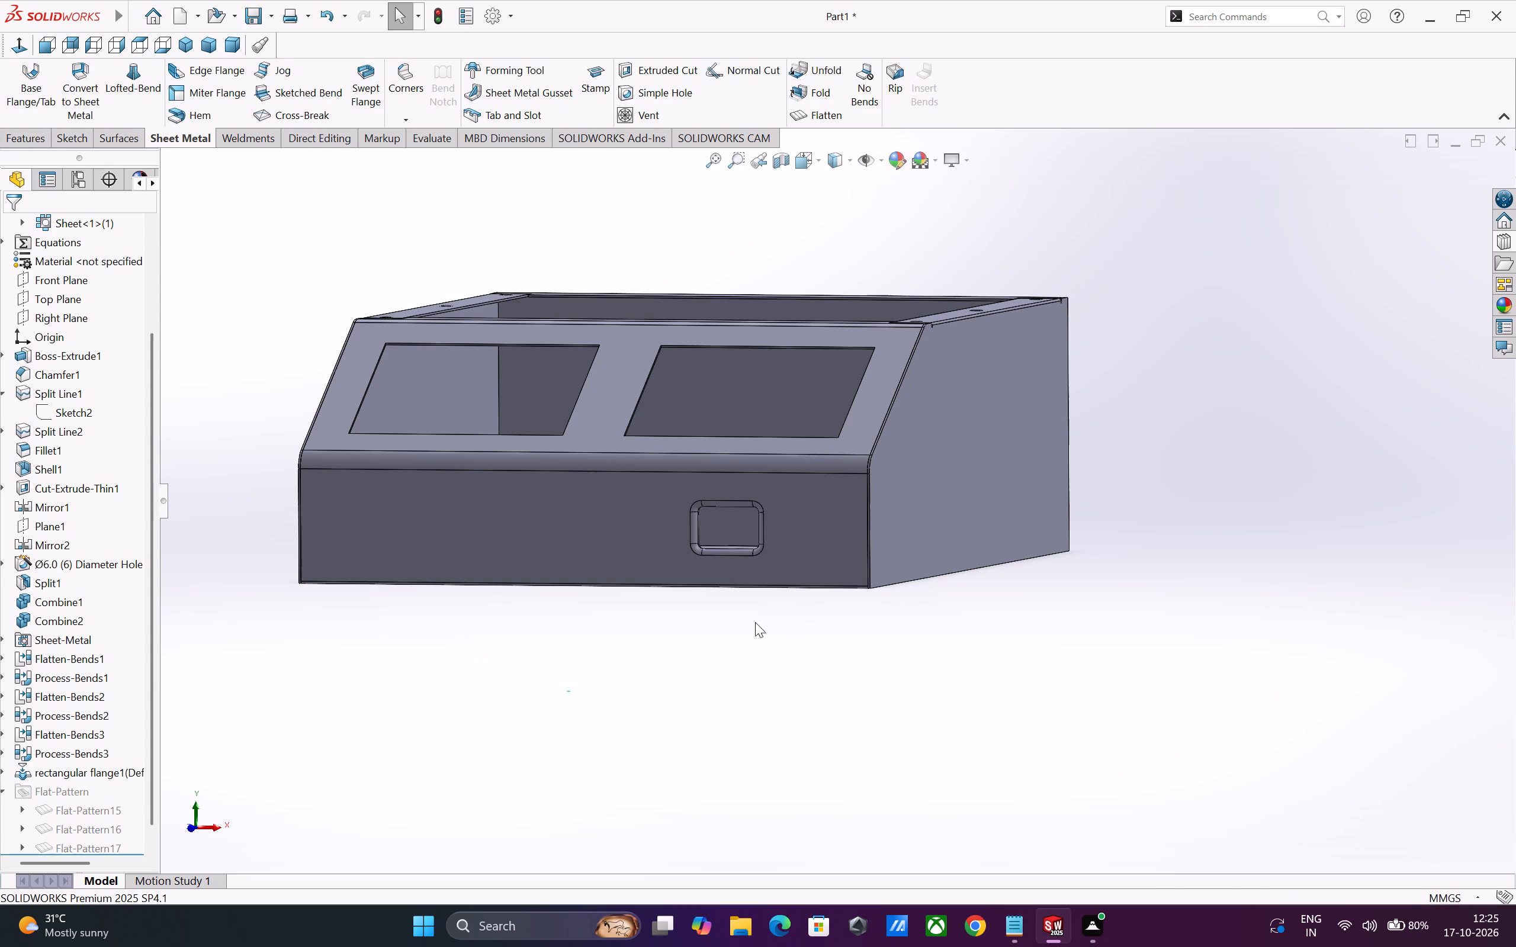
Mirror the rectangular flange form about the Right Plane to the other side of the front face.
{"action": "scroll", "coordinate": [760, 595], "scroll_direction": "down", "scroll_amount": 4}
{"action": "middle_click_drag", "start_coordinate": [769, 582], "coordinate": [876, 687]}
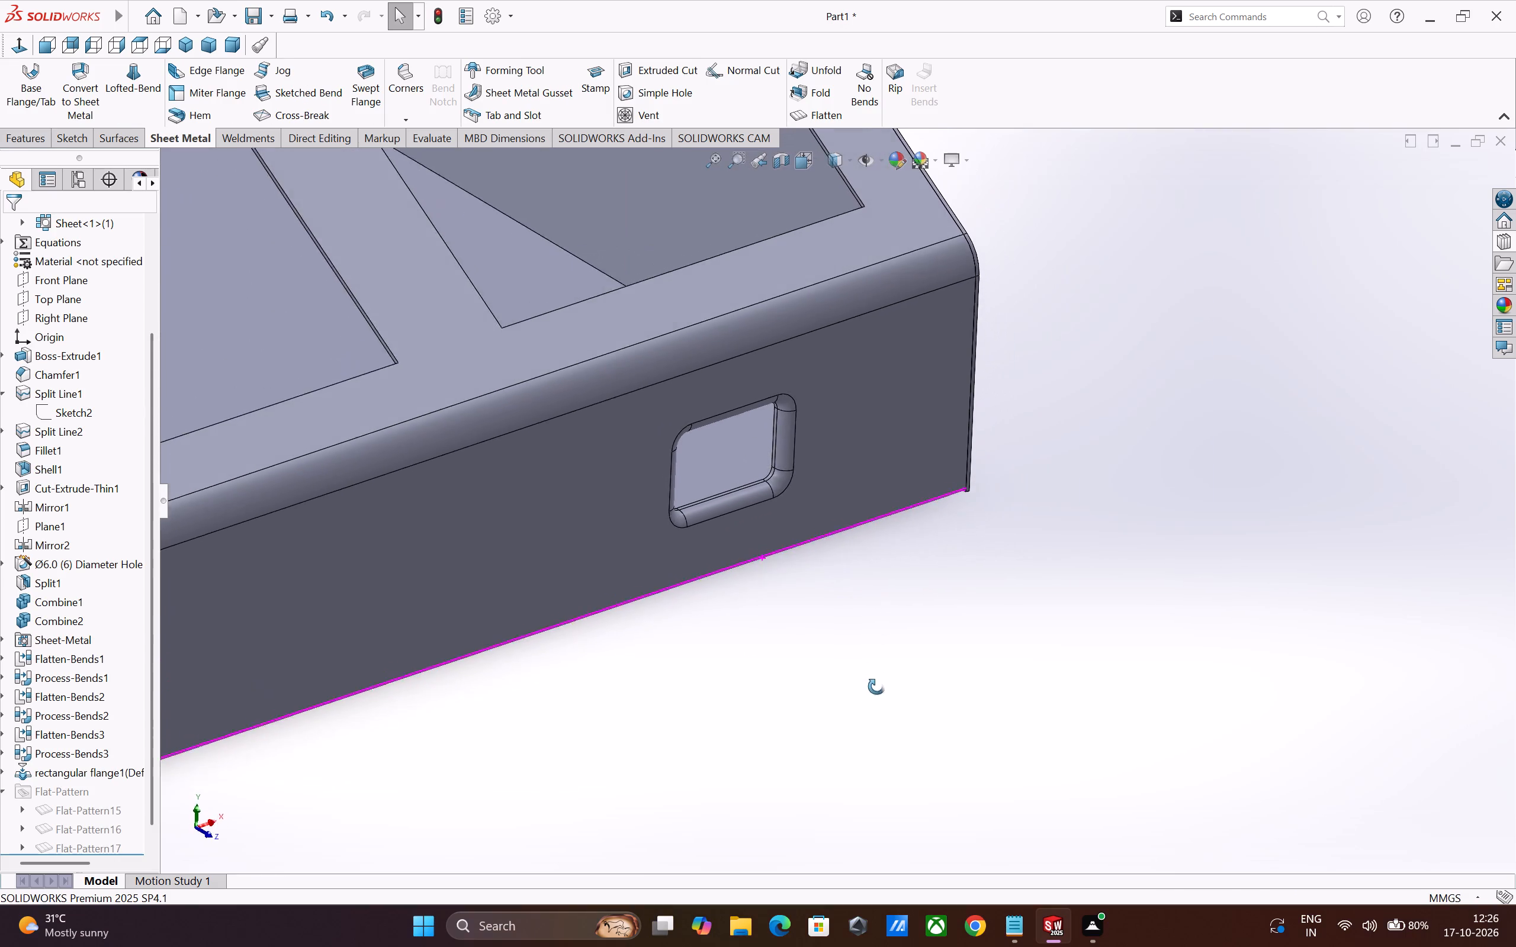
{"action": "middle_click_drag", "start_coordinate": [876, 687], "coordinate": [840, 721]}
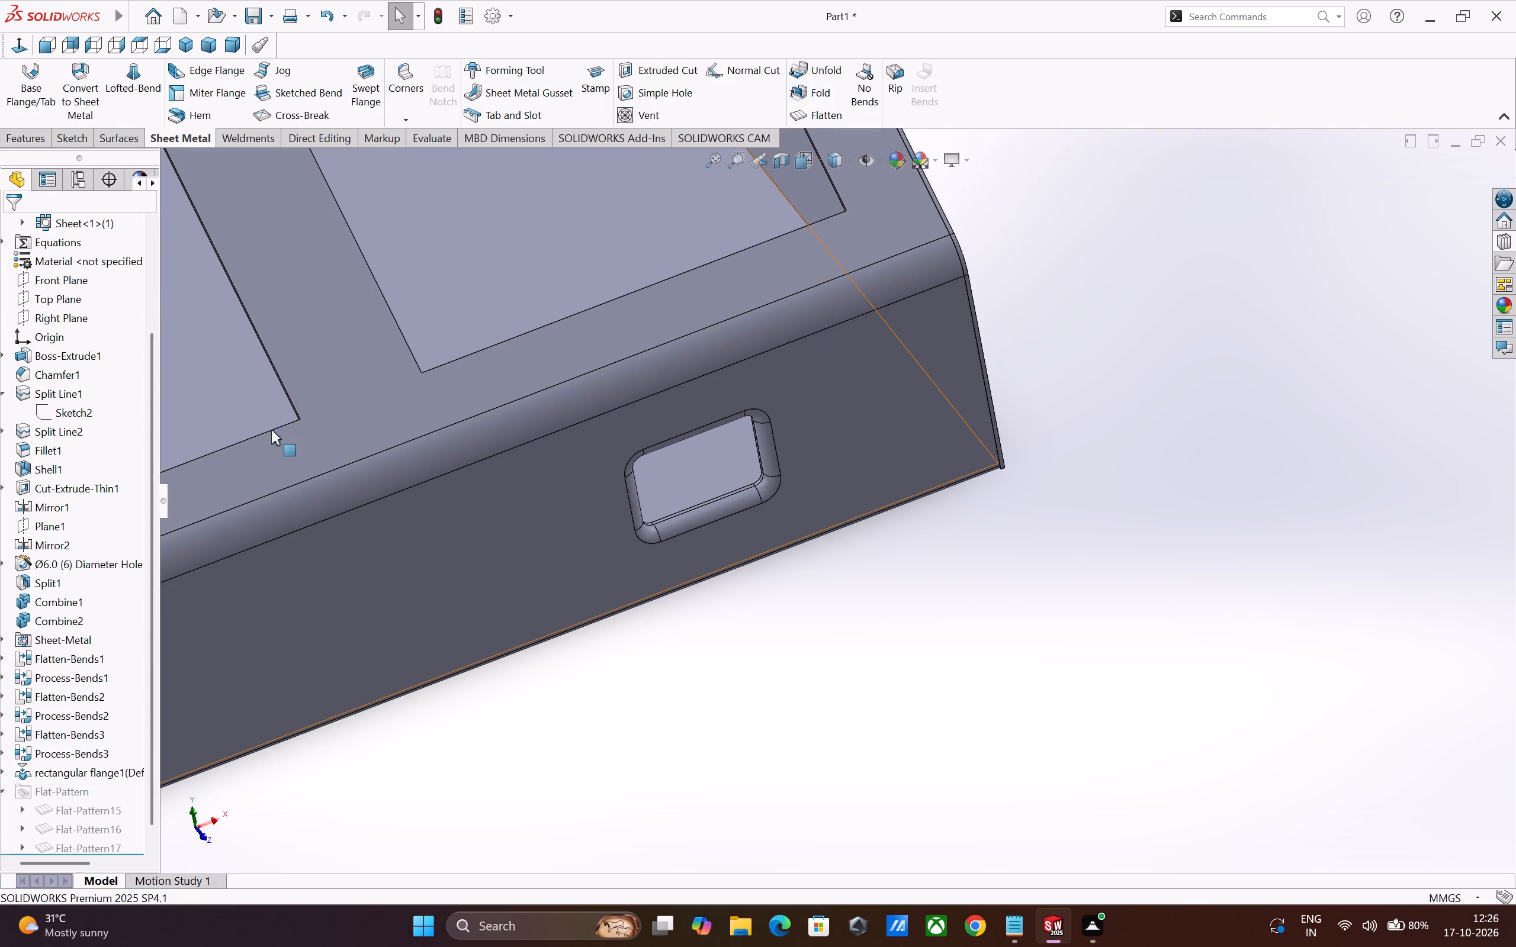
{"action": "left_click_drag", "start_coordinate": [16, 134], "coordinate": [24, 138]}
{"action": "left_click", "coordinate": [582, 116]}
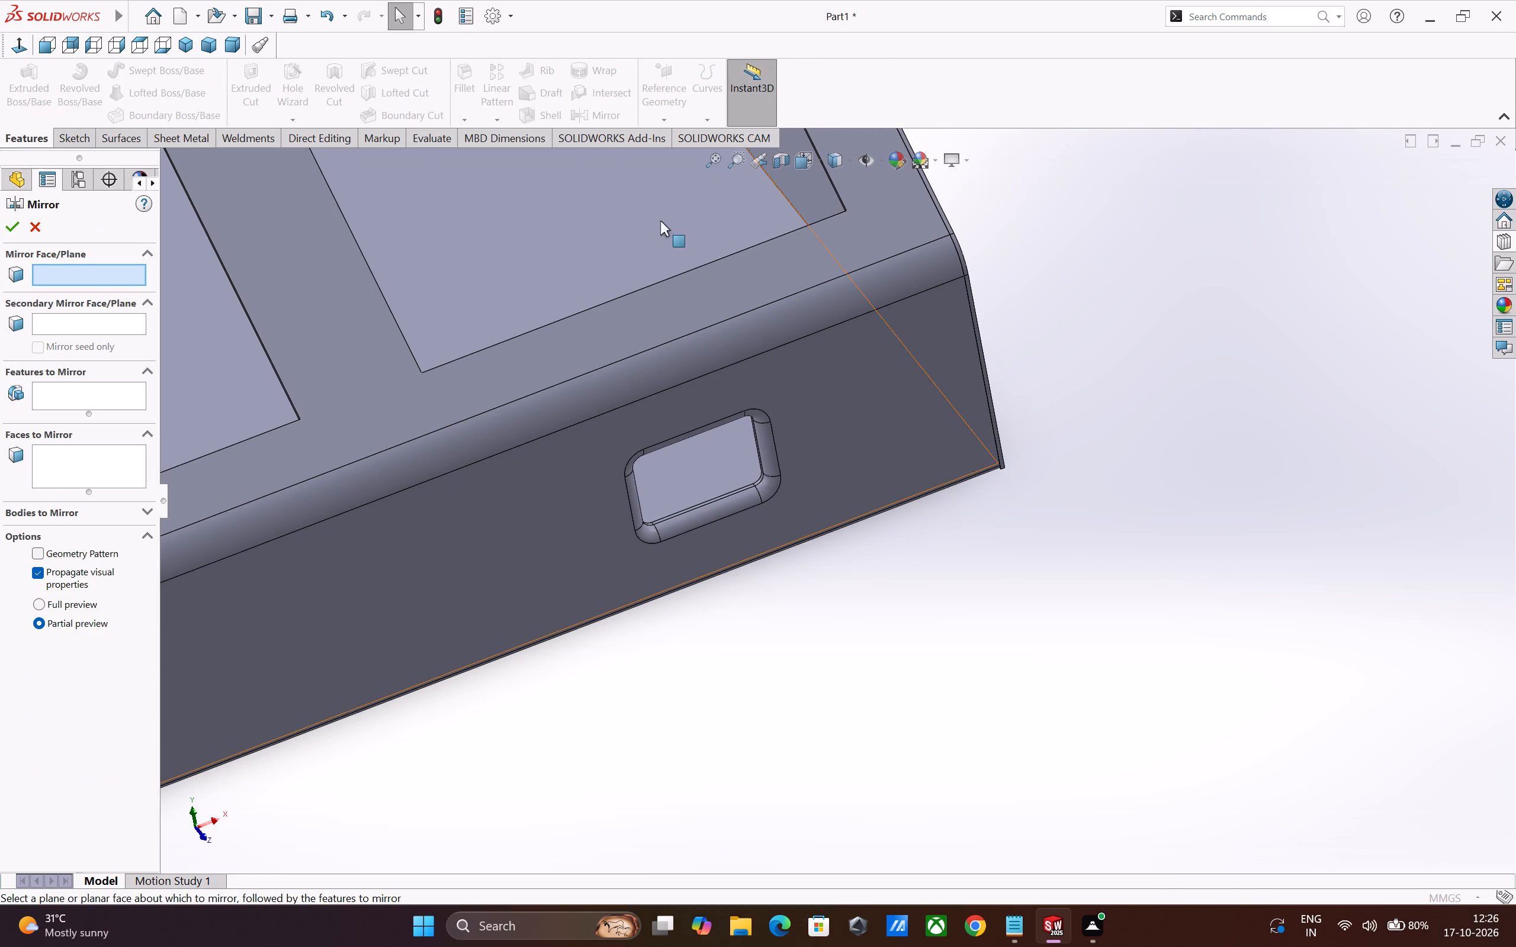
{"action": "scroll", "coordinate": [787, 412], "scroll_direction": "up", "scroll_amount": 3}
{"action": "left_click", "coordinate": [165, 160]}
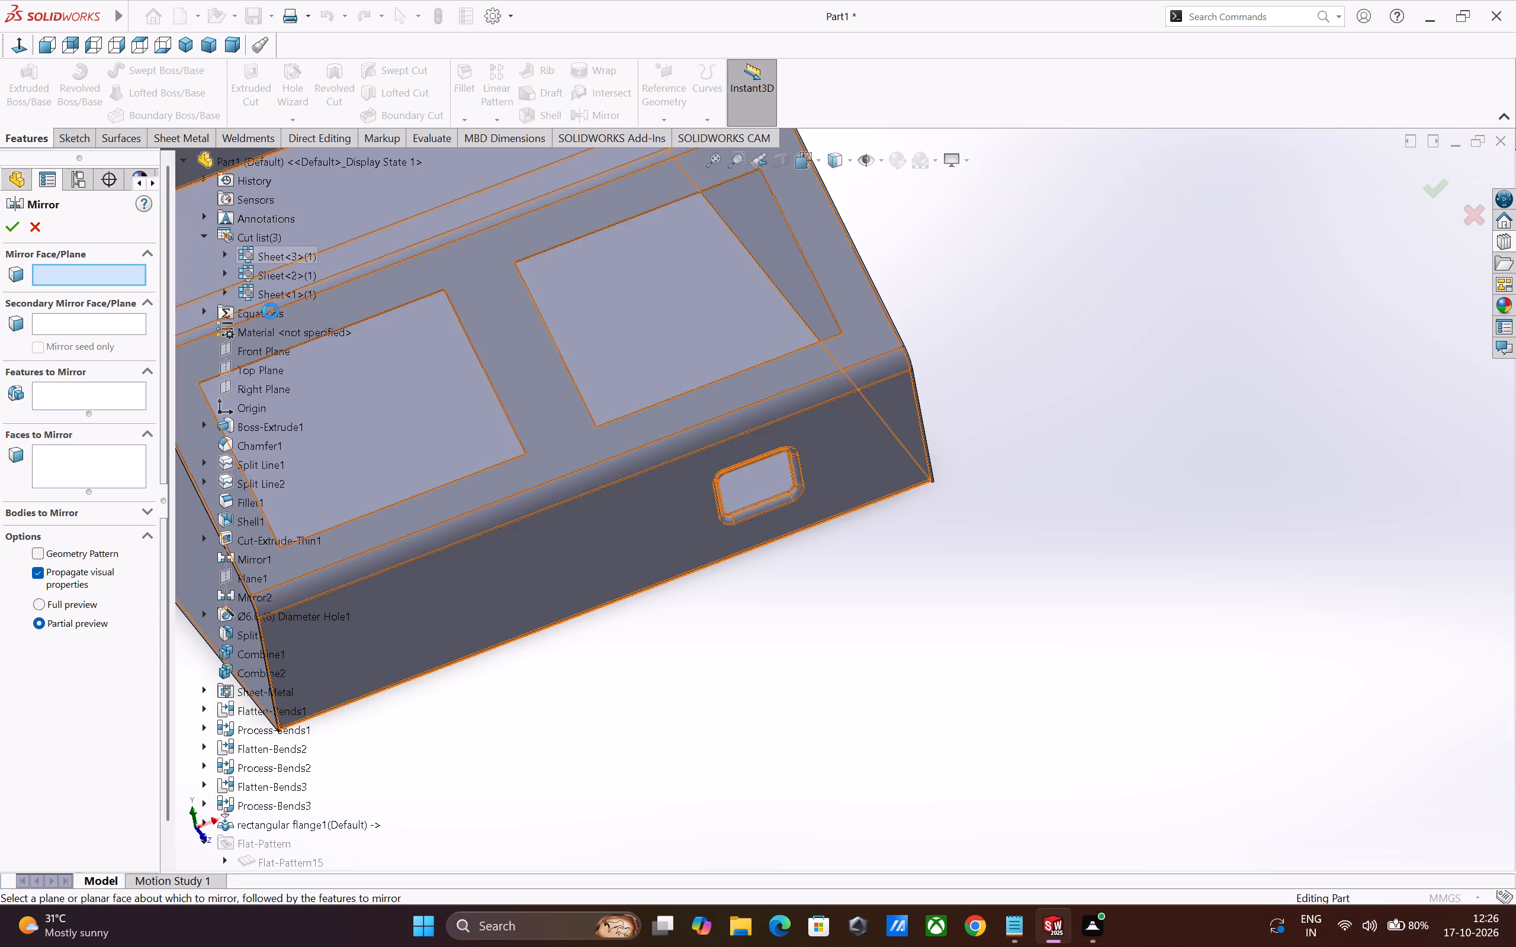
{"action": "left_click", "coordinate": [264, 386]}
{"action": "left_click", "coordinate": [99, 400]}
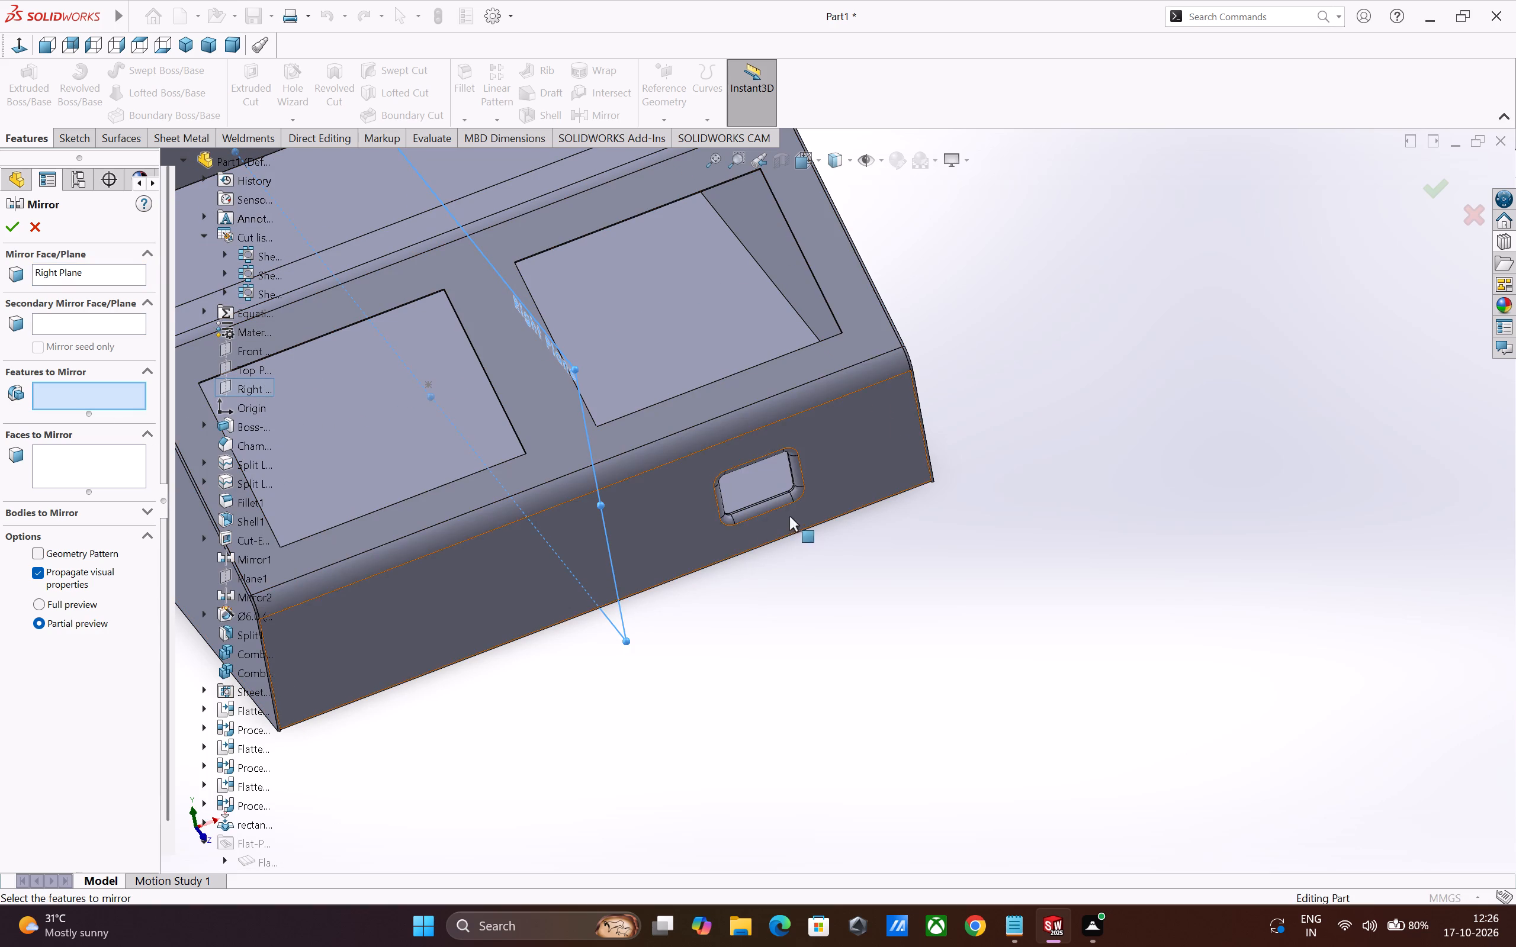
{"action": "left_click", "coordinate": [775, 505]}
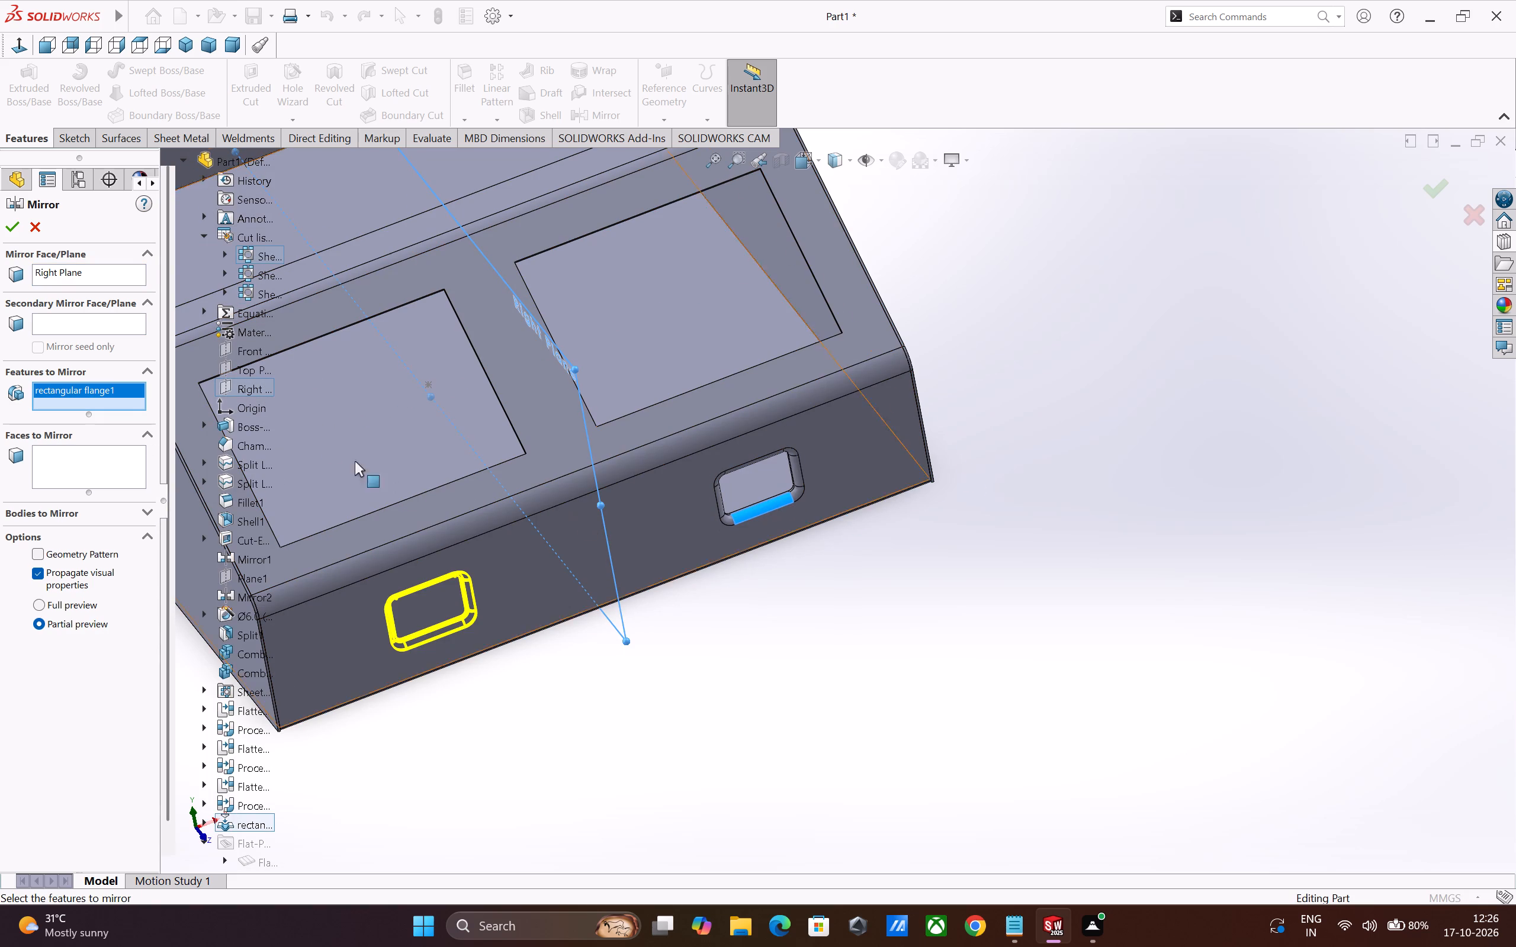
{"action": "left_click", "coordinate": [16, 234]}
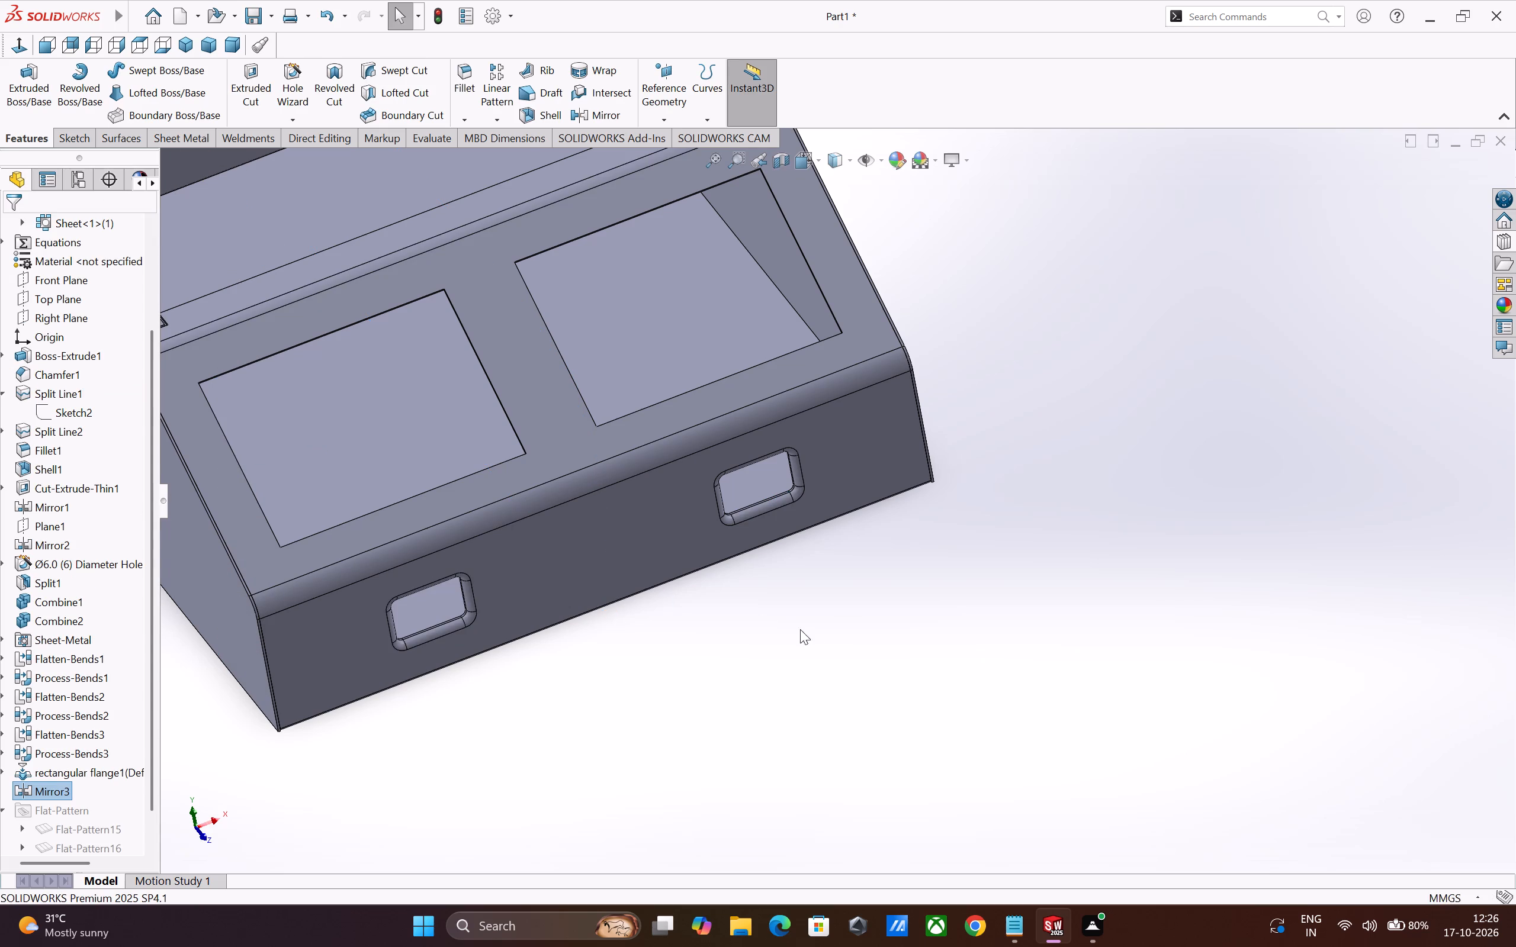
{"action": "left_click", "coordinate": [863, 653]}
Place the round flange forming tool from the extruded flanges library on the lower front face, between the two rectangular forms.
{"action": "scroll", "coordinate": [885, 660], "scroll_direction": "up", "scroll_amount": 1}
{"action": "middle_click_drag", "start_coordinate": [885, 660], "coordinate": [898, 560]}
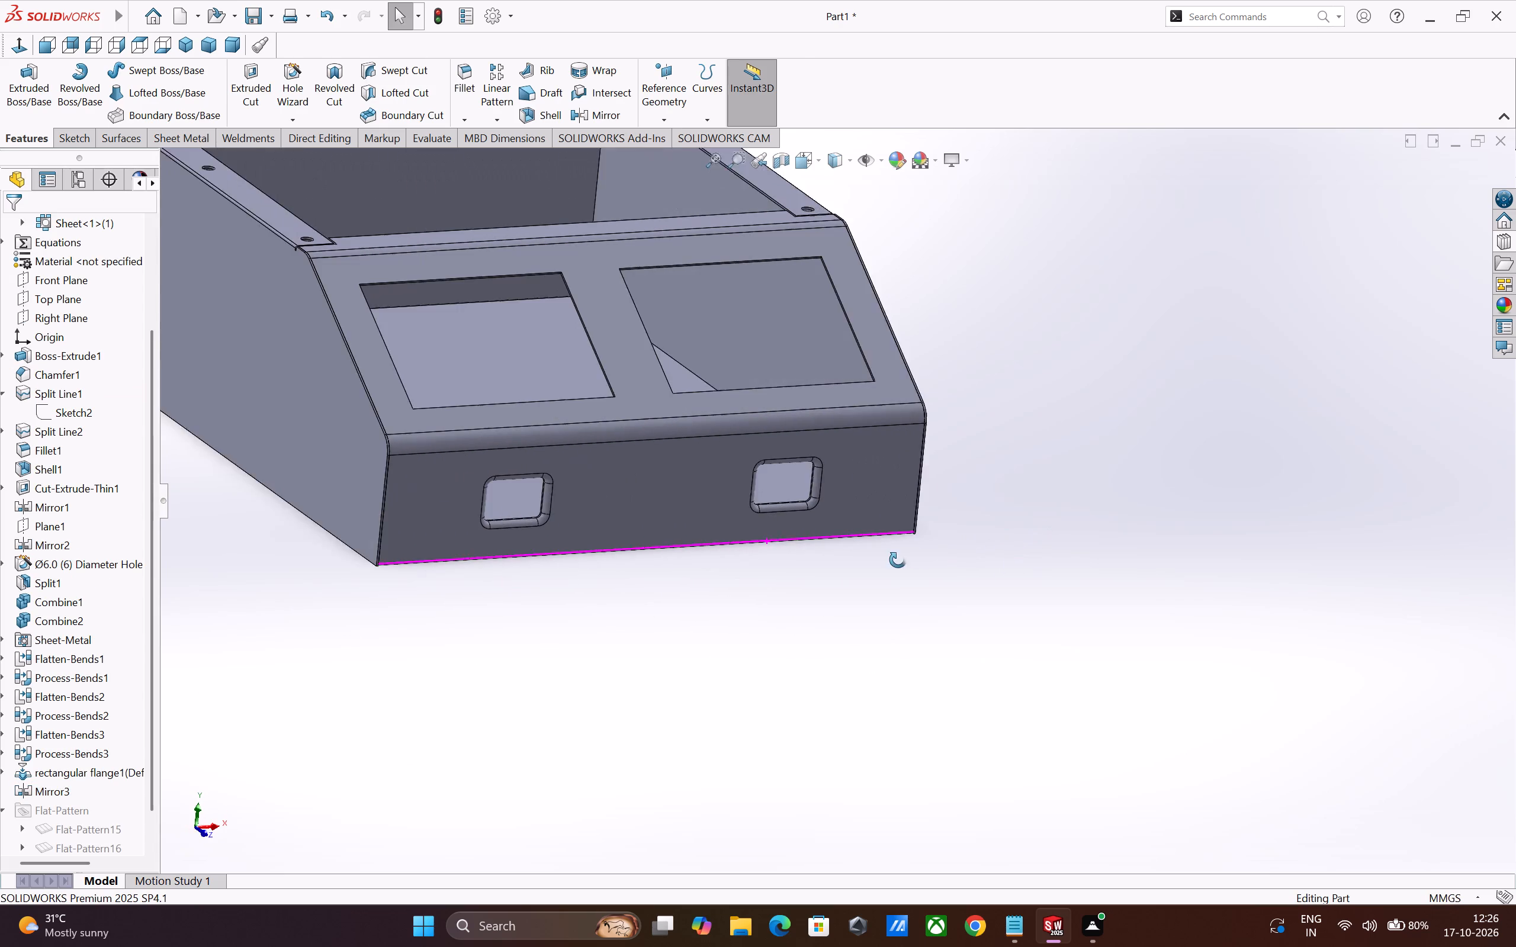
{"action": "middle_click_drag", "start_coordinate": [898, 560], "coordinate": [878, 560]}
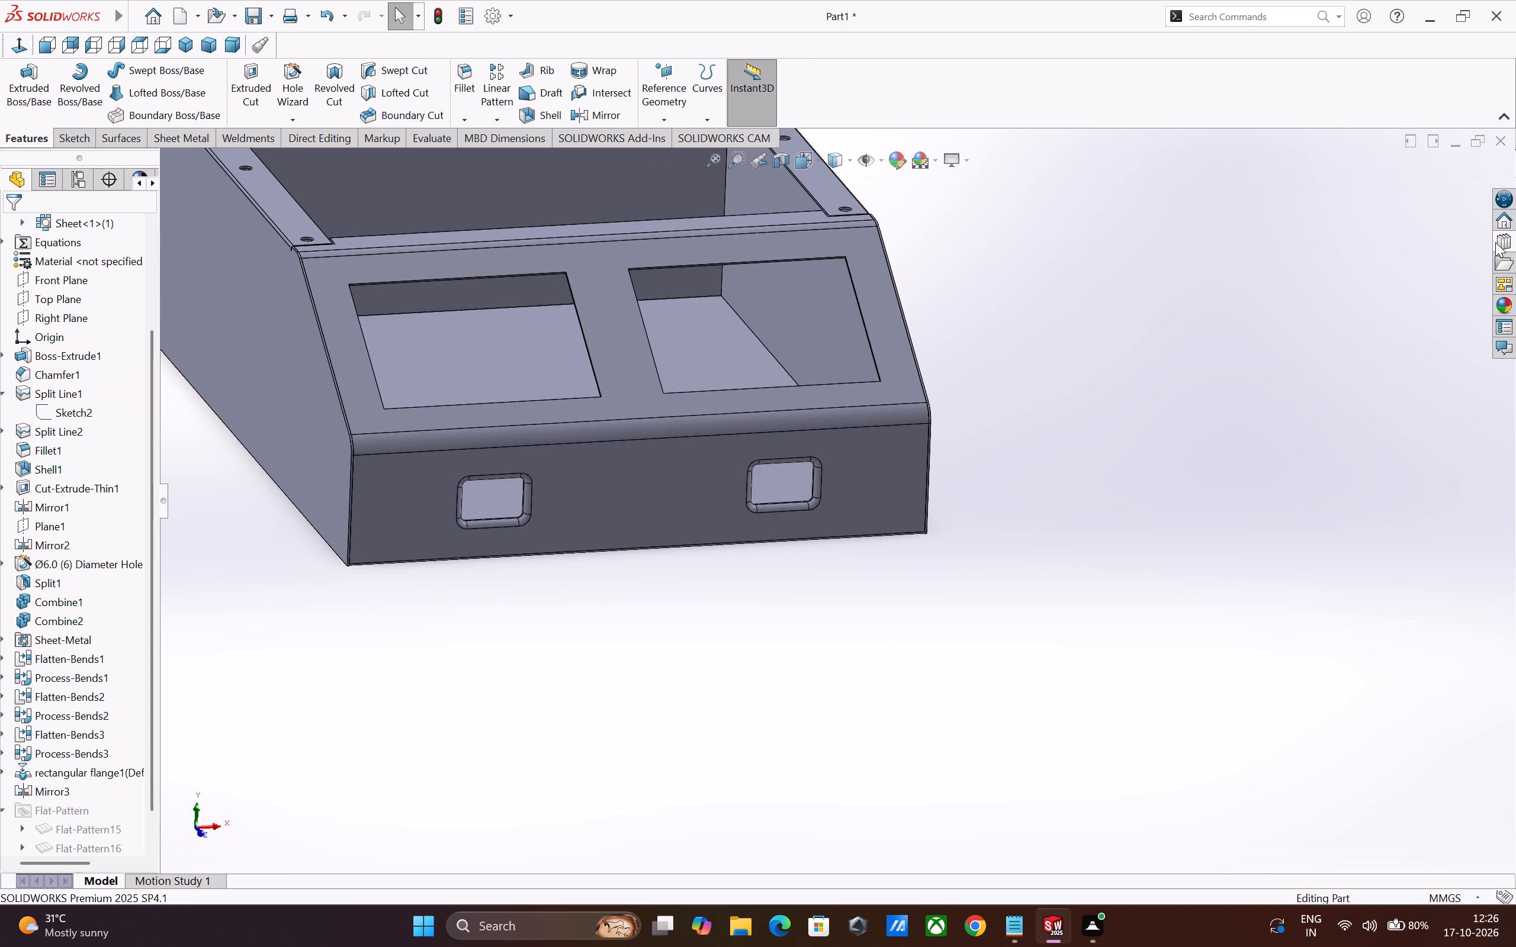
{"action": "left_click", "coordinate": [1499, 242]}
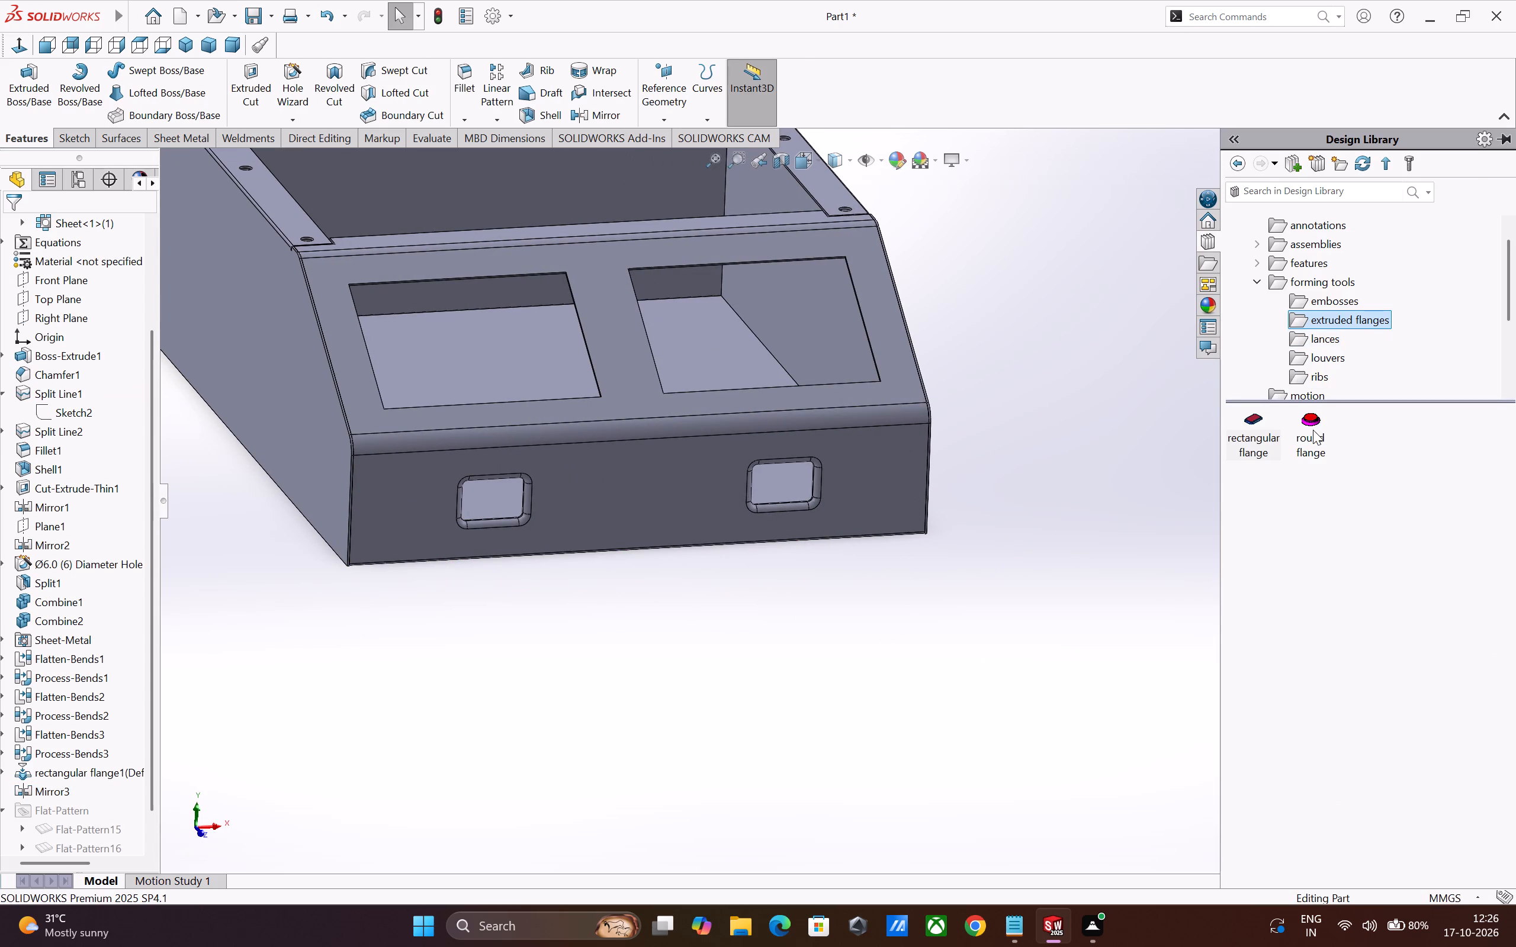
{"action": "left_click_drag", "start_coordinate": [1313, 430], "coordinate": [654, 489]}
{"action": "middle_click_drag", "start_coordinate": [772, 586], "coordinate": [666, 597]}
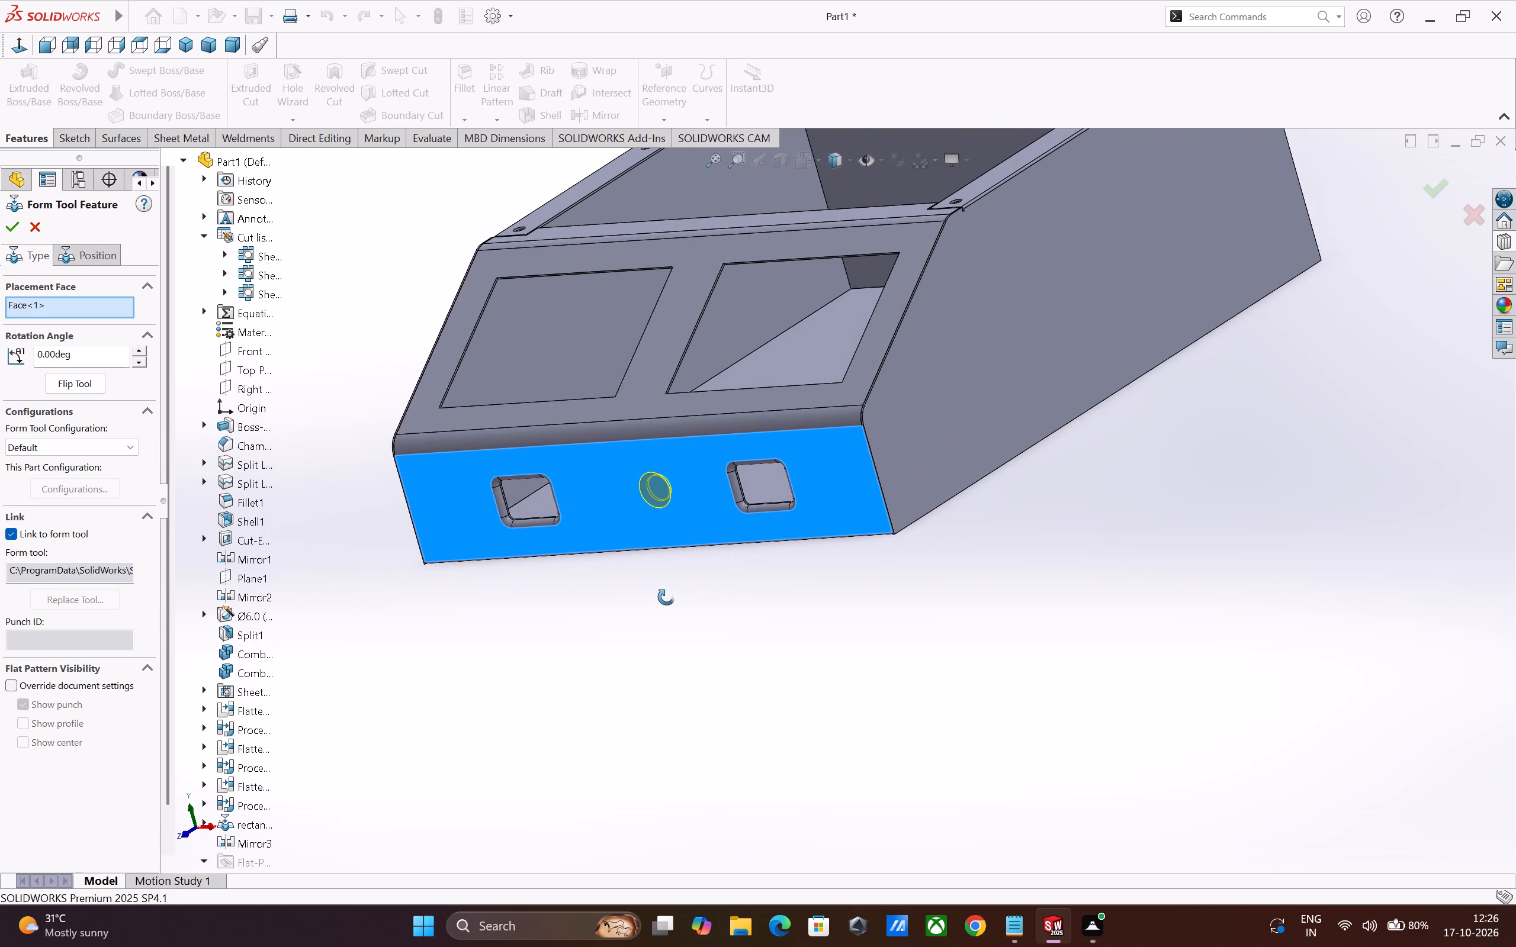
{"action": "middle_click_drag", "start_coordinate": [666, 597], "coordinate": [667, 597]}
Position the round flange tool's centre point 28 mm above the bottom edge of the front face.
{"action": "left_click", "coordinate": [76, 247]}
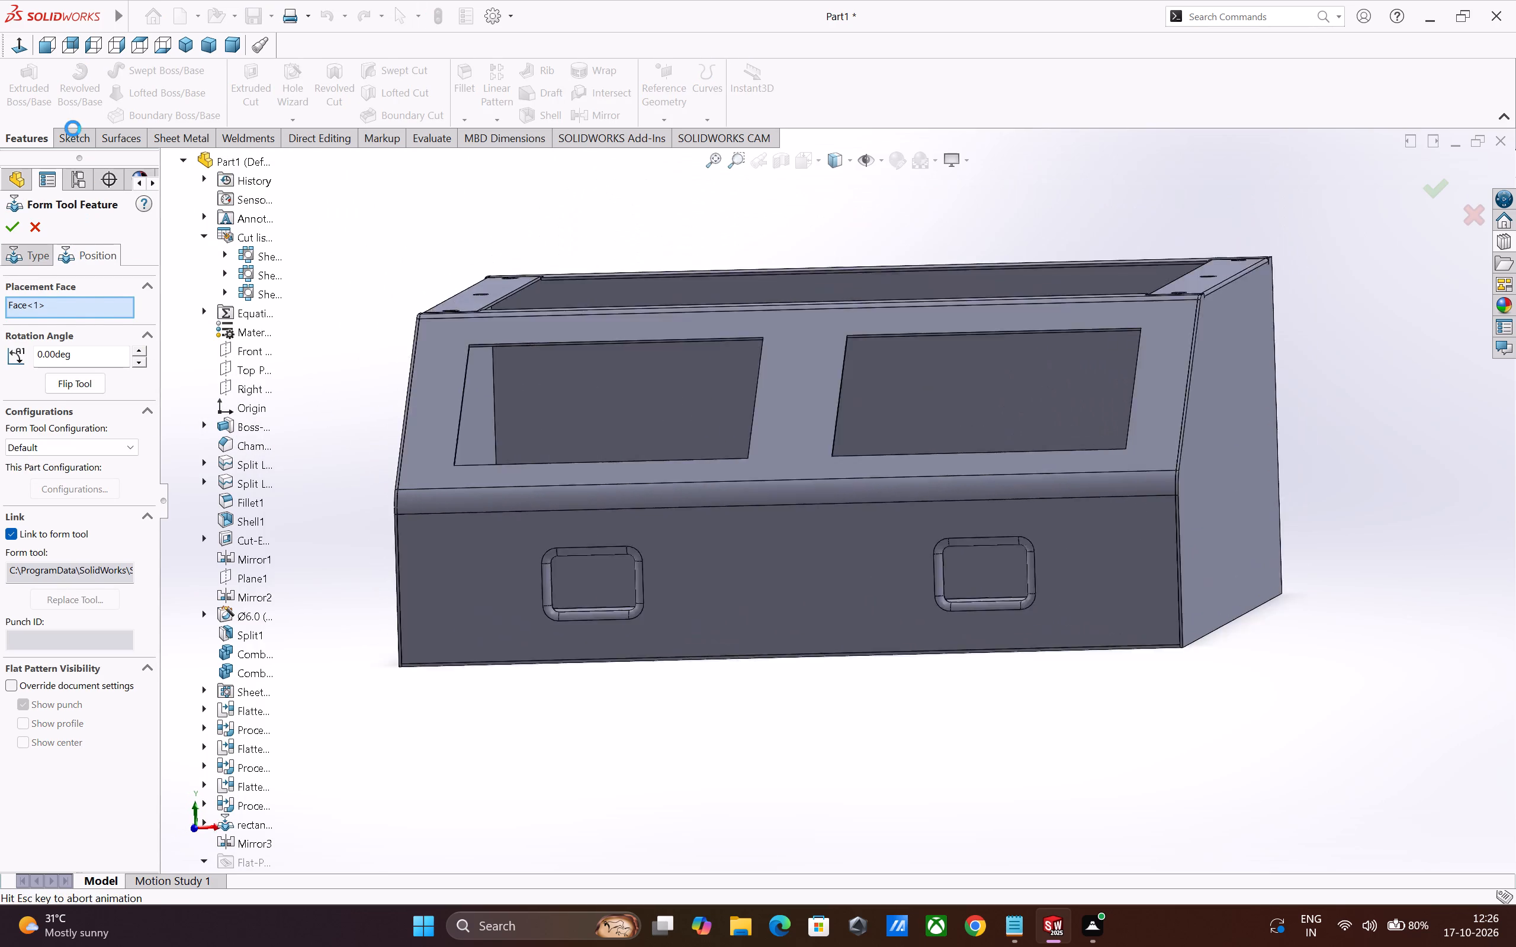
{"action": "left_click", "coordinate": [73, 102]}
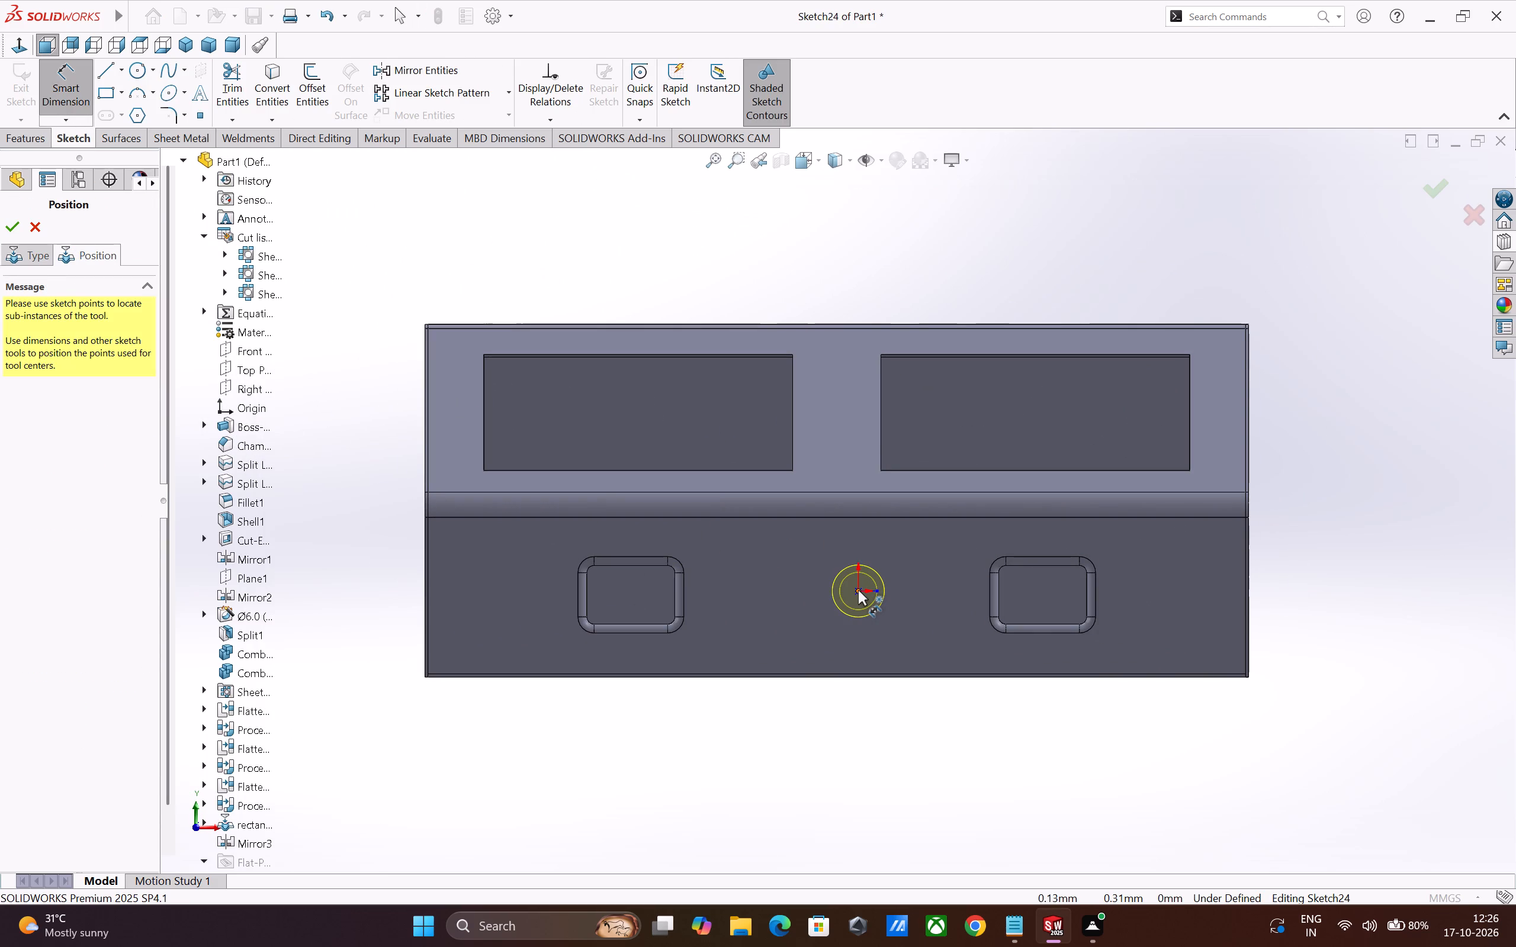
{"action": "left_click", "coordinate": [858, 590]}
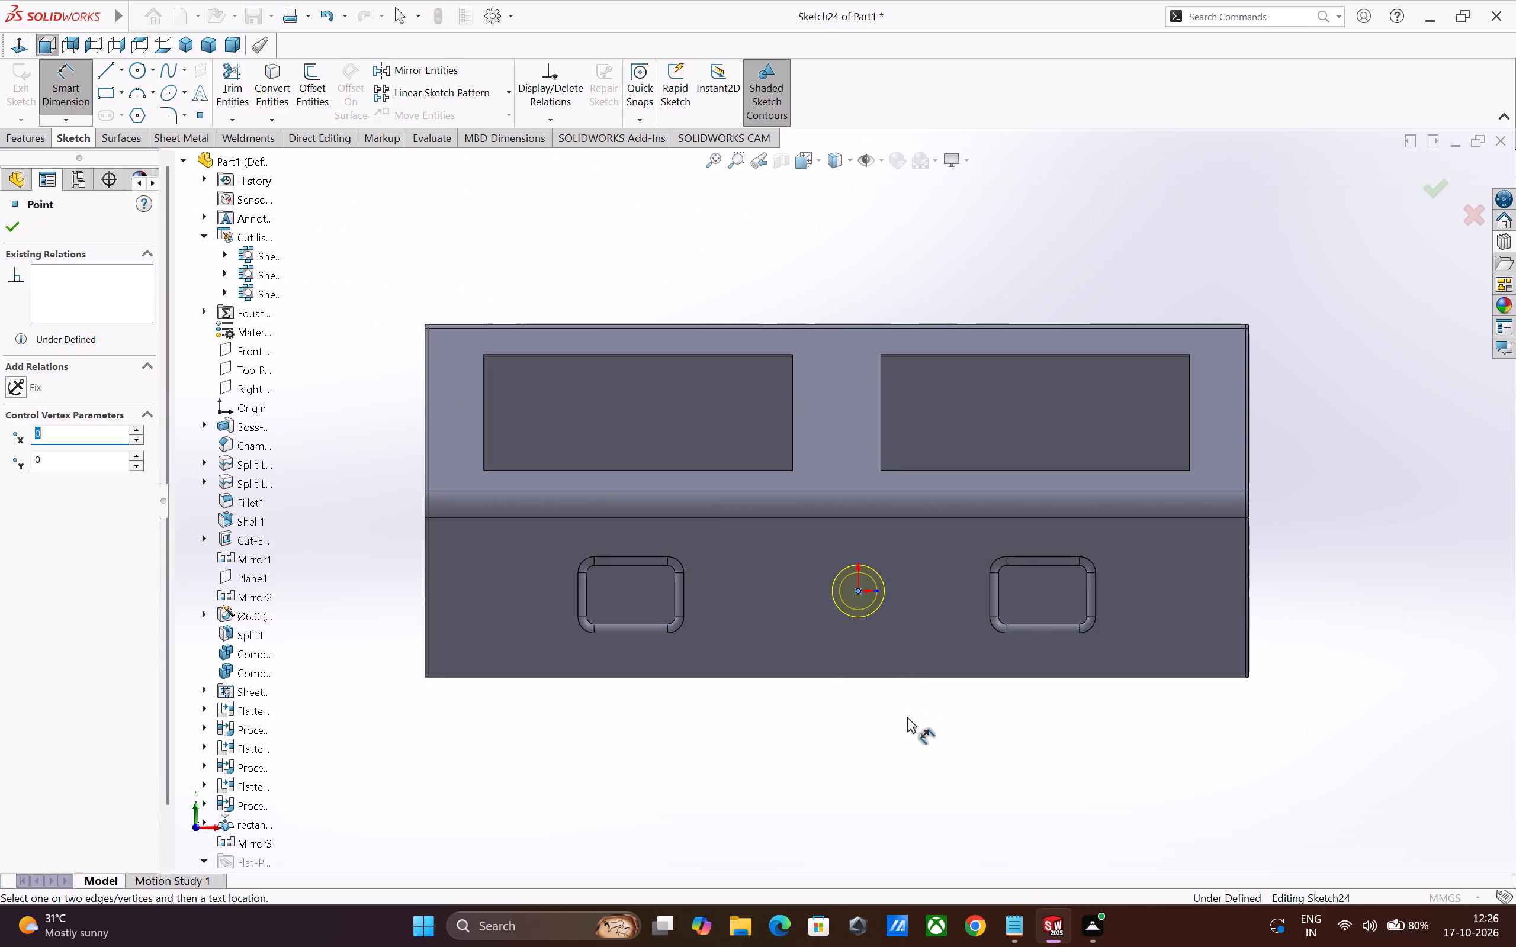
{"action": "left_click", "coordinate": [905, 678]}
{"action": "left_click", "coordinate": [933, 627]}
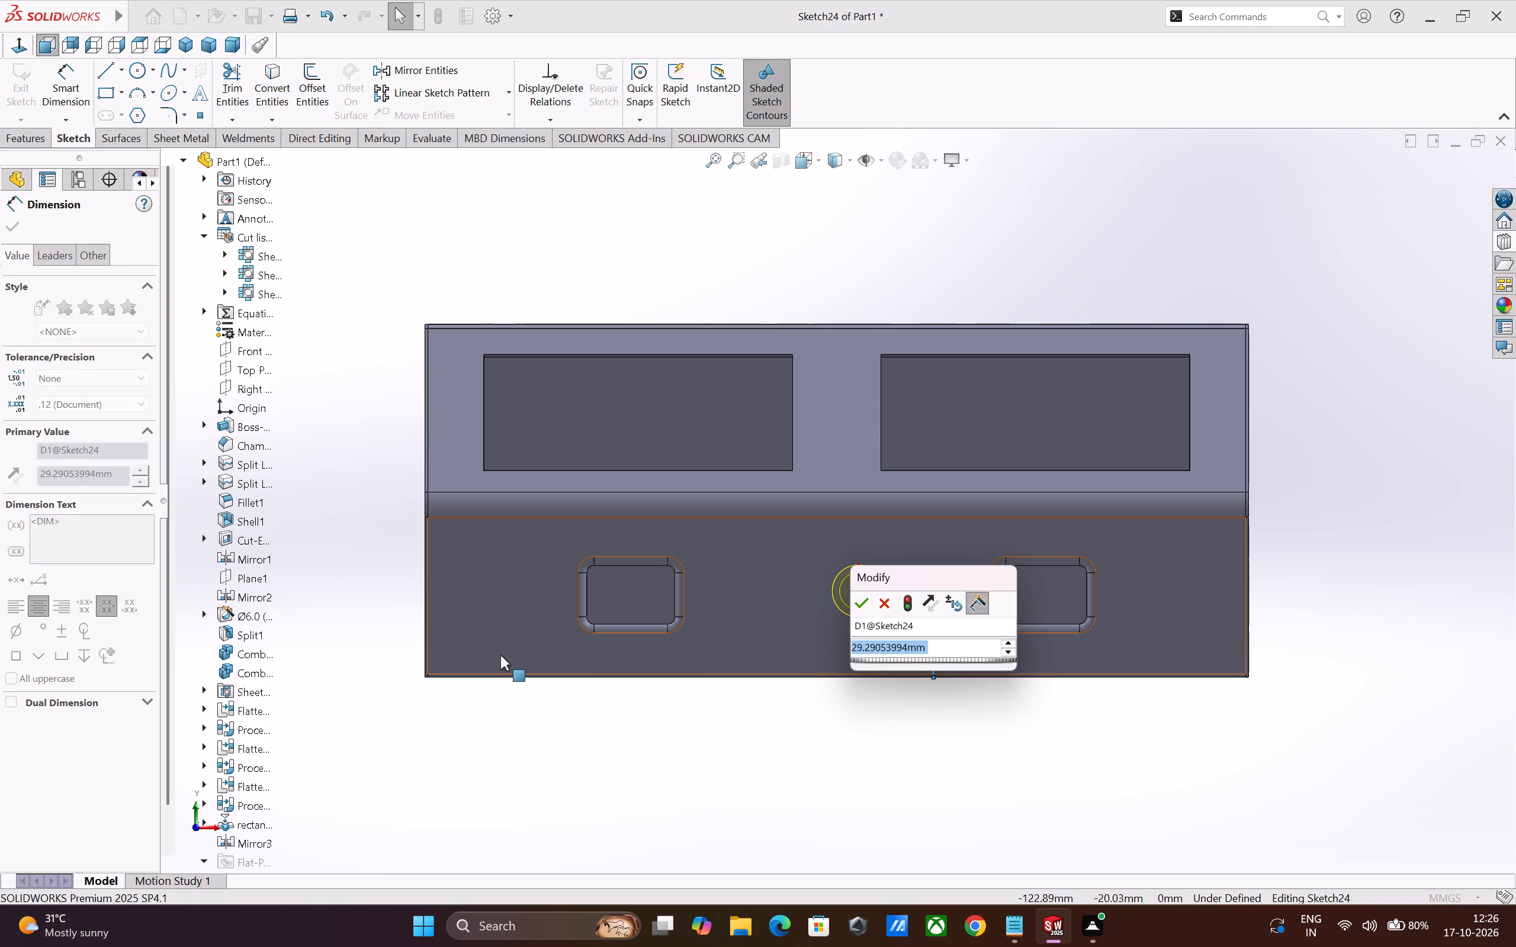
{"action": "key", "text": "2"}
{"action": "key", "text": "8"}
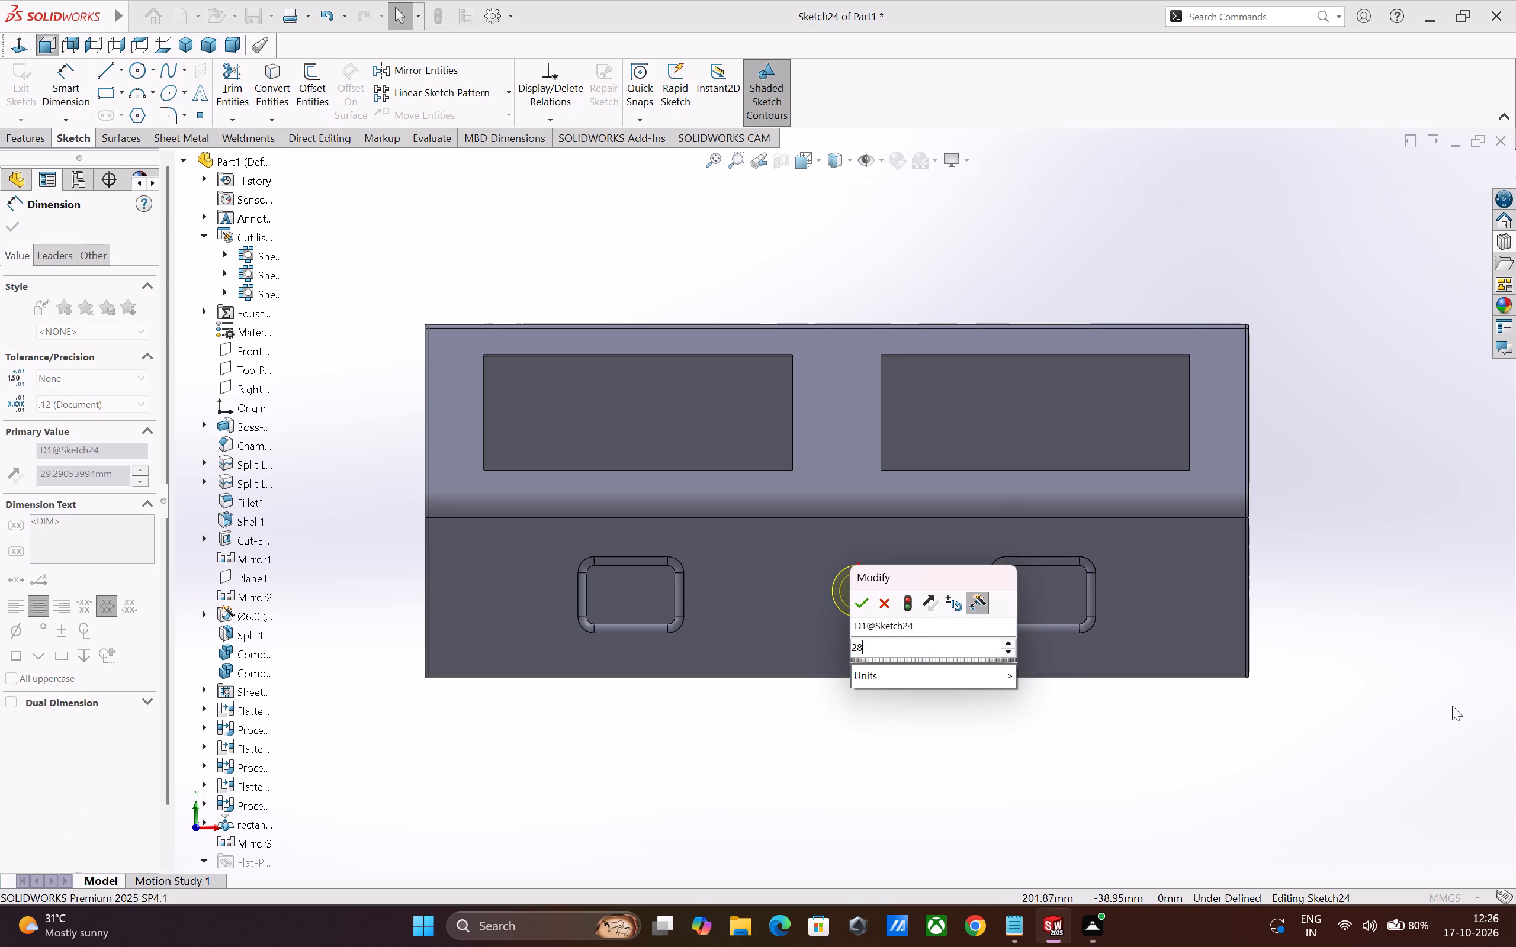
{"action": "key", "text": "Return"}
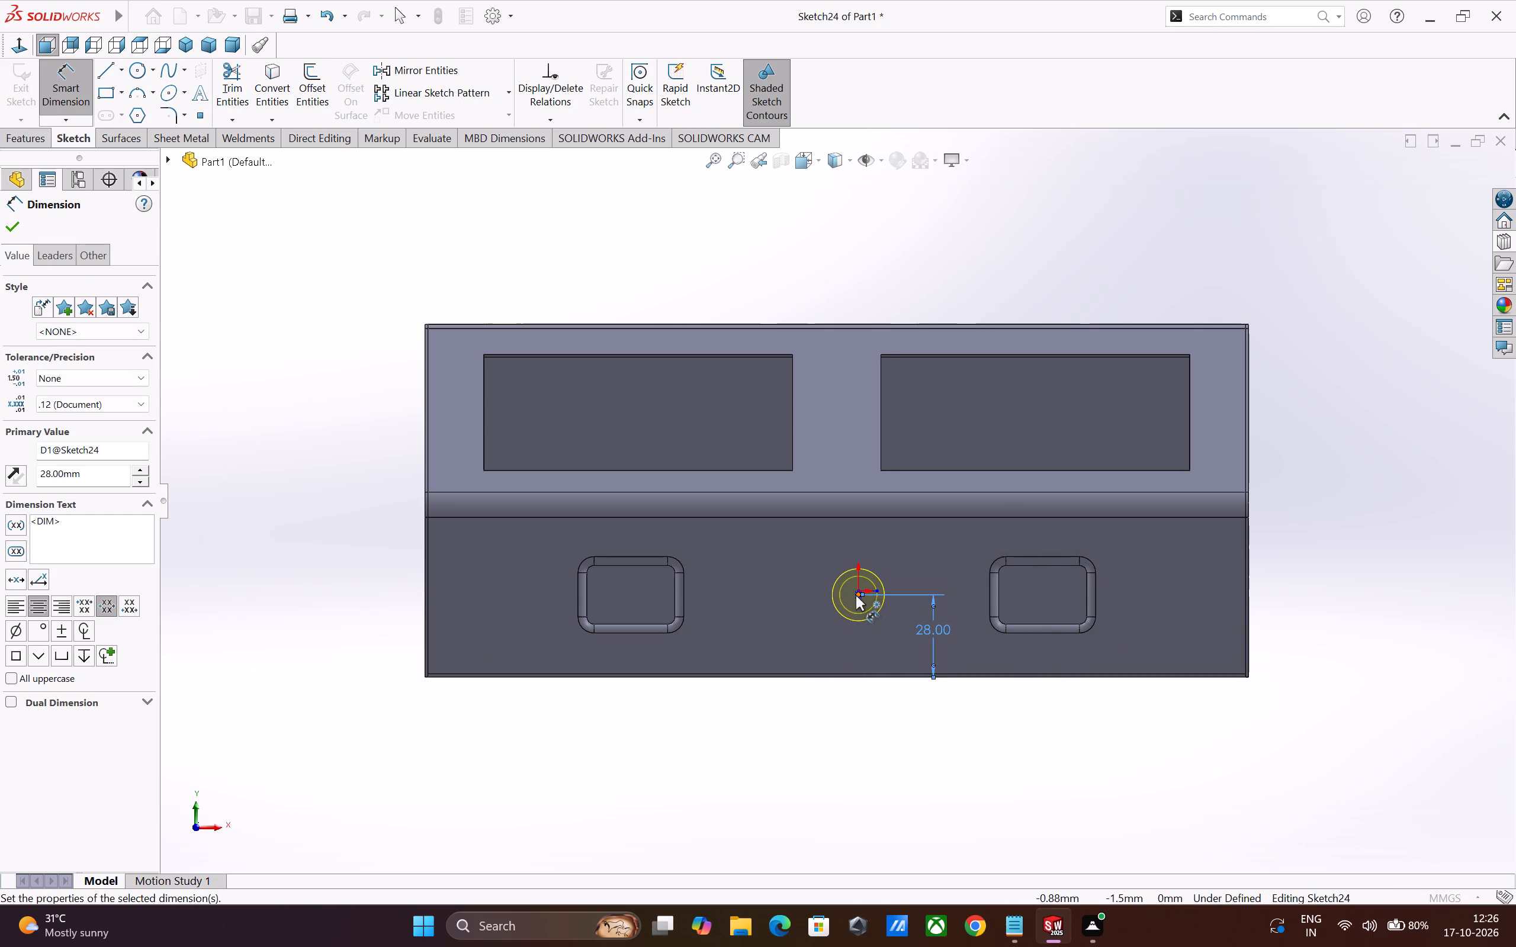
Position the round flange tool's centre point 140 mm from the front face's right side edge and complete the form.
{"action": "left_click", "coordinate": [856, 595]}
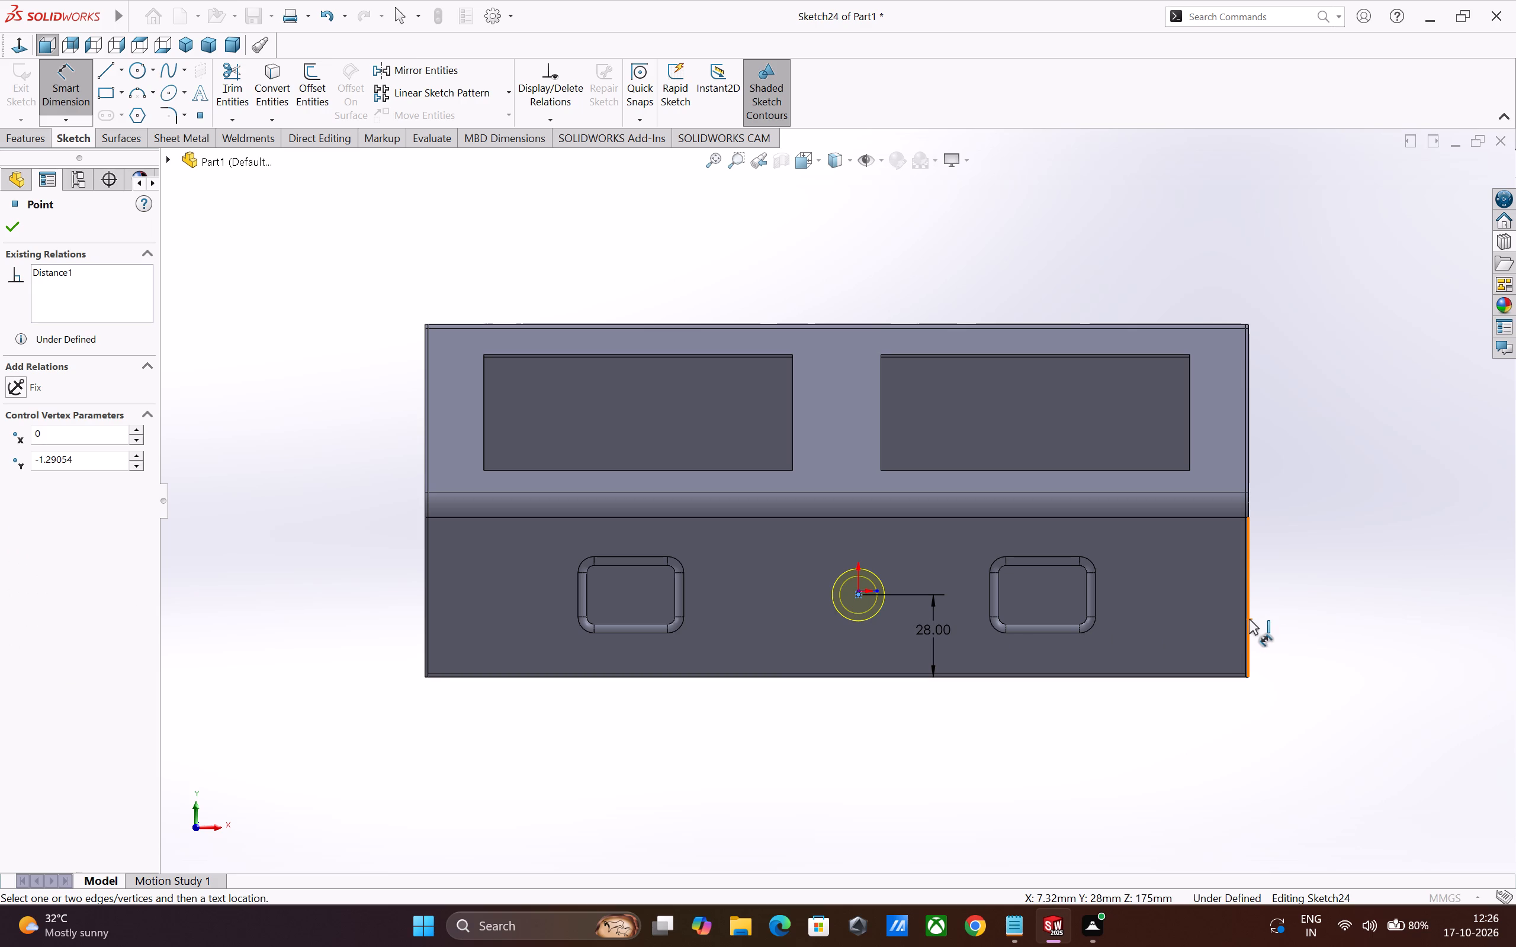
{"action": "left_click", "coordinate": [1249, 619]}
{"action": "left_click", "coordinate": [1084, 764]}
{"action": "scroll", "coordinate": [1085, 763], "scroll_direction": "up", "scroll_amount": 2}
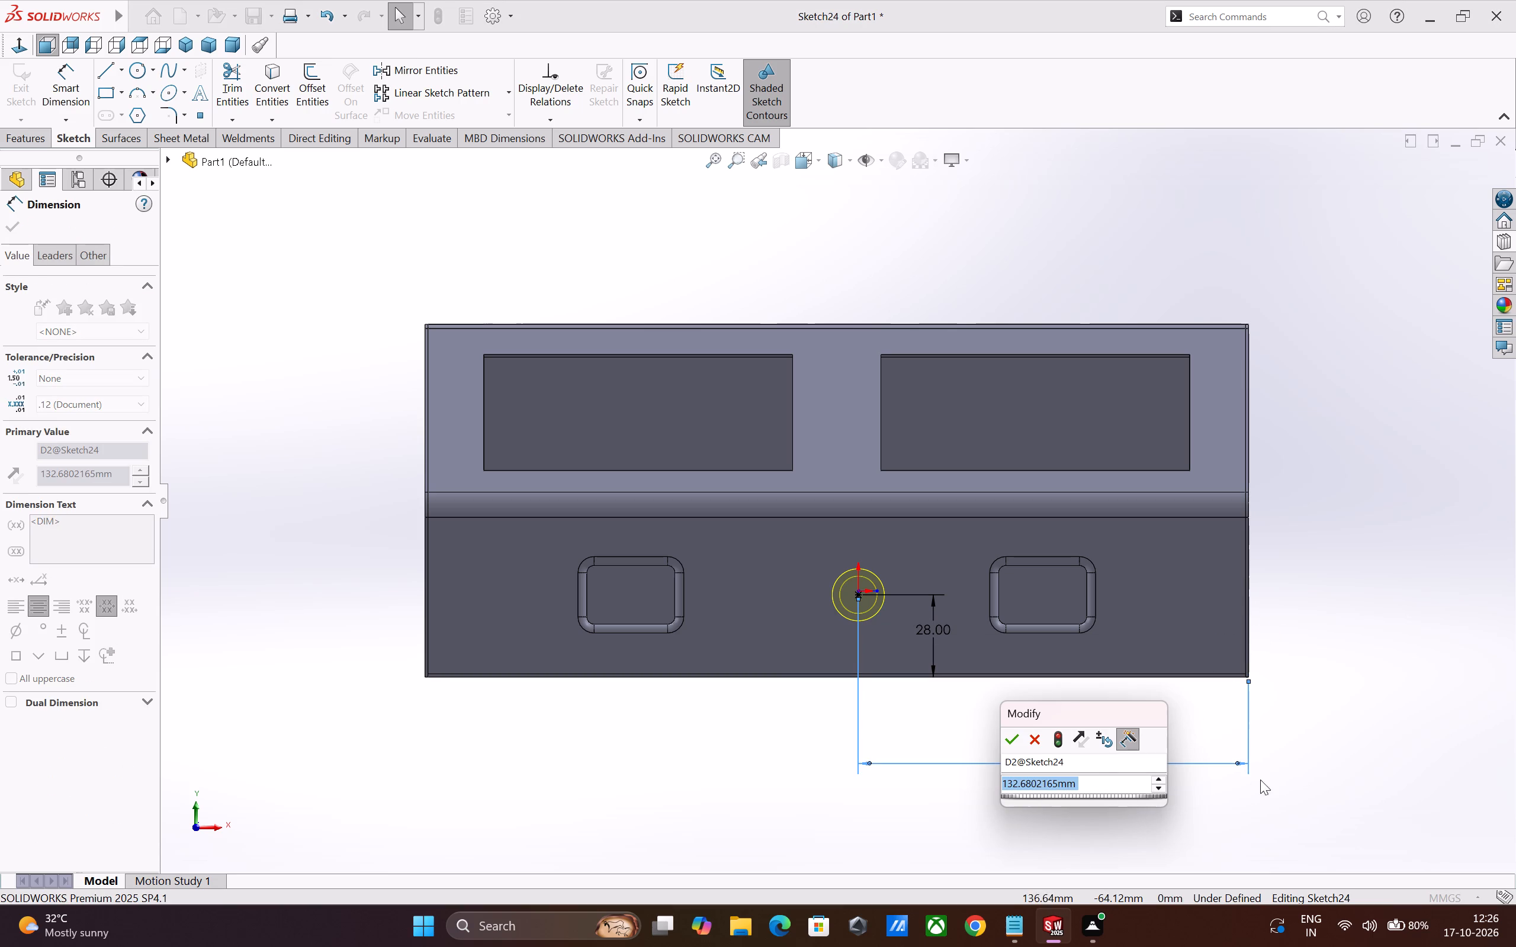
{"action": "key", "text": "1"}
{"action": "type", "text": "40"}
{"action": "key", "text": "Return"}
{"action": "left_click", "coordinate": [1104, 736]}
{"action": "scroll", "coordinate": [858, 613], "scroll_direction": "down", "scroll_amount": 3}
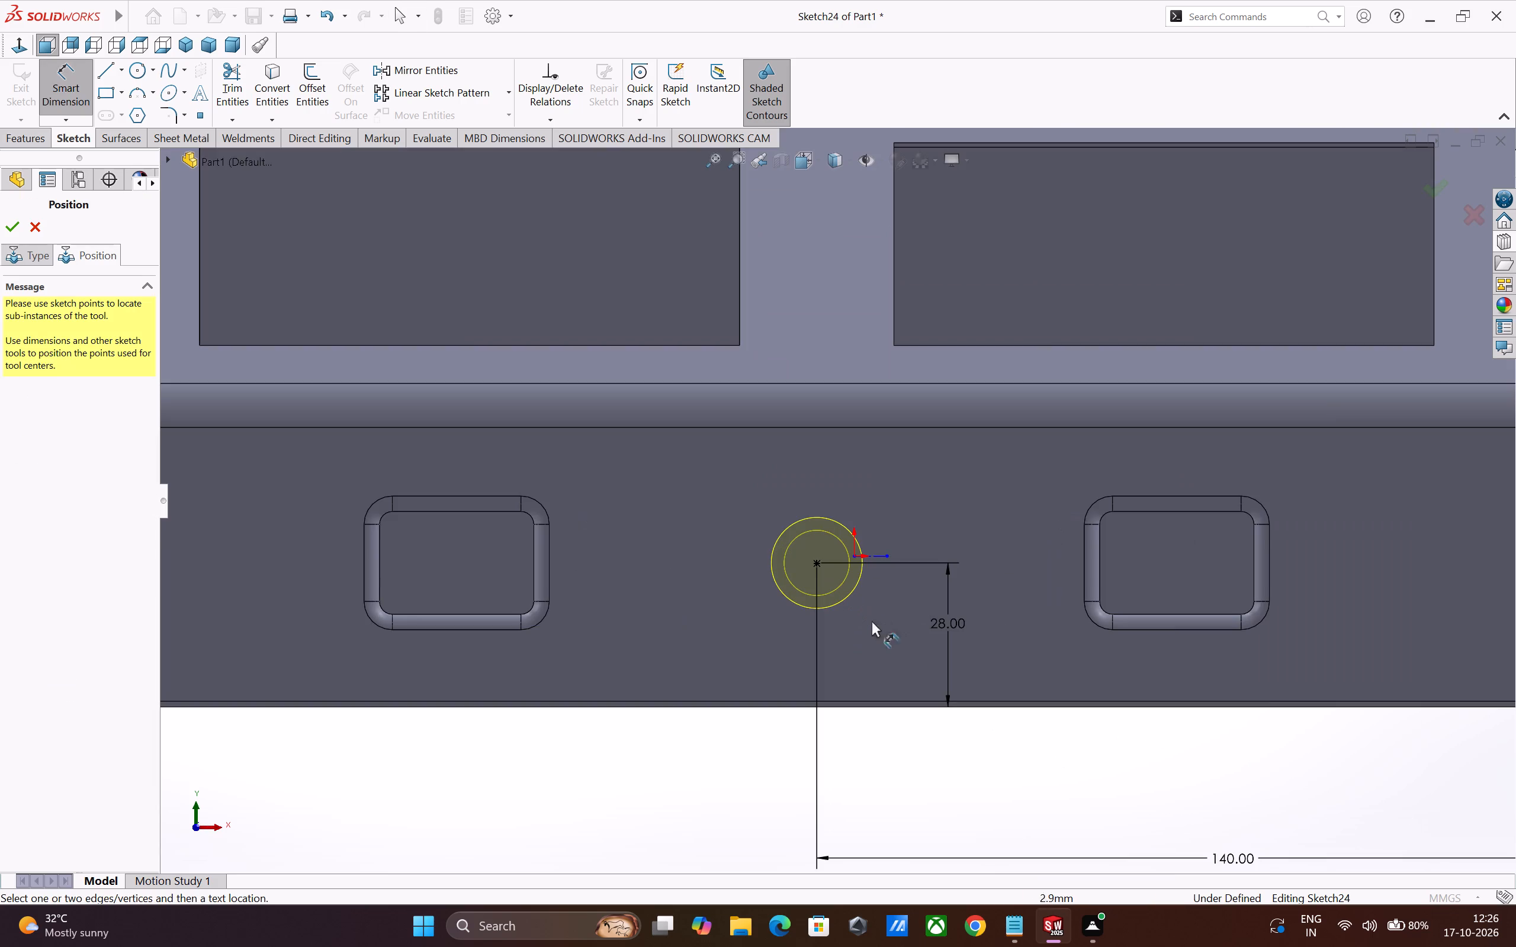
{"action": "scroll", "coordinate": [1173, 661], "scroll_direction": "up", "scroll_amount": 2}
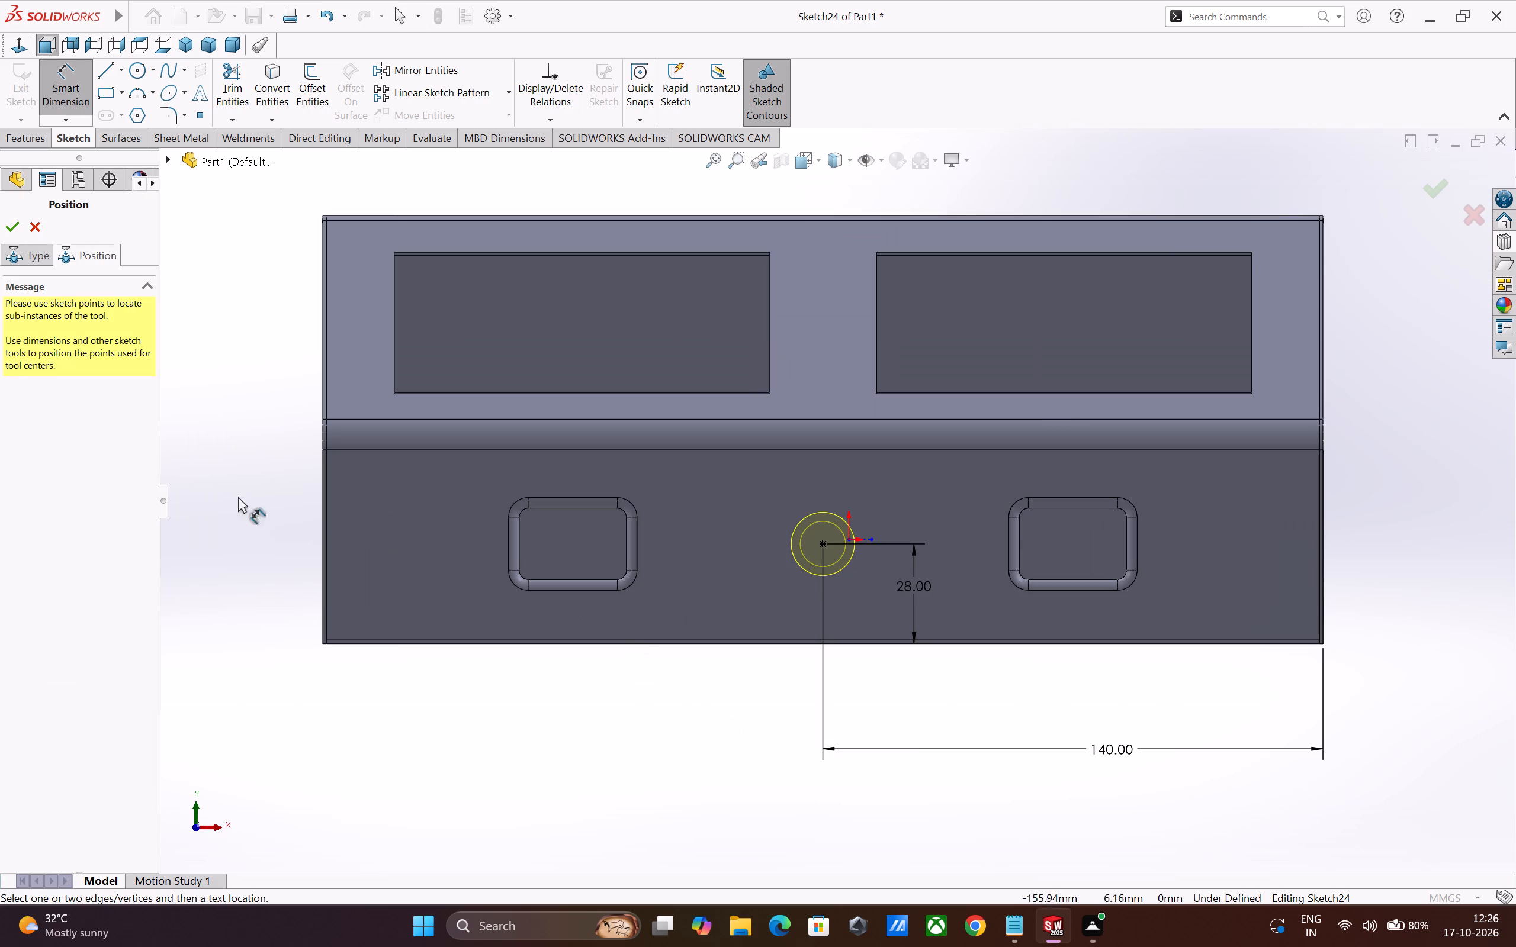
{"action": "left_click", "coordinate": [12, 229]}
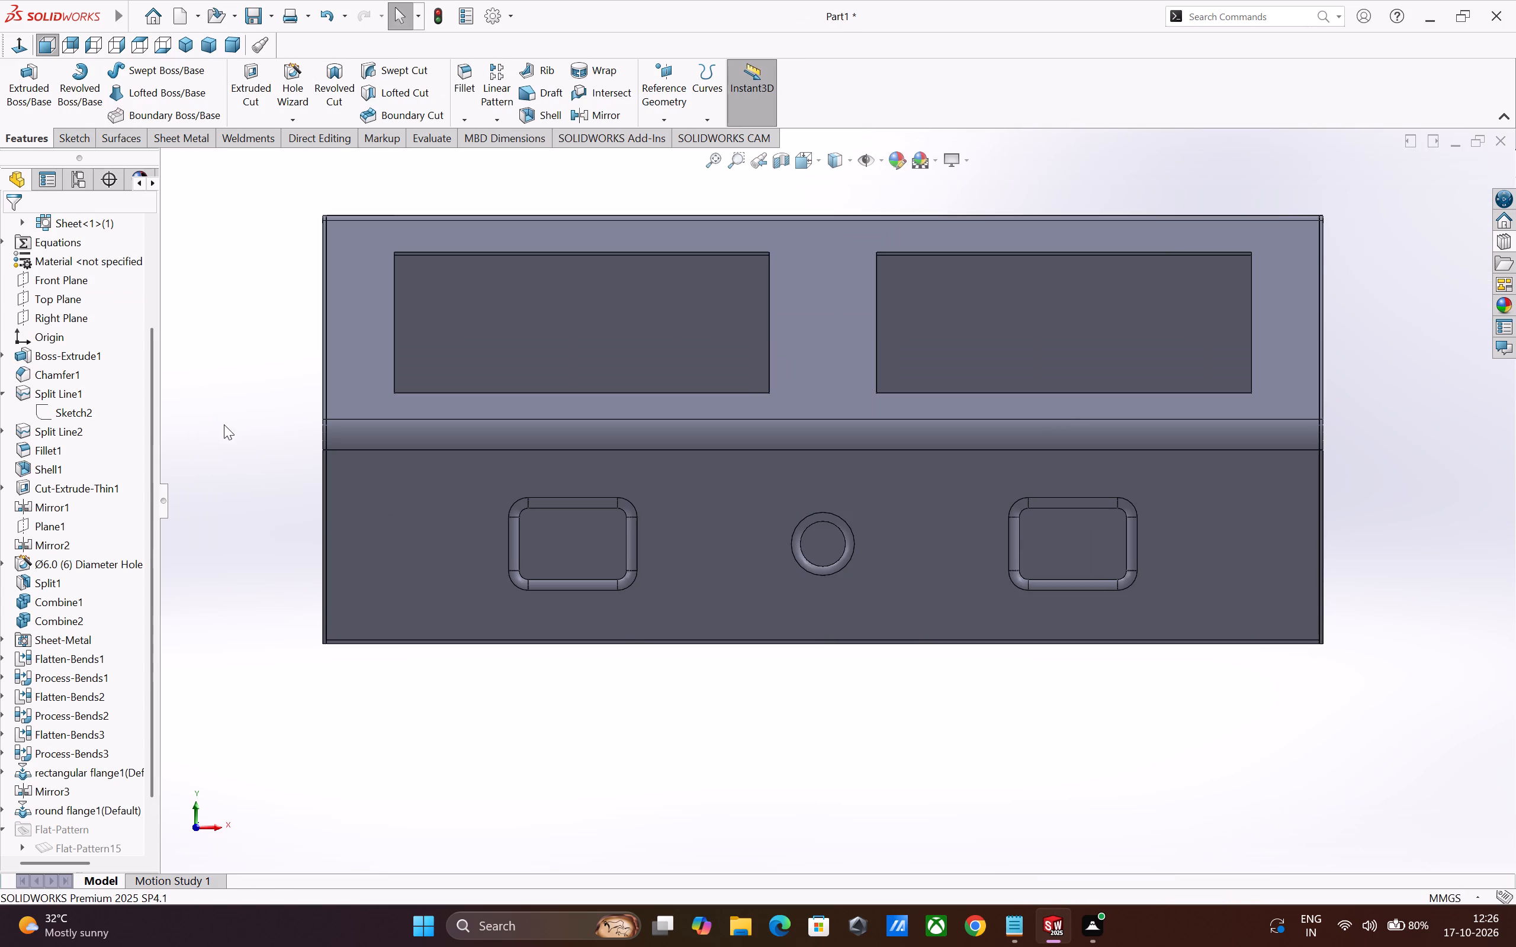
{"action": "left_click", "coordinate": [224, 424]}
{"action": "middle_click_drag", "start_coordinate": [797, 632], "coordinate": [773, 674]}
{"action": "scroll", "coordinate": [773, 674], "scroll_direction": "up", "scroll_amount": 2}
{"action": "middle_click_drag", "start_coordinate": [784, 685], "coordinate": [760, 703]}
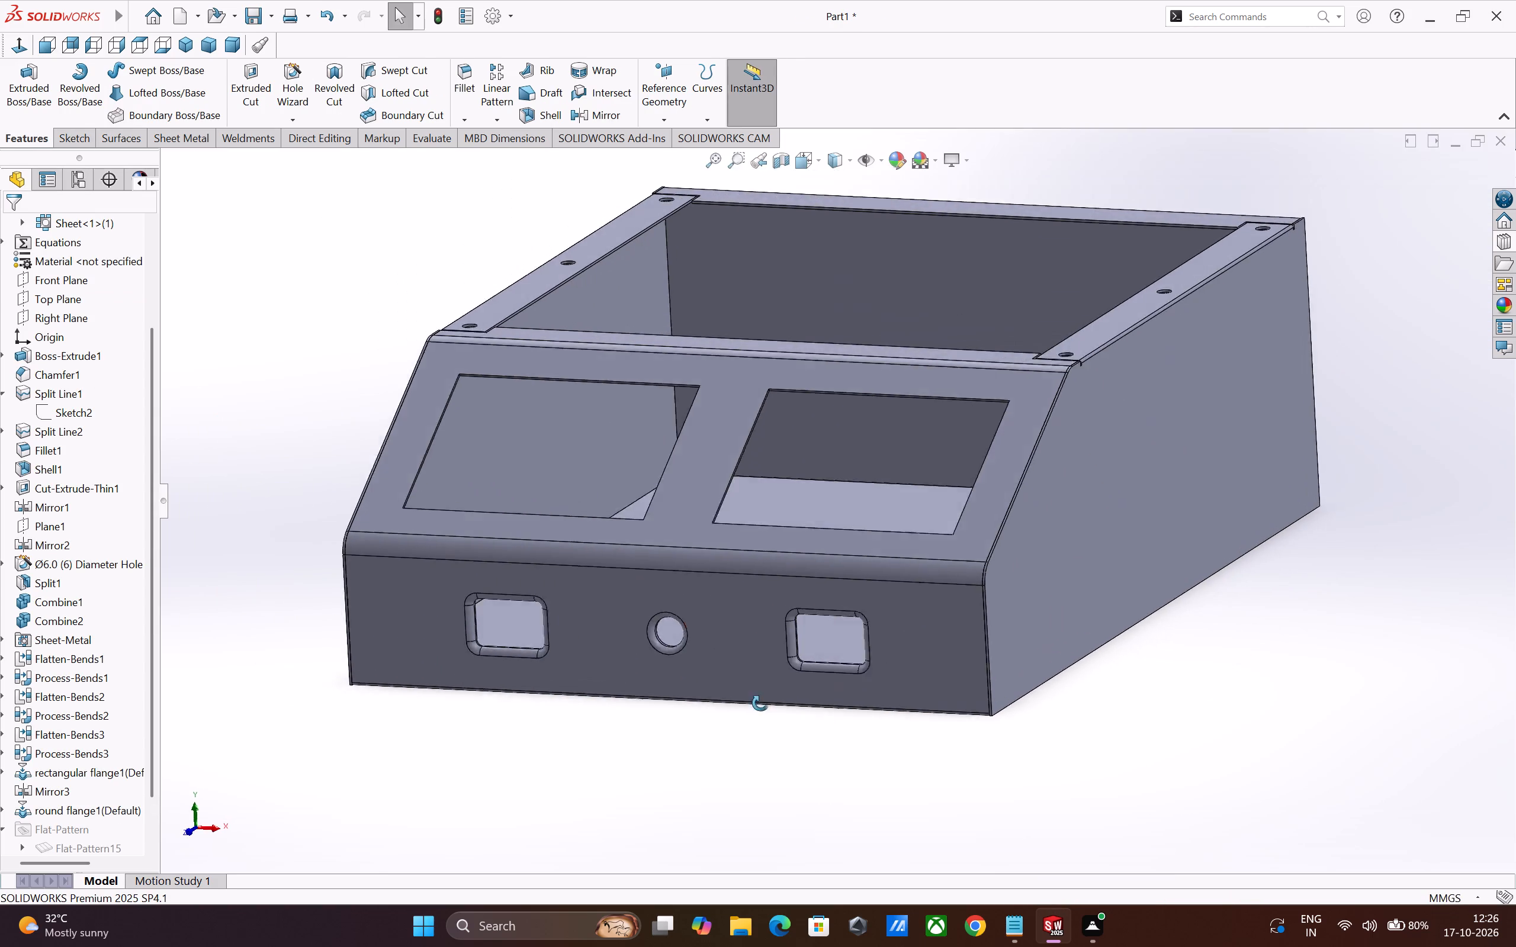
Examine the housing's front face and its rectangular and round flange forms from several angles and up close.
{"action": "middle_click_drag", "start_coordinate": [760, 703], "coordinate": [699, 742]}
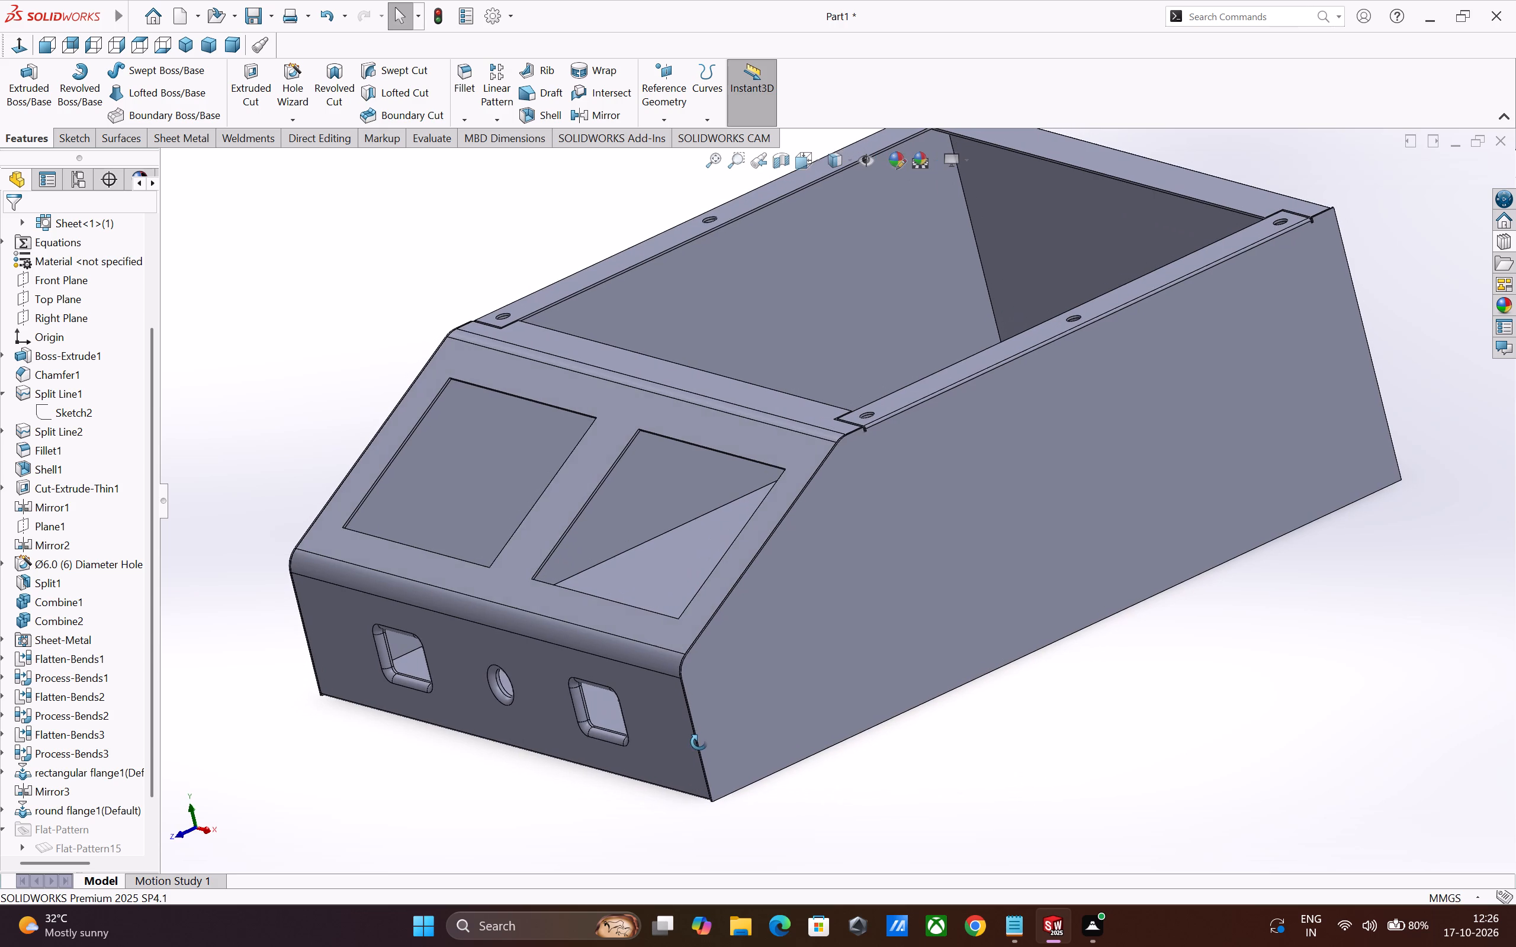
{"action": "middle_click_drag", "start_coordinate": [699, 742], "coordinate": [814, 727]}
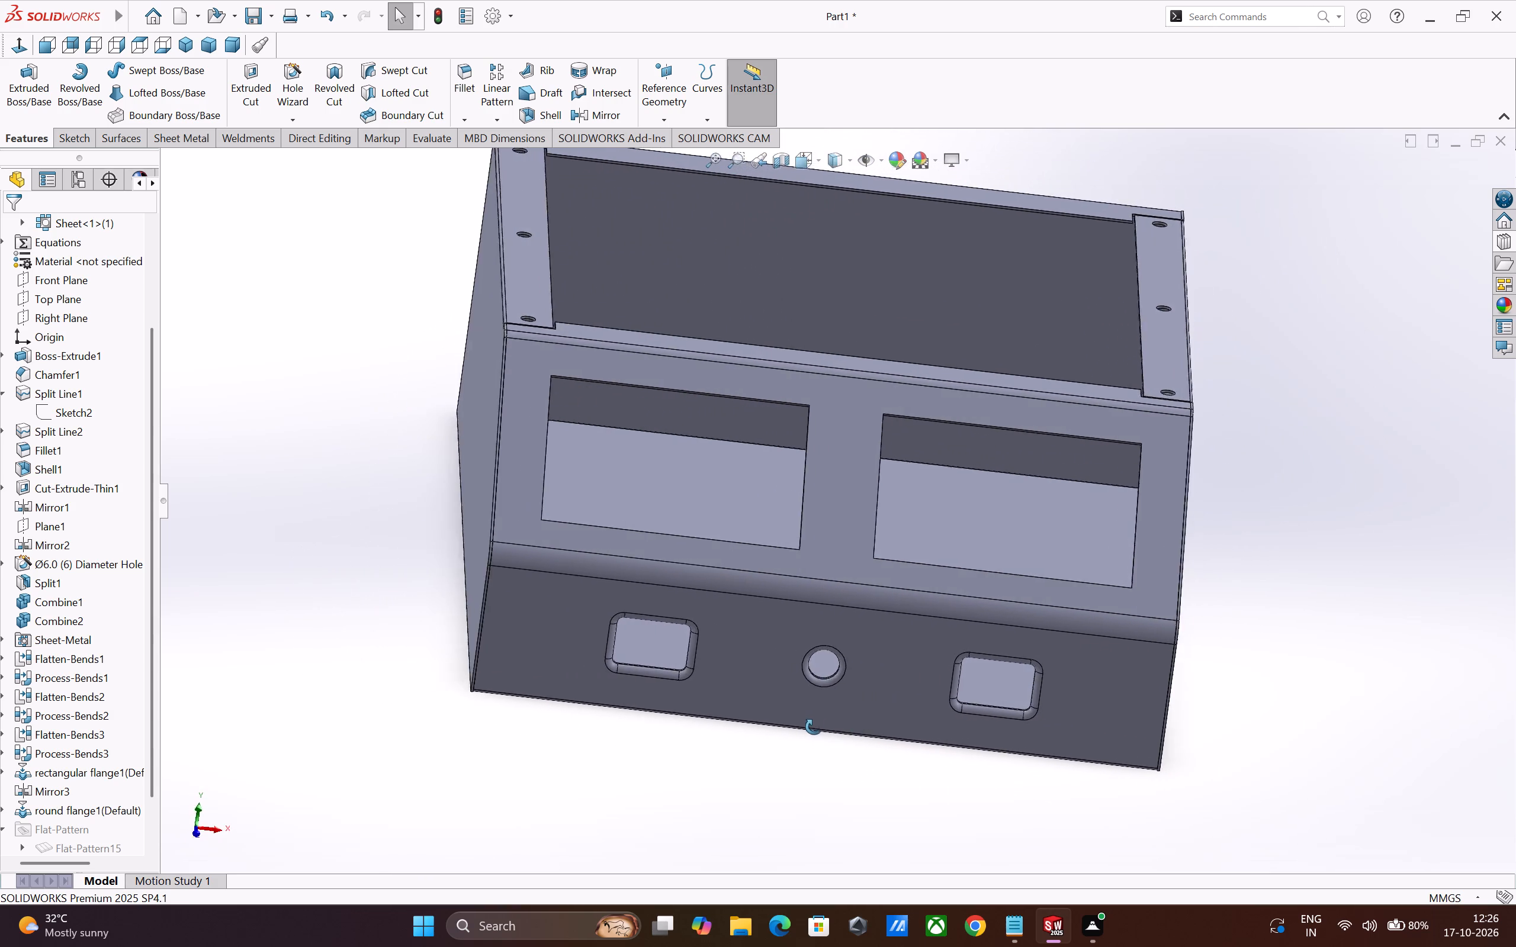
{"action": "middle_click_drag", "start_coordinate": [814, 727], "coordinate": [850, 736]}
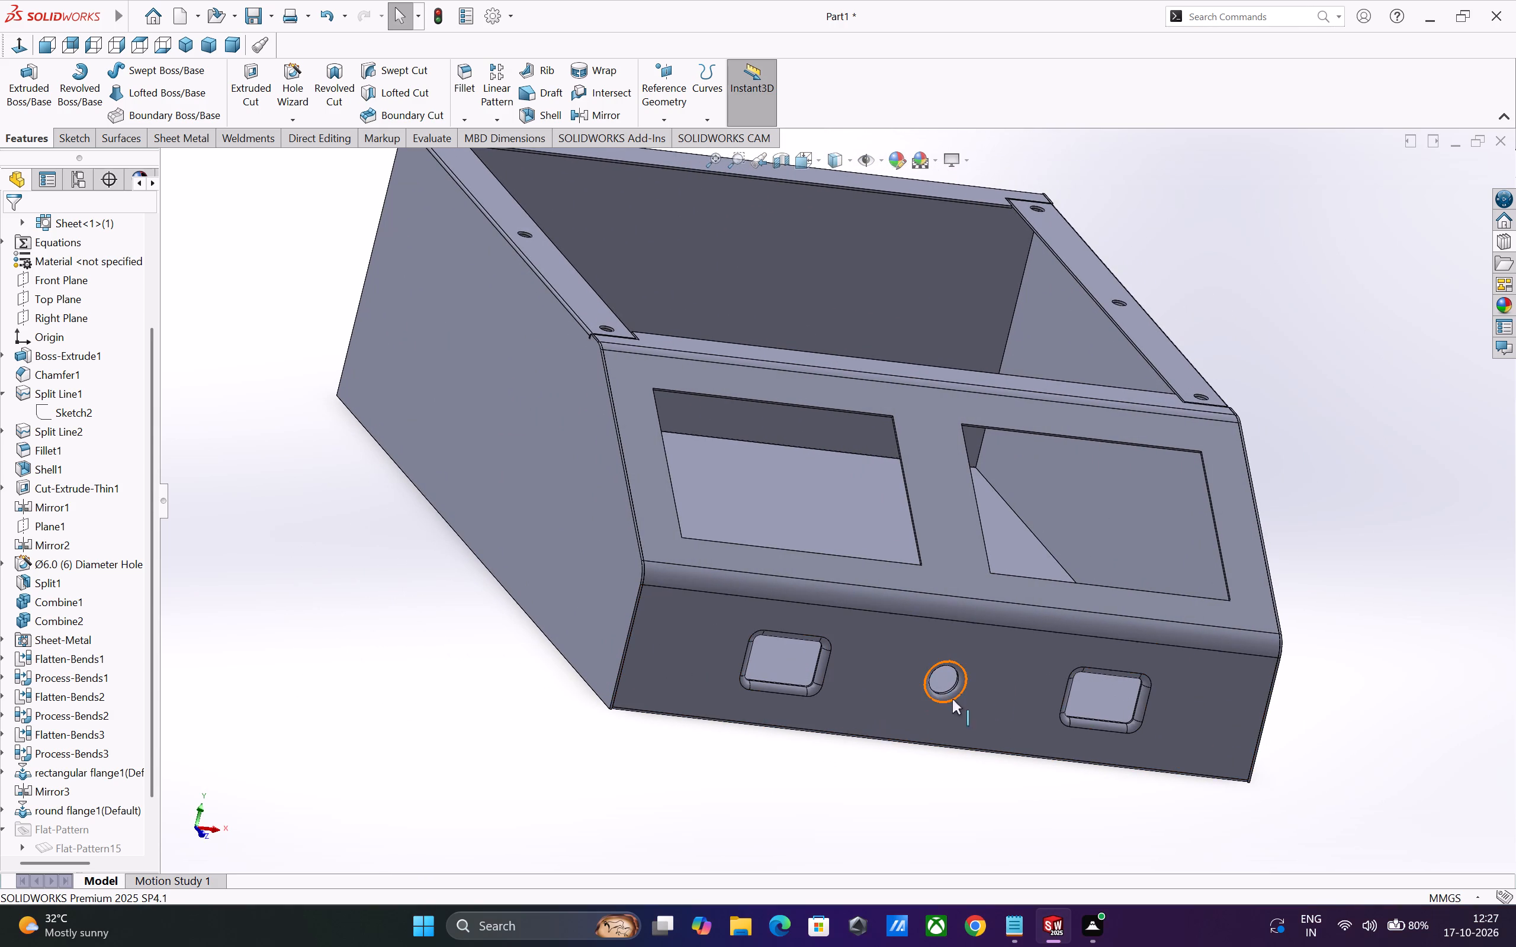
{"action": "scroll", "coordinate": [812, 680], "scroll_direction": "up", "scroll_amount": 2}
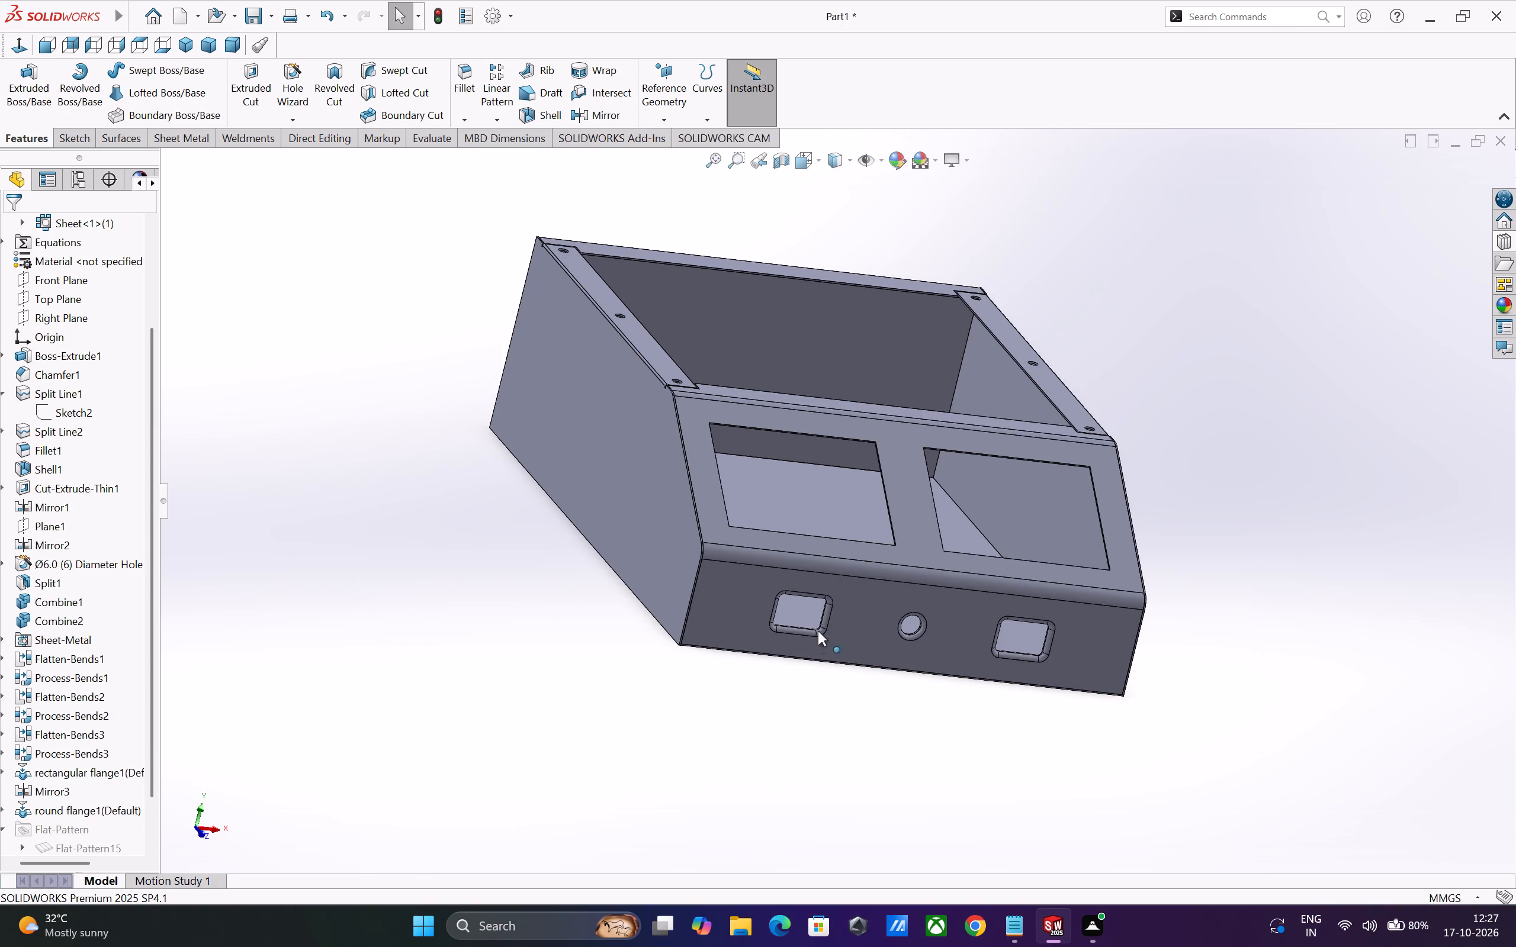
{"action": "scroll", "coordinate": [893, 547], "scroll_direction": "down", "scroll_amount": 5}
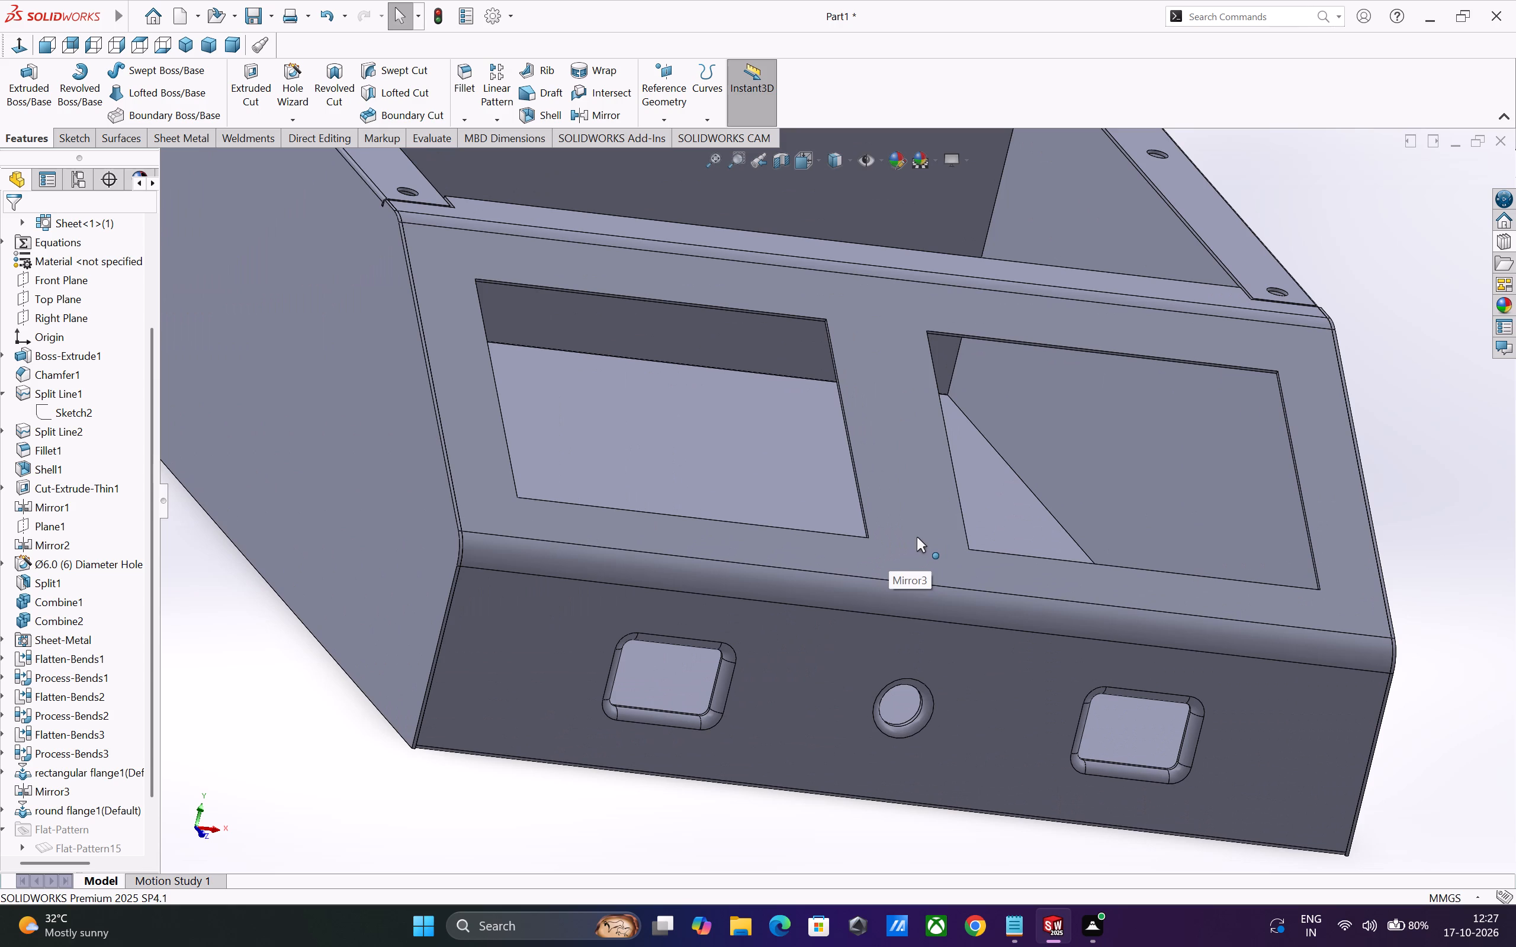
{"action": "scroll", "coordinate": [917, 537], "scroll_direction": "up", "scroll_amount": 1}
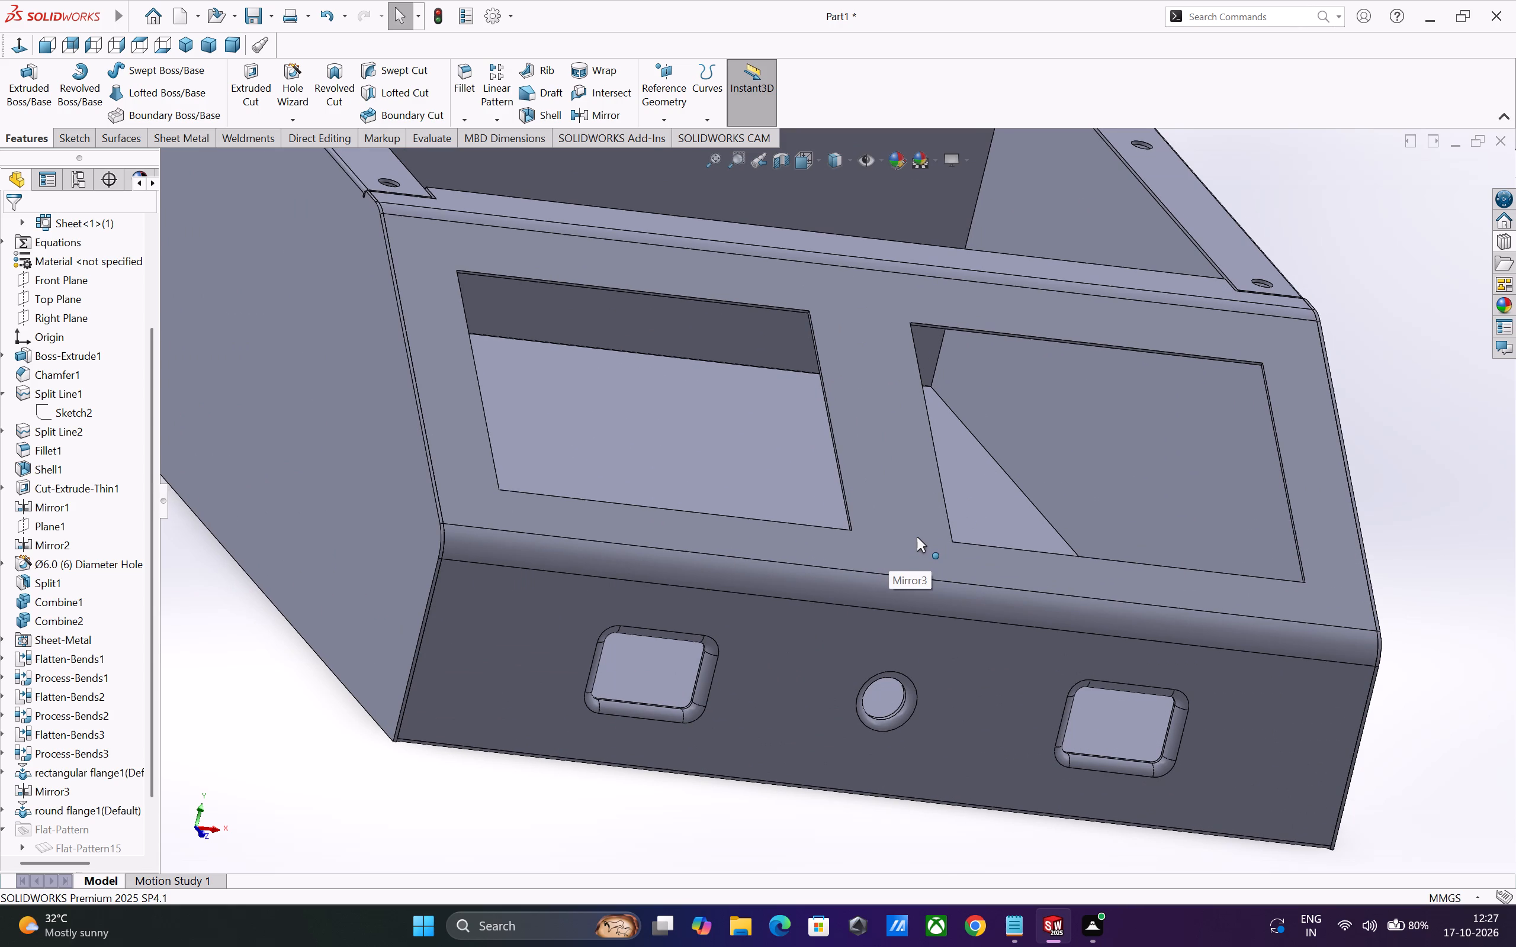
{"action": "scroll", "coordinate": [917, 537], "scroll_direction": "down", "scroll_amount": 1}
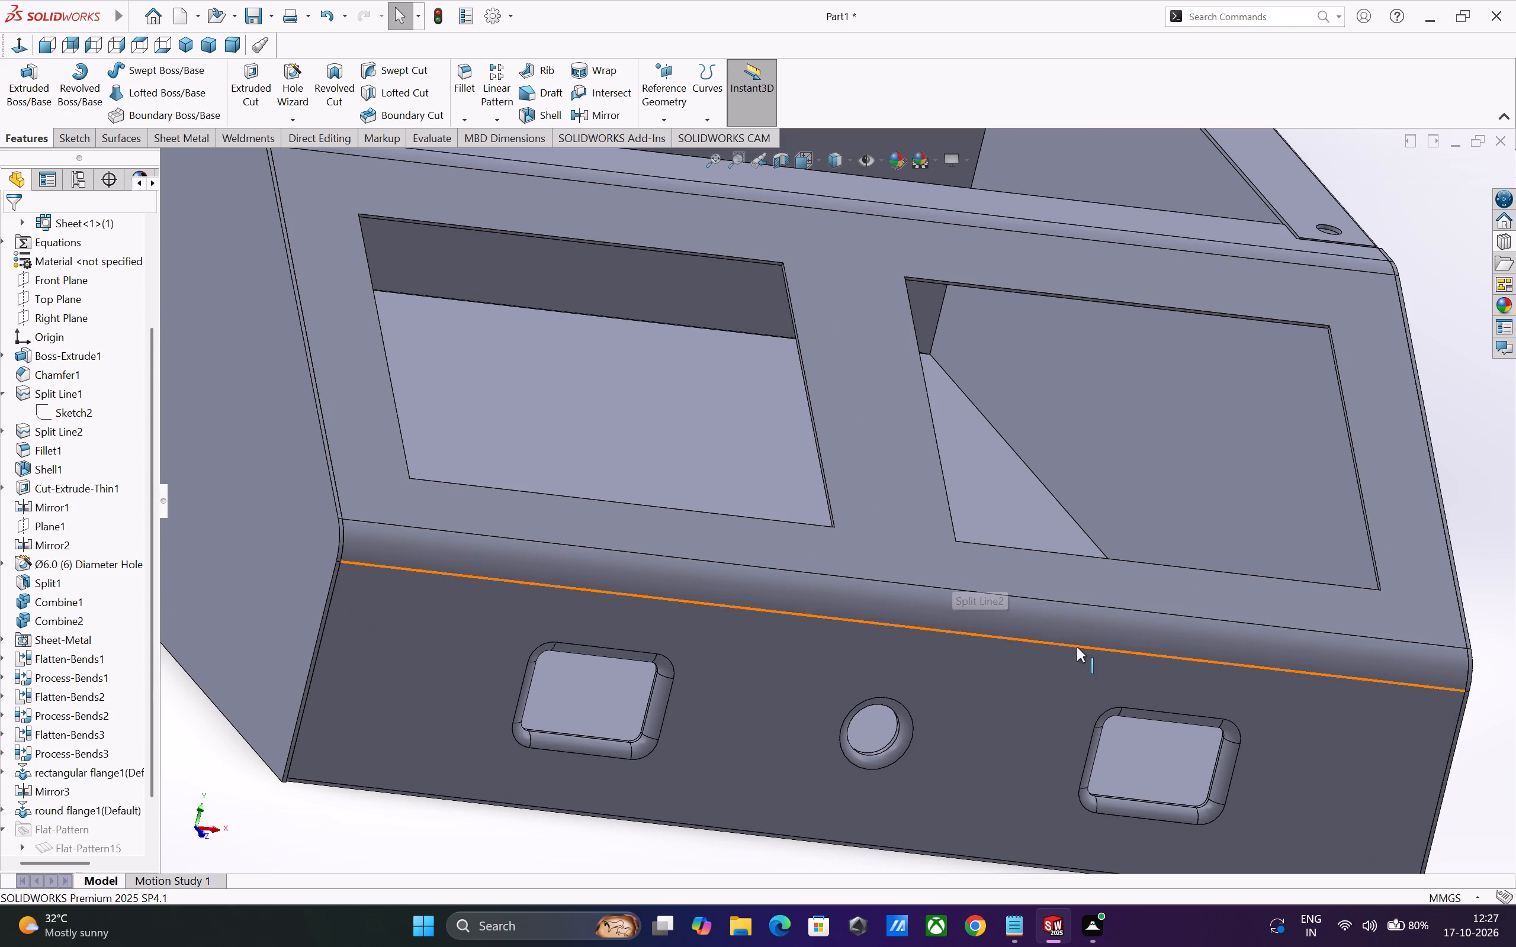
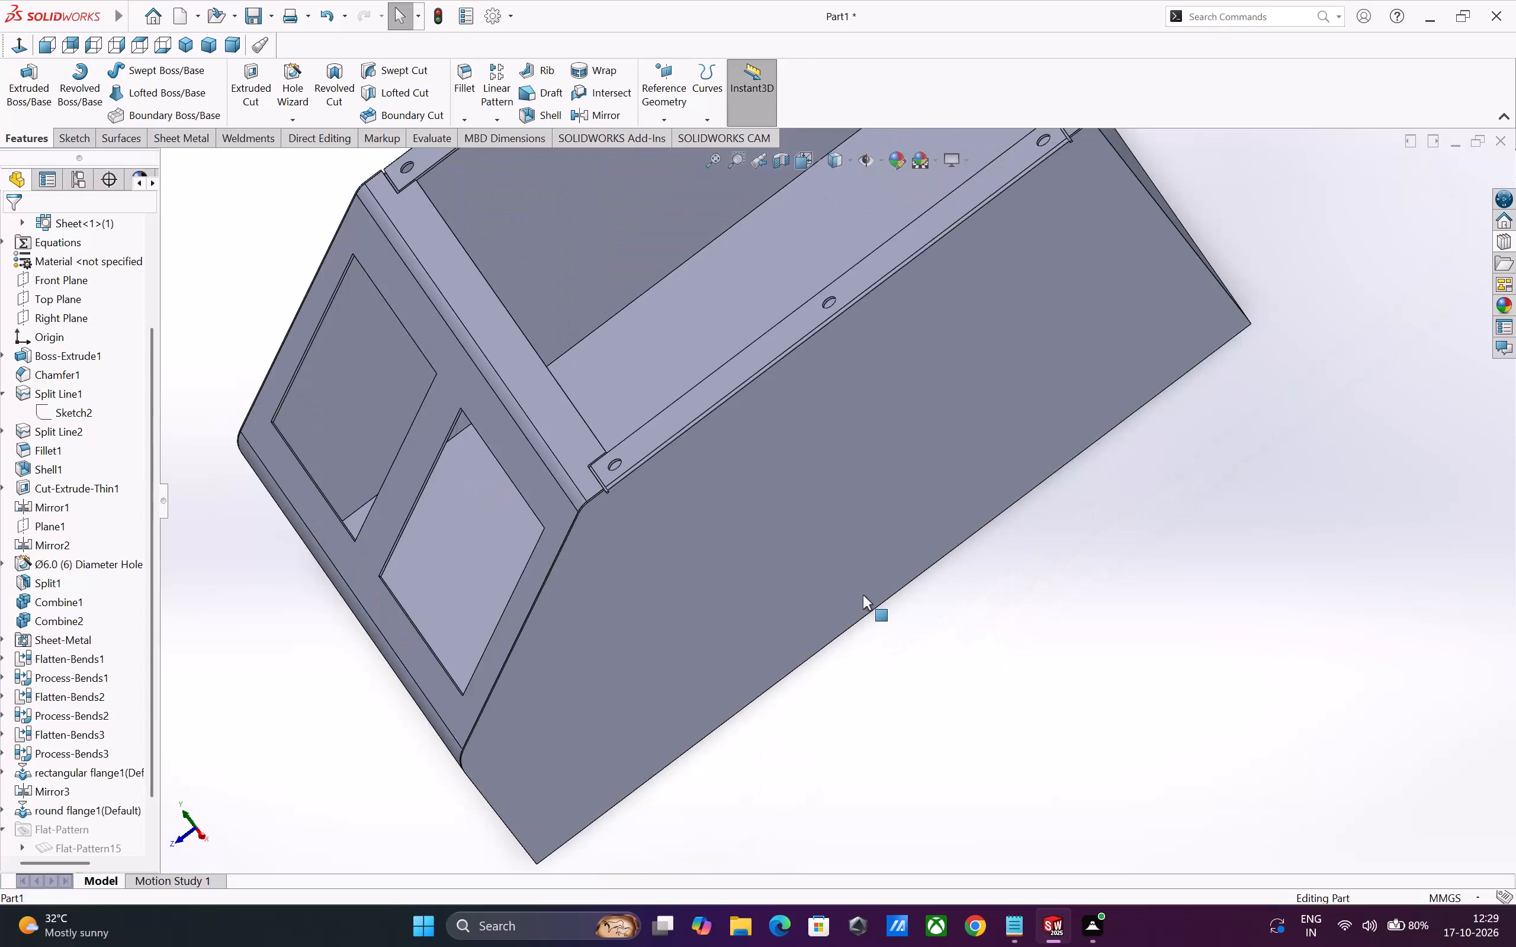
Start a sketch on the housing's back face and draw a circle about 49 mm in diameter near one side.
{"action": "scroll", "coordinate": [863, 595], "scroll_direction": "up", "scroll_amount": 1}
{"action": "middle_click_drag", "start_coordinate": [863, 595], "coordinate": [813, 669]}
{"action": "left_click", "coordinate": [1044, 260]}
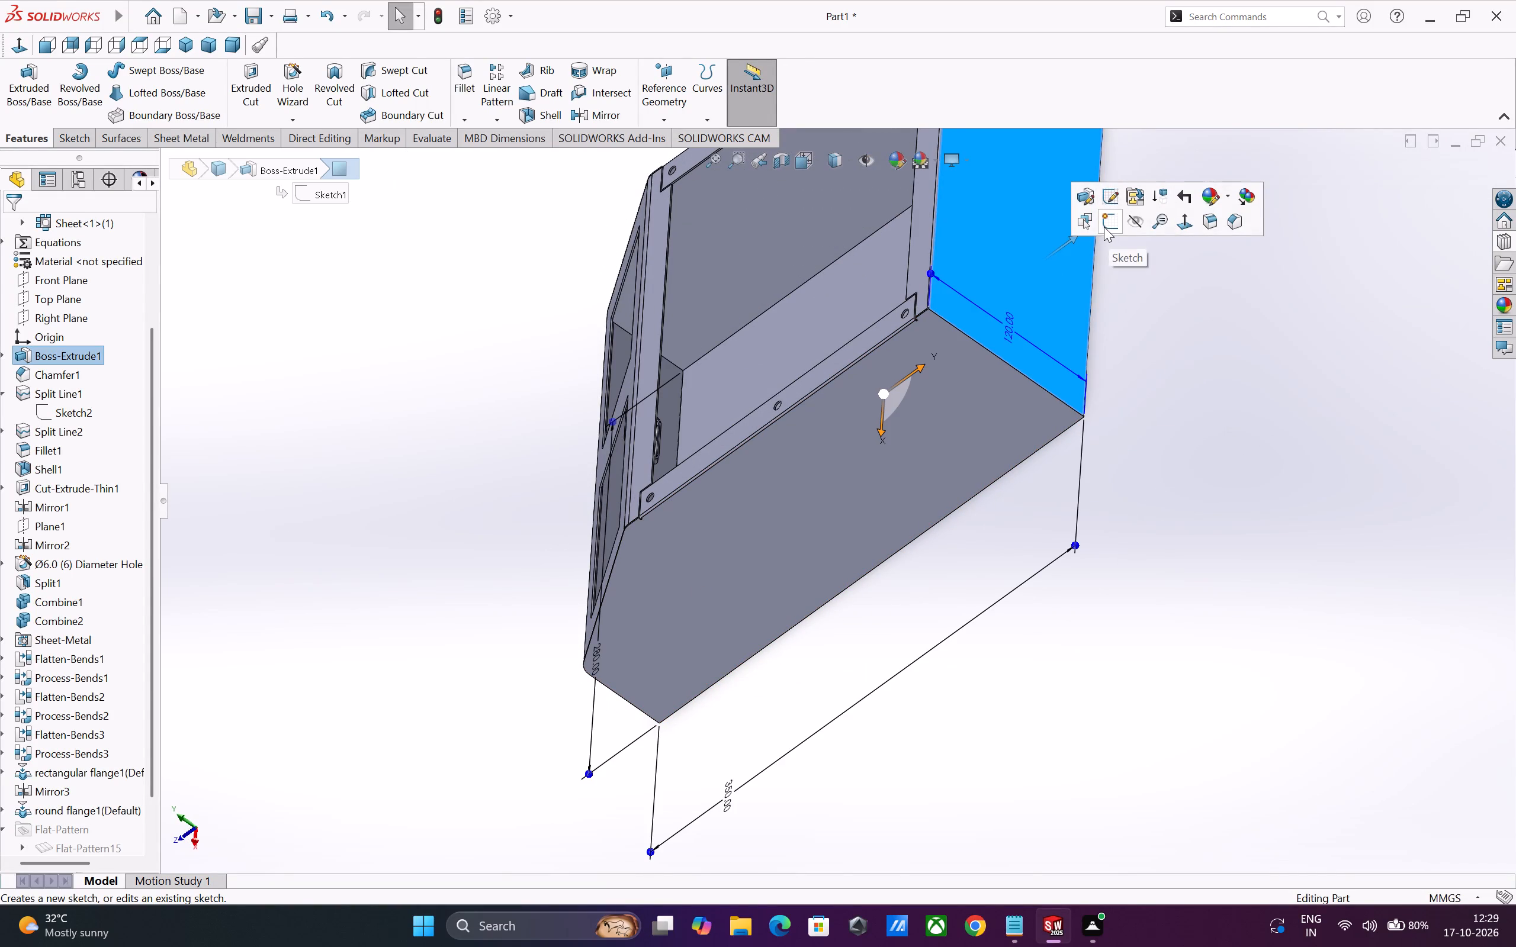
{"action": "left_click", "coordinate": [1104, 227]}
{"action": "left_click", "coordinate": [136, 73]}
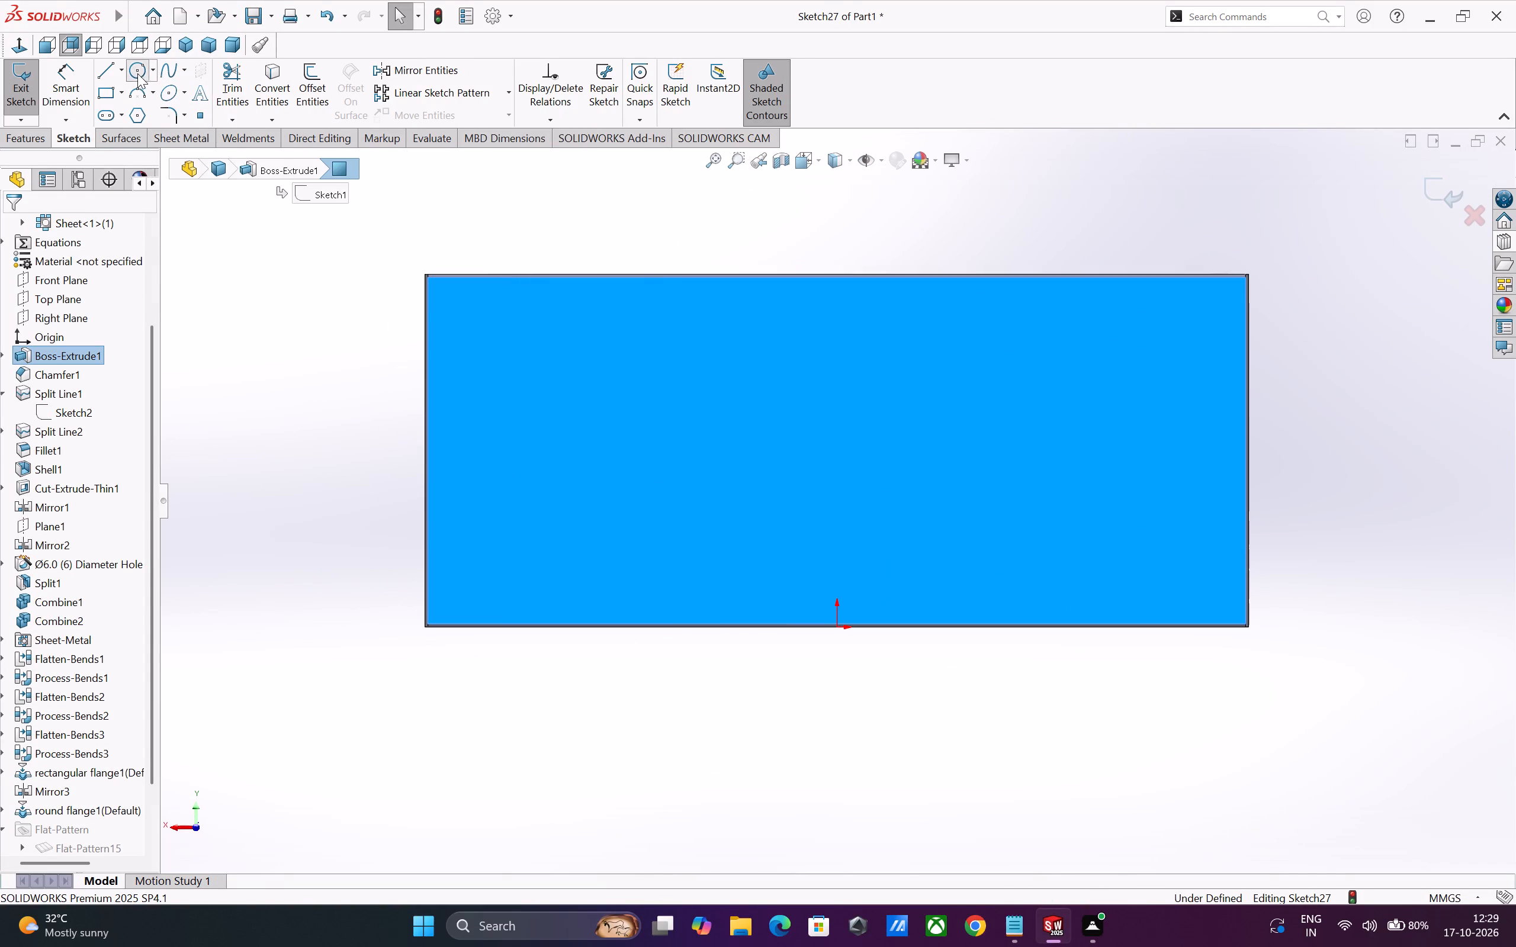
{"action": "left_click_drag", "start_coordinate": [604, 463], "coordinate": [599, 453]}
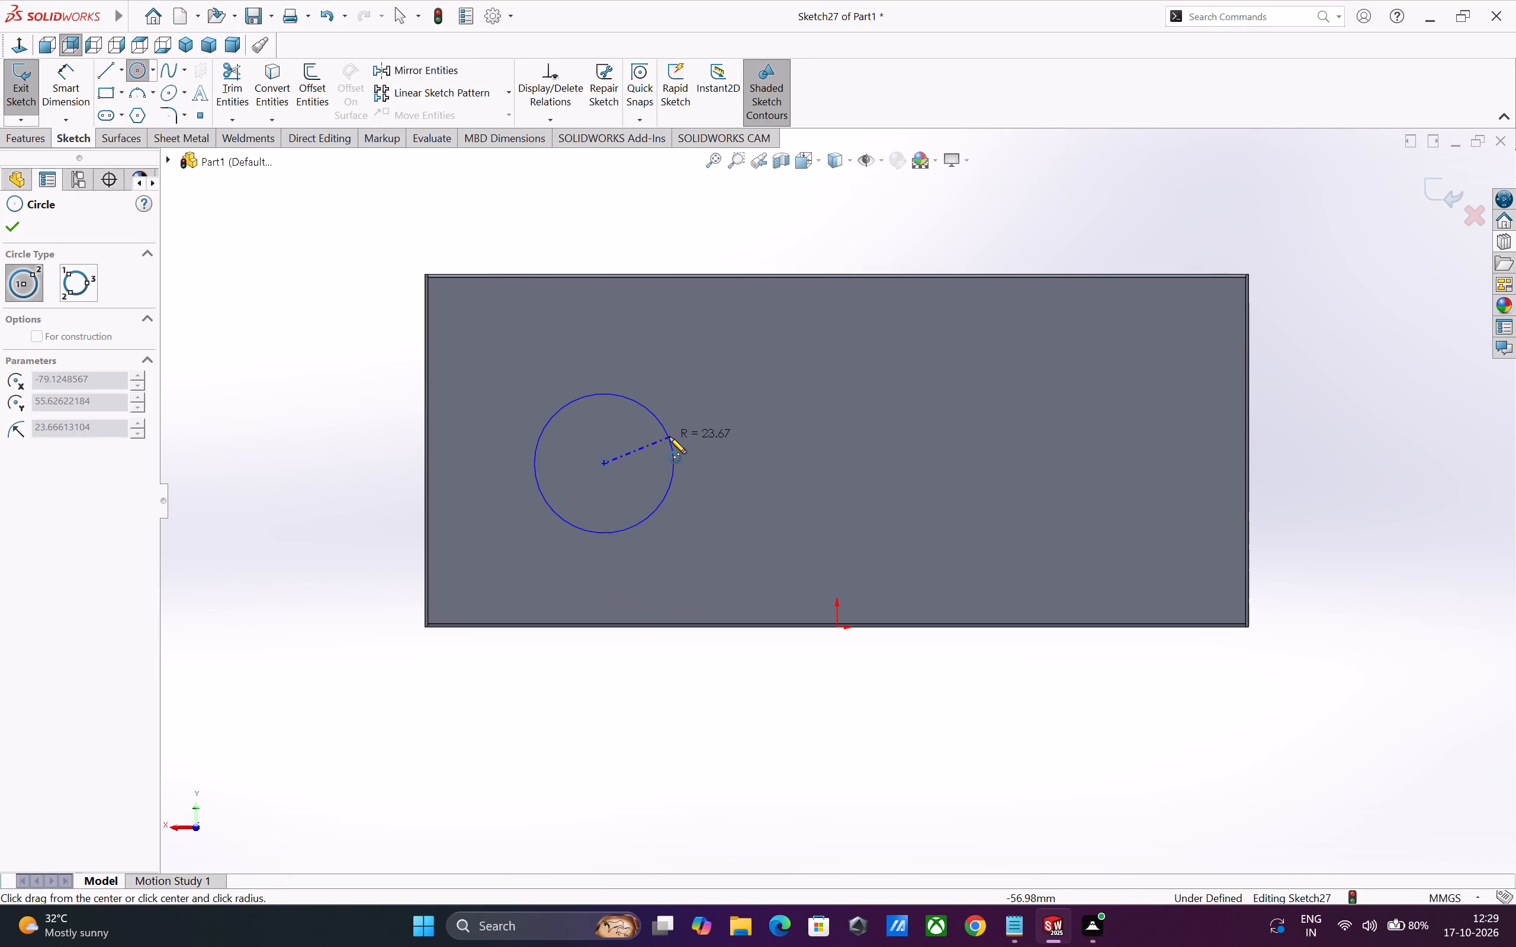
{"action": "left_click", "coordinate": [670, 434]}
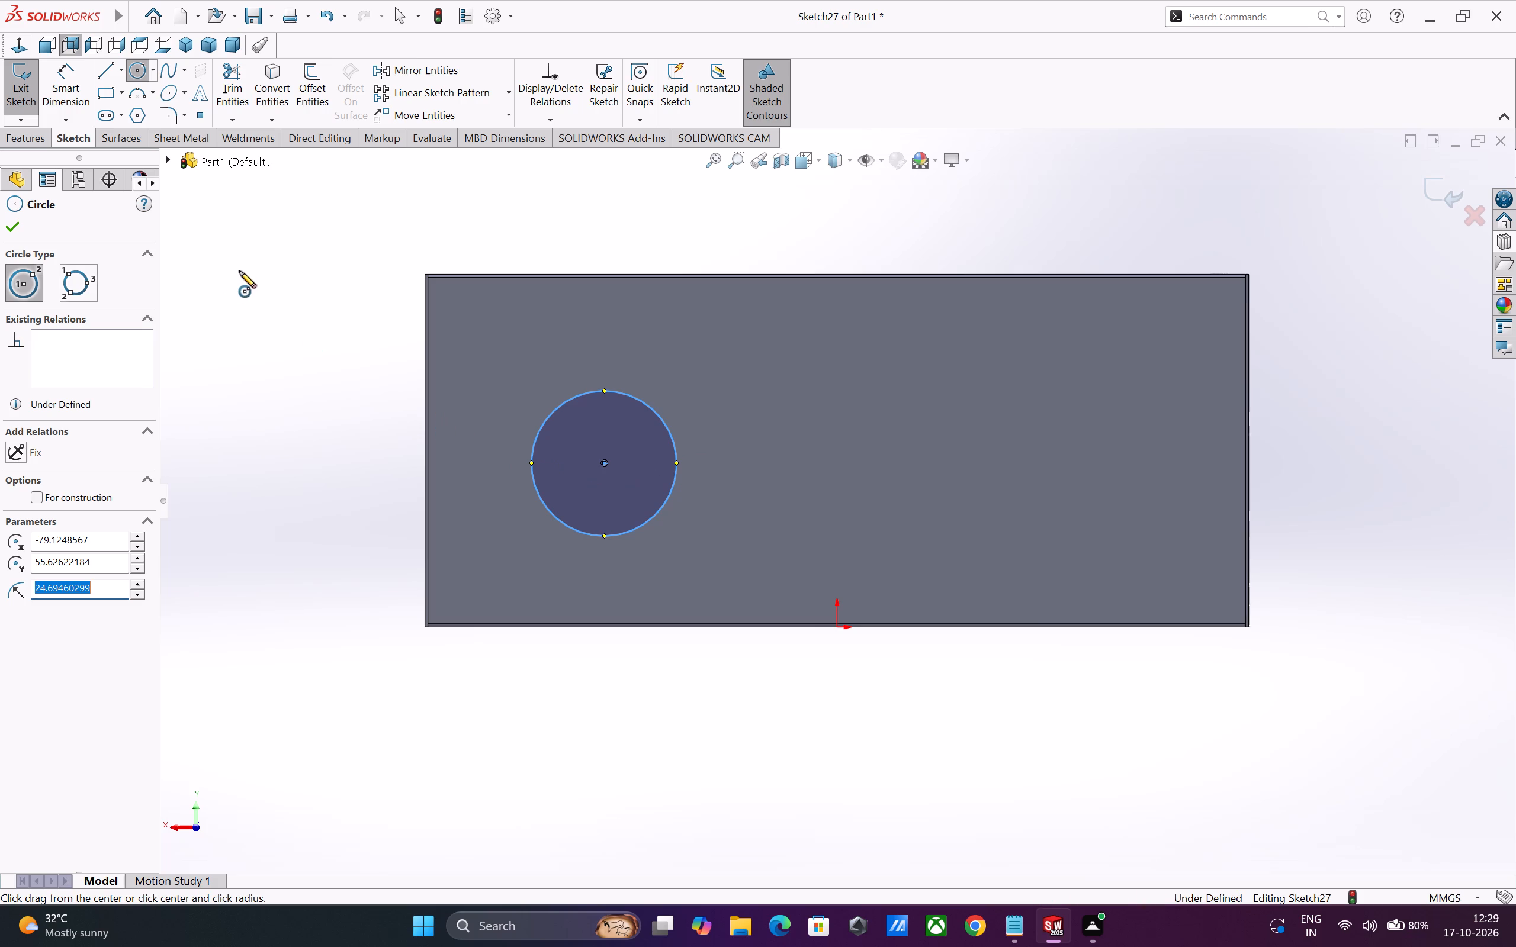
Dimension the circle's diameter to 70 mm.
{"action": "left_click", "coordinate": [69, 94]}
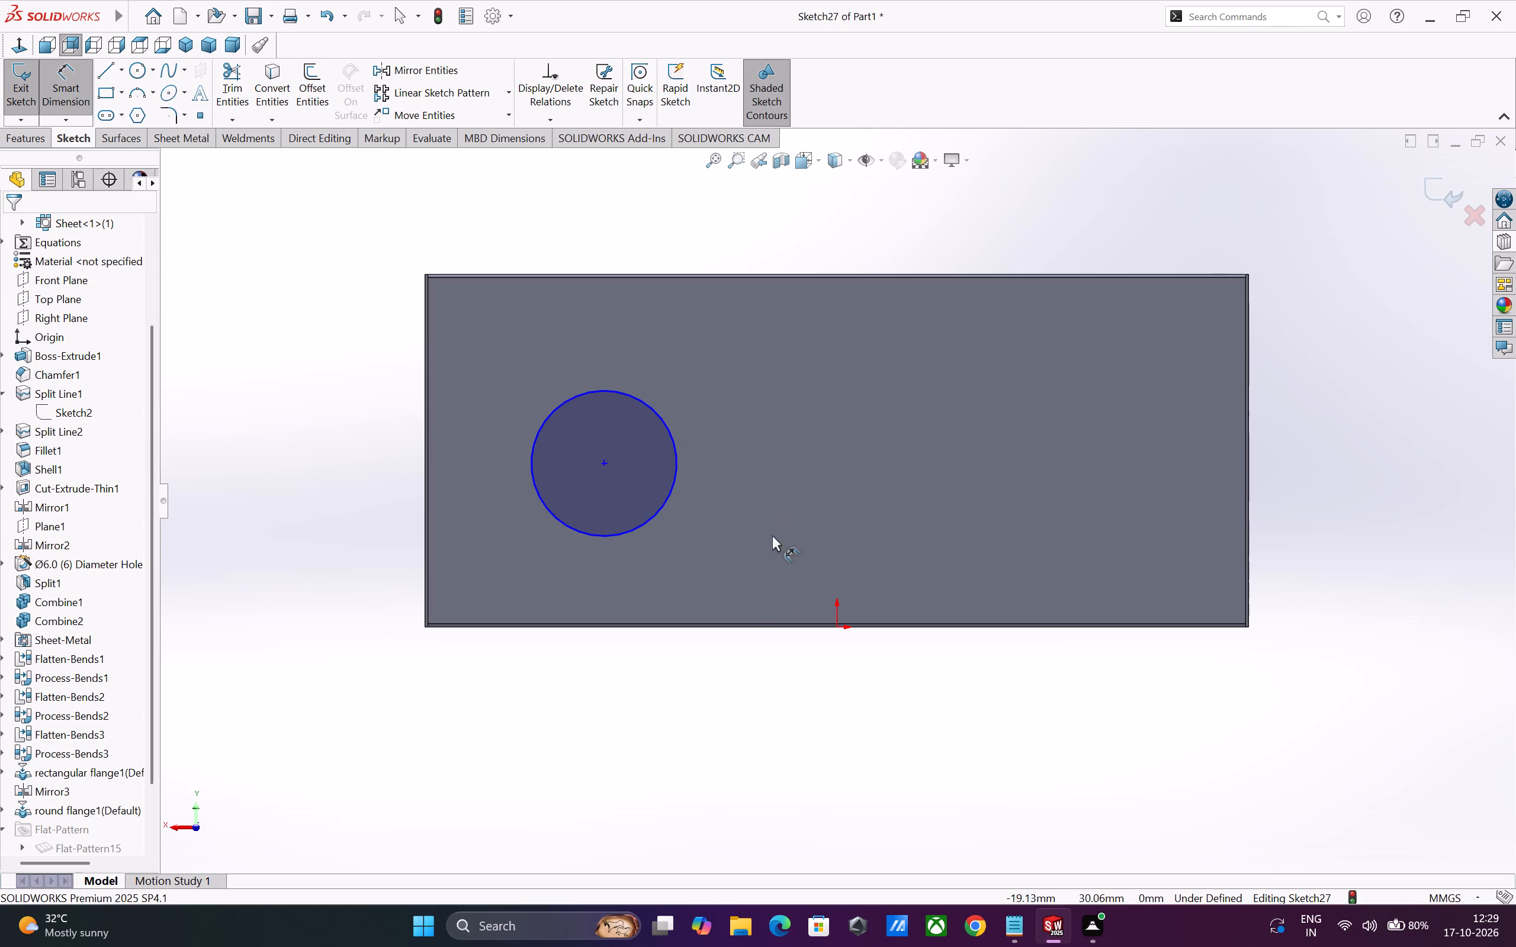
{"action": "left_click", "coordinate": [599, 536]}
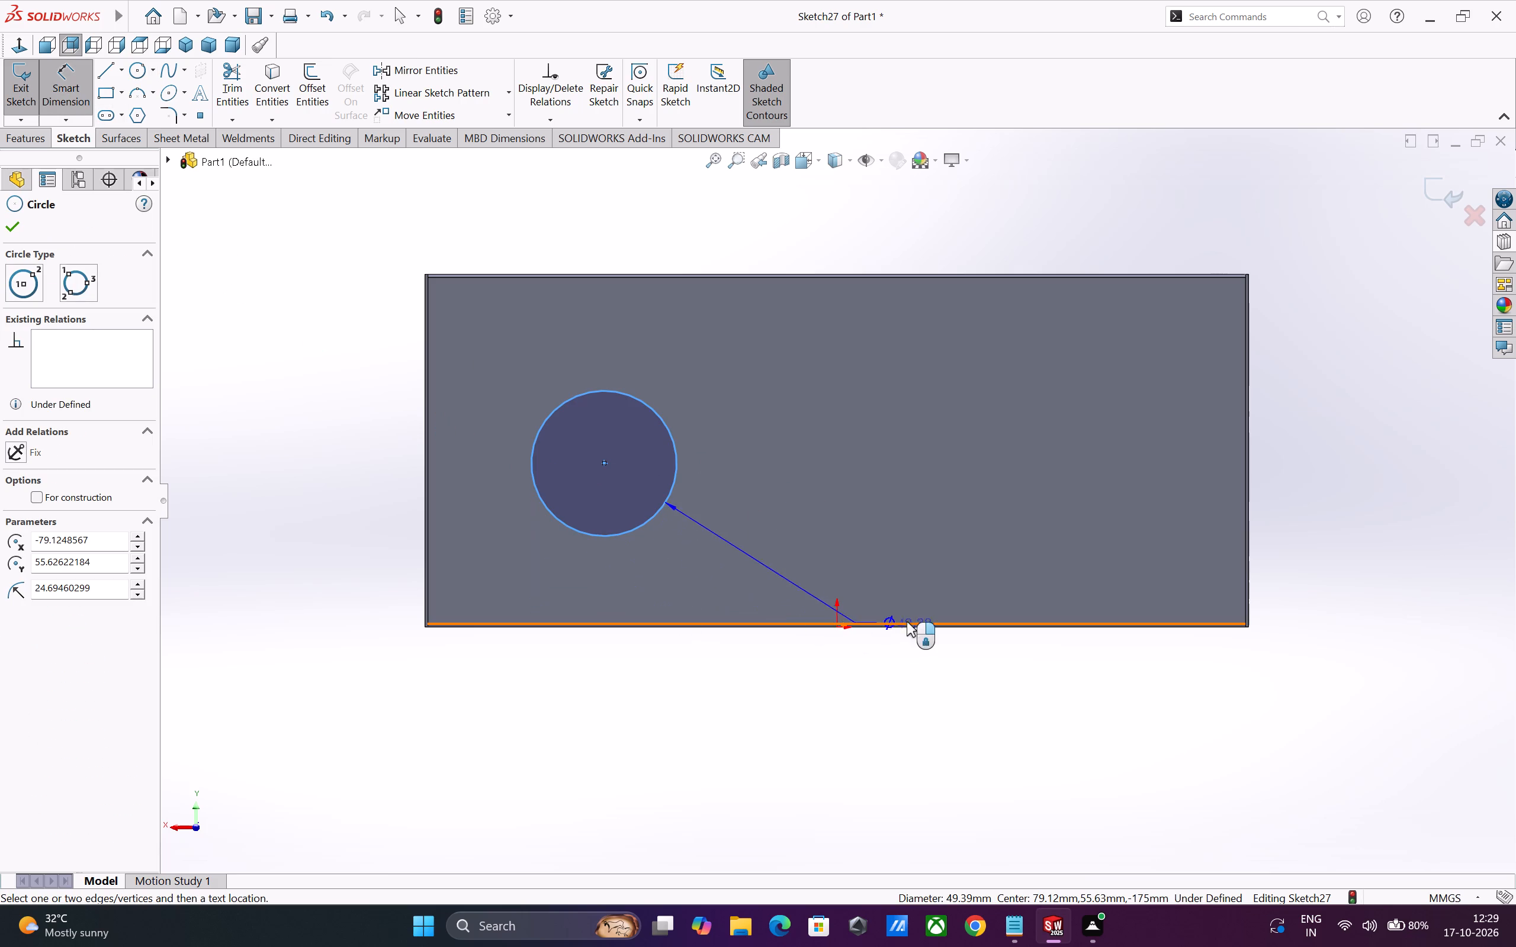
{"action": "left_click", "coordinate": [738, 474]}
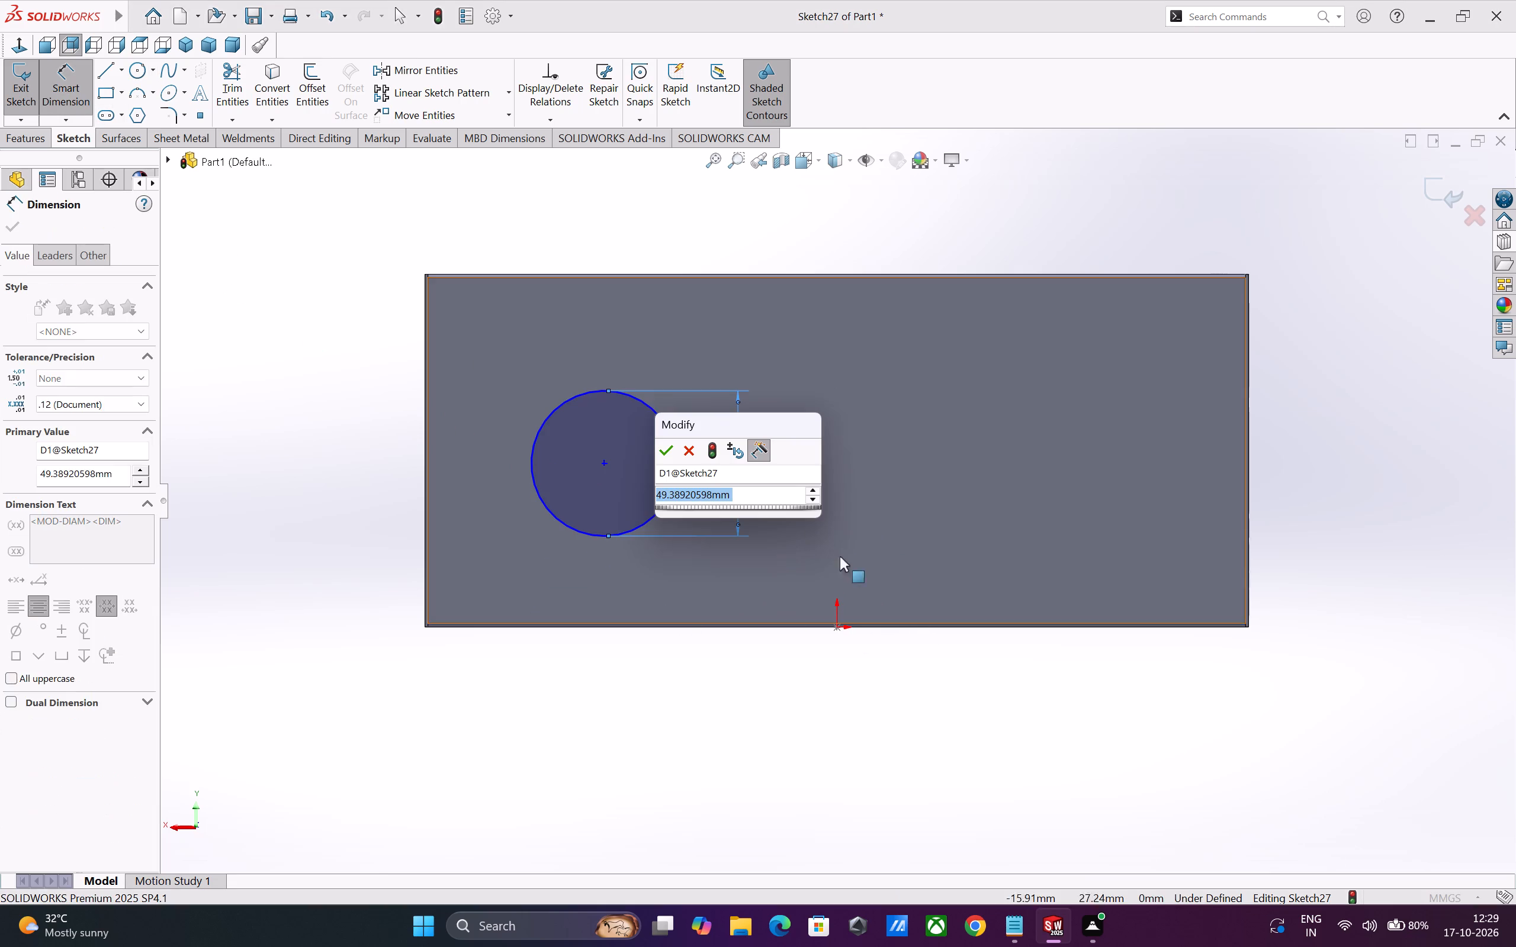
{"action": "key", "text": "7"}
{"action": "key", "text": "0"}
{"action": "key", "text": "Return"}
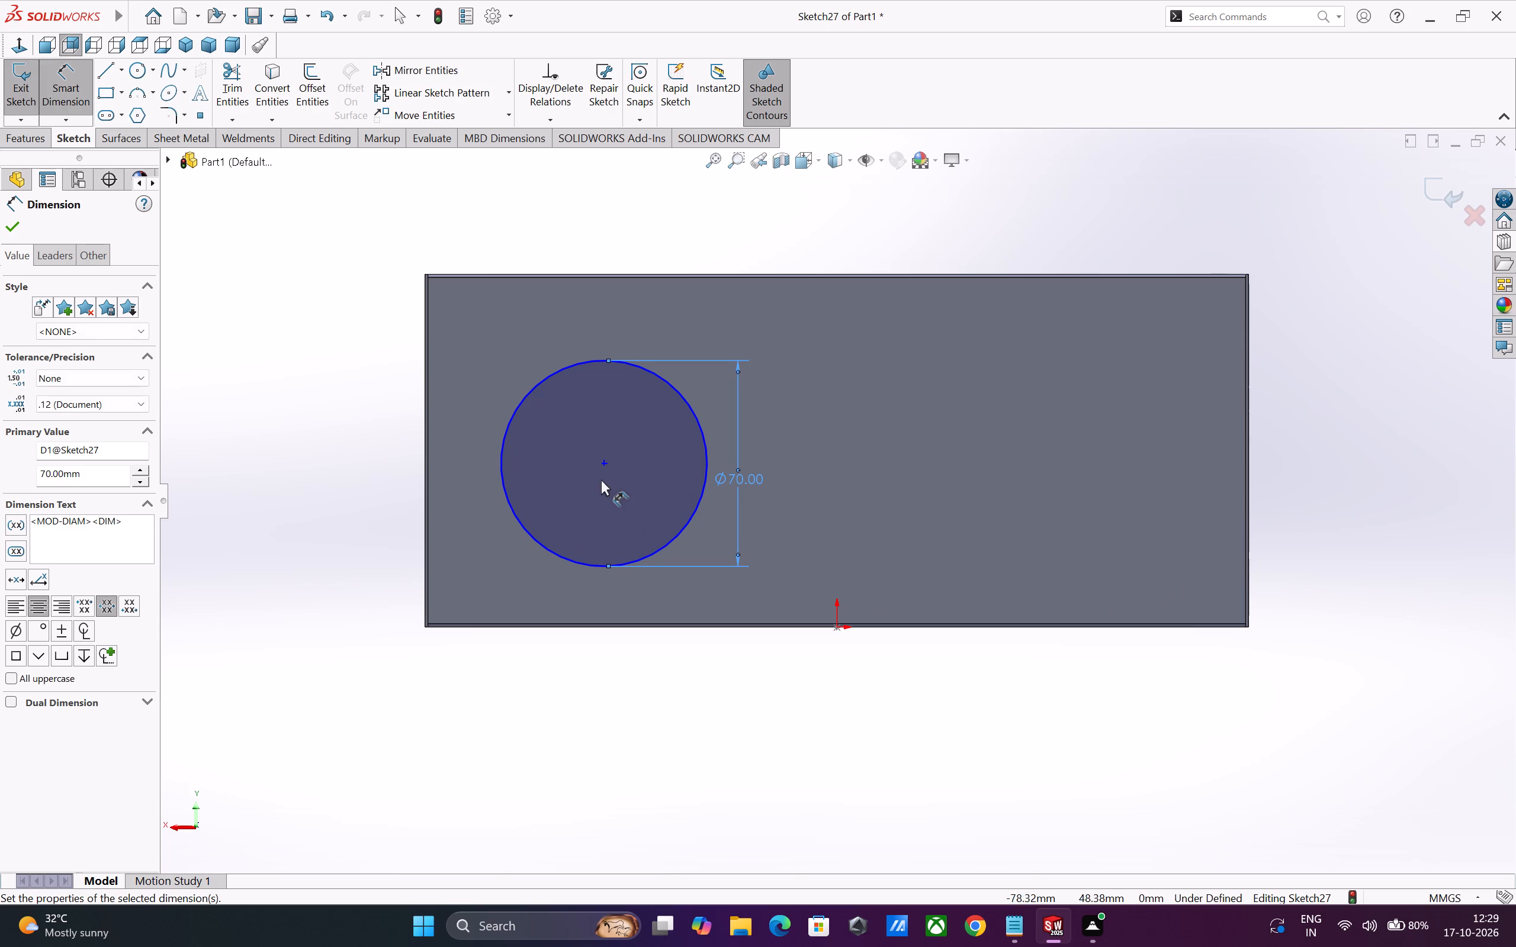
Position the circle's centre 60 mm above the bottom edge of the back face.
{"action": "left_click", "coordinate": [603, 462]}
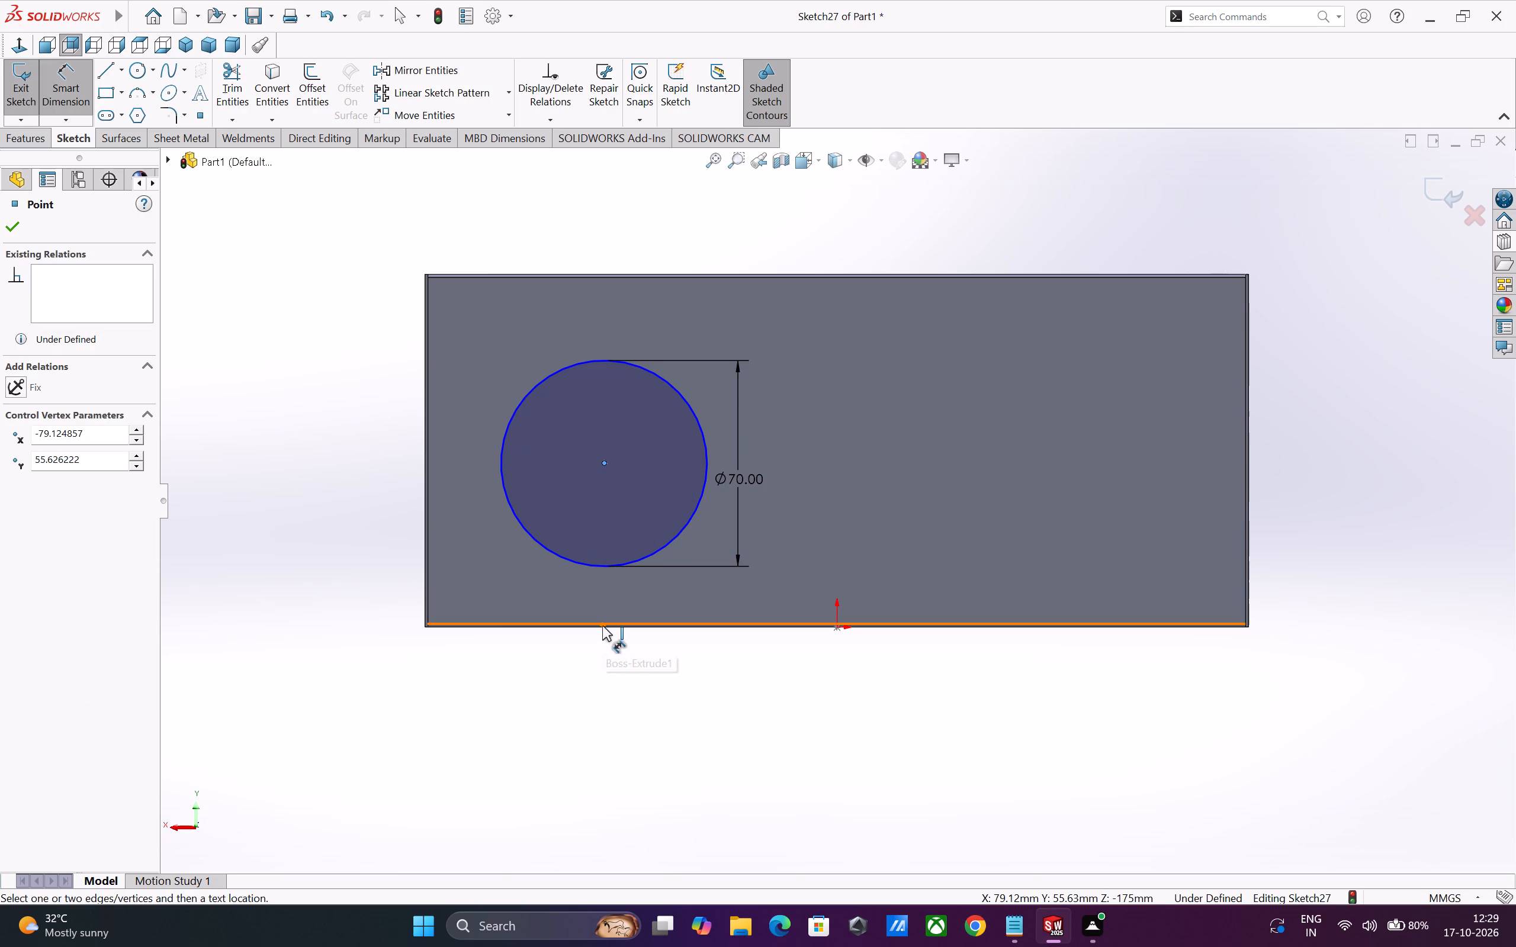
{"action": "left_click", "coordinate": [602, 627]}
{"action": "left_click", "coordinate": [317, 552]}
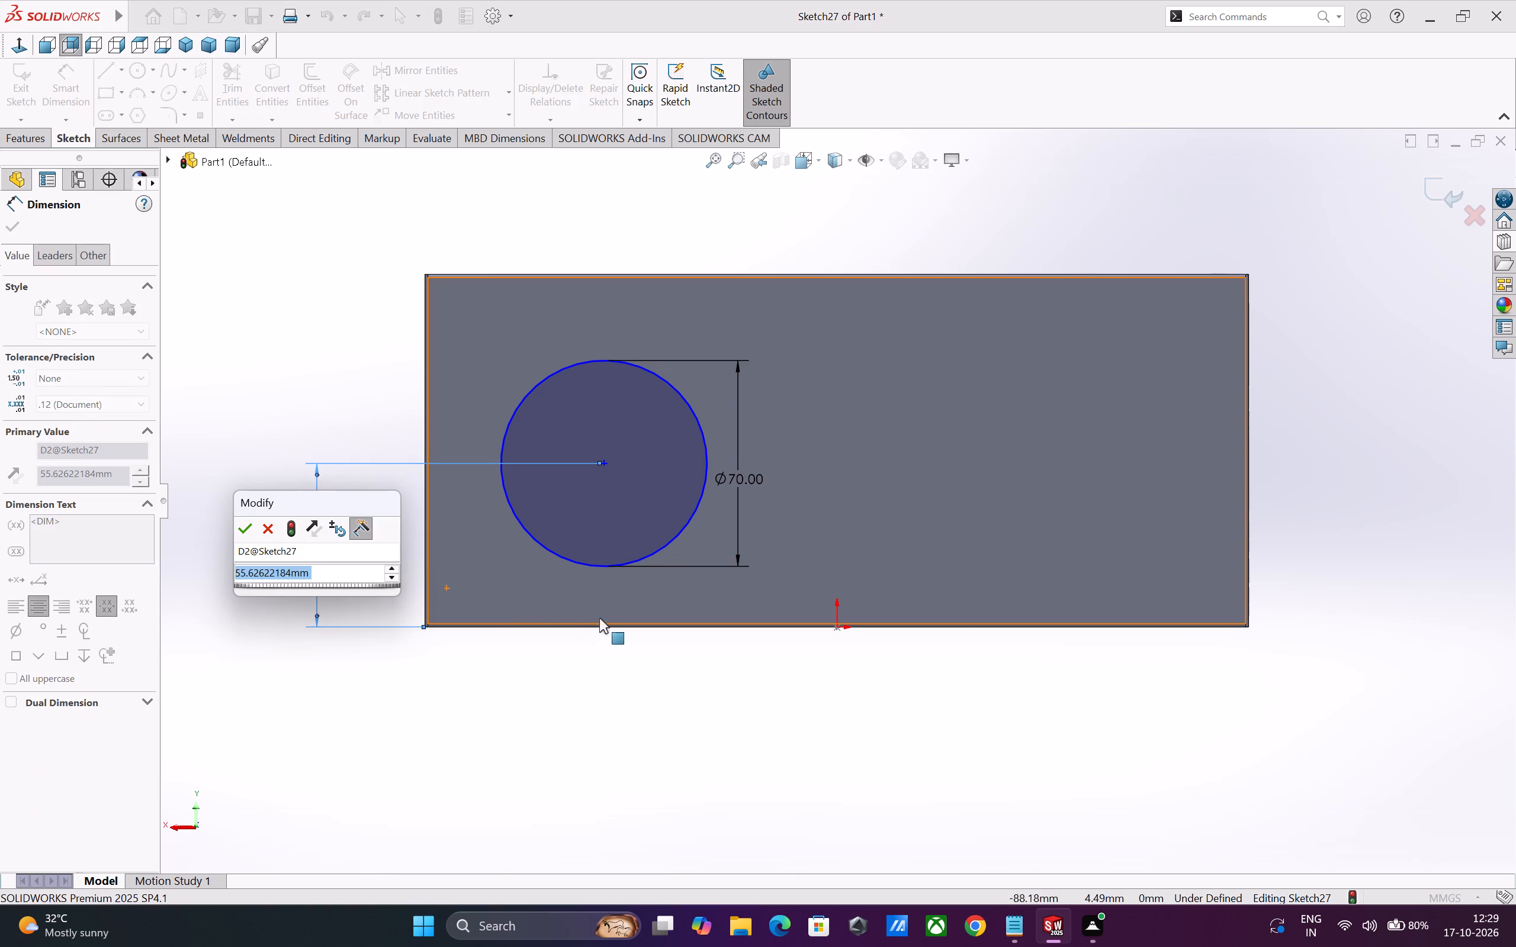
{"action": "key", "text": "6"}
{"action": "key", "text": "0"}
{"action": "key", "text": "Return"}
{"action": "scroll", "coordinate": [626, 648], "scroll_direction": "up", "scroll_amount": 1}
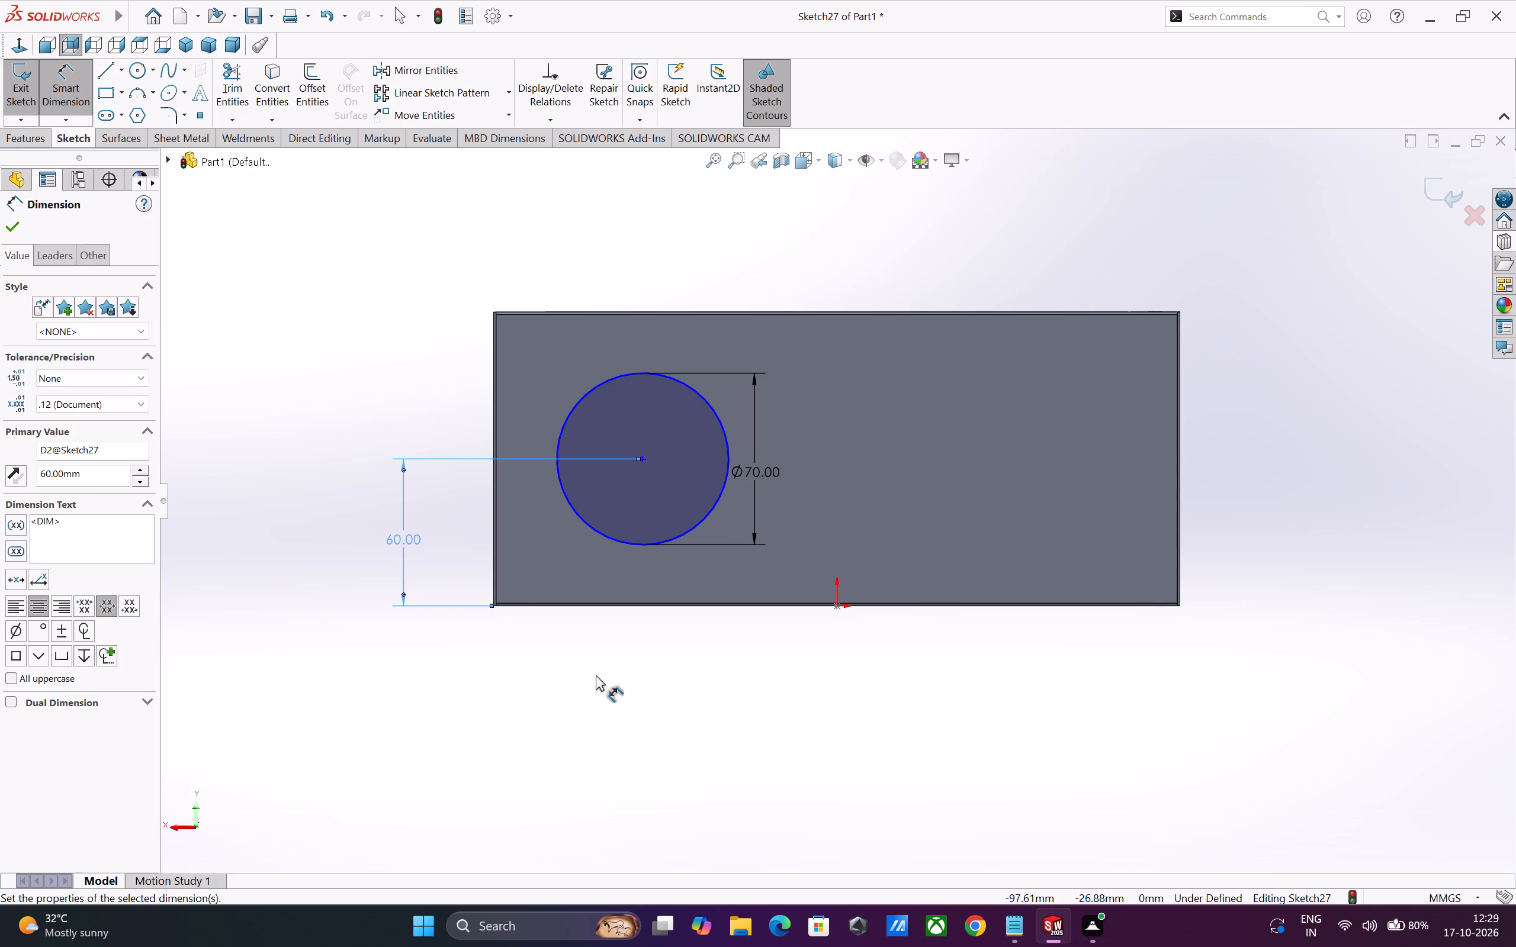
{"action": "left_click", "coordinate": [596, 675]}
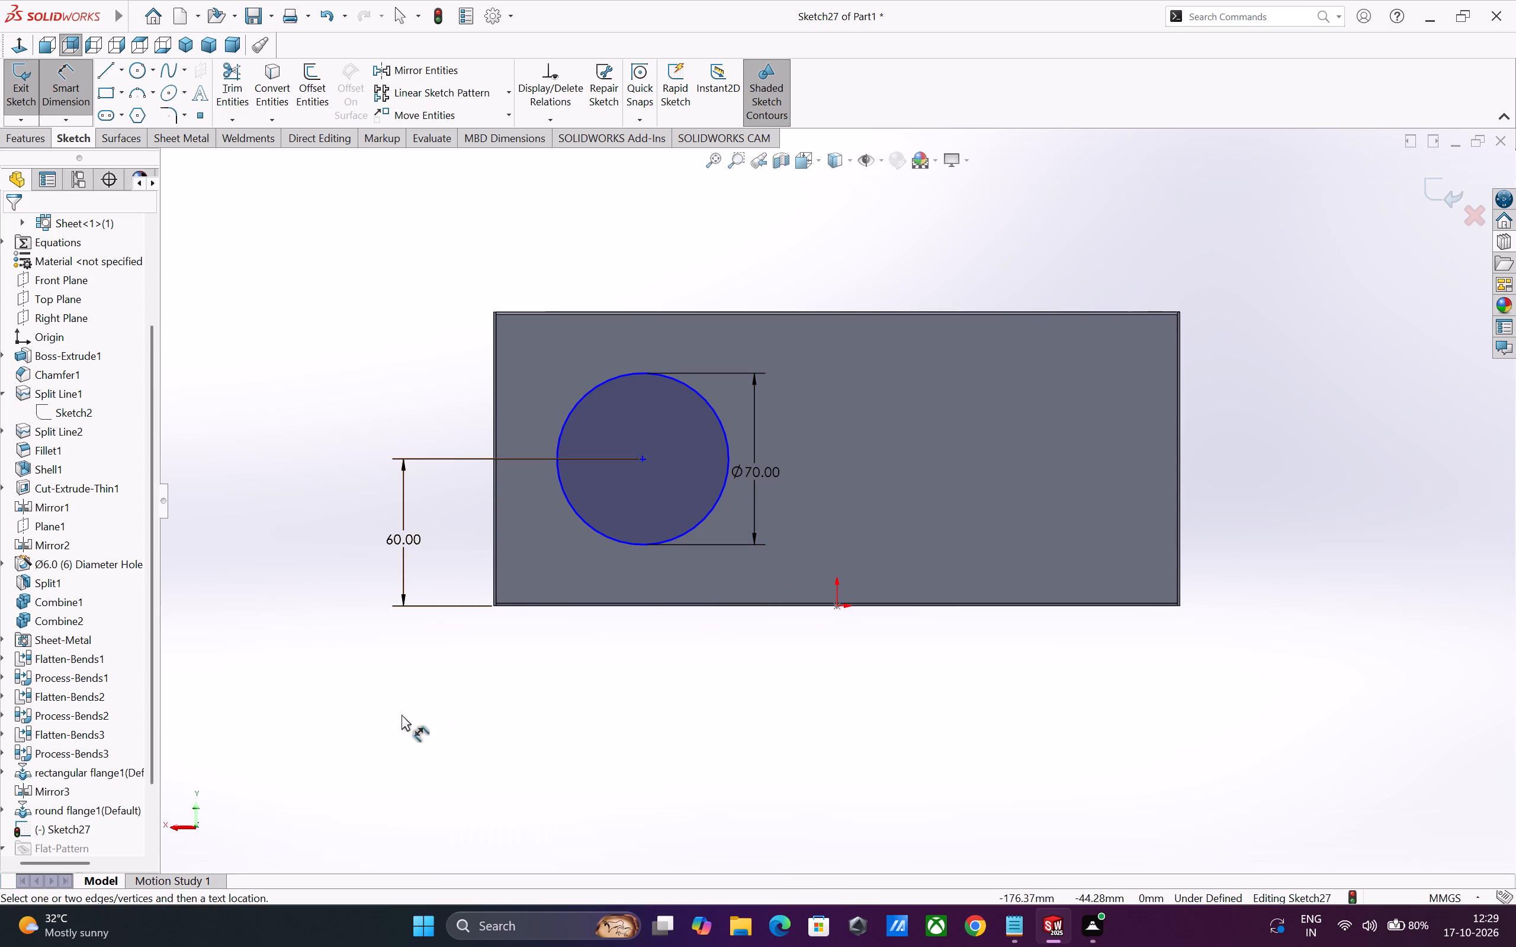
Position the circle's centre 60 mm from the nearer side edge of the back face.
{"action": "left_click", "coordinate": [643, 458]}
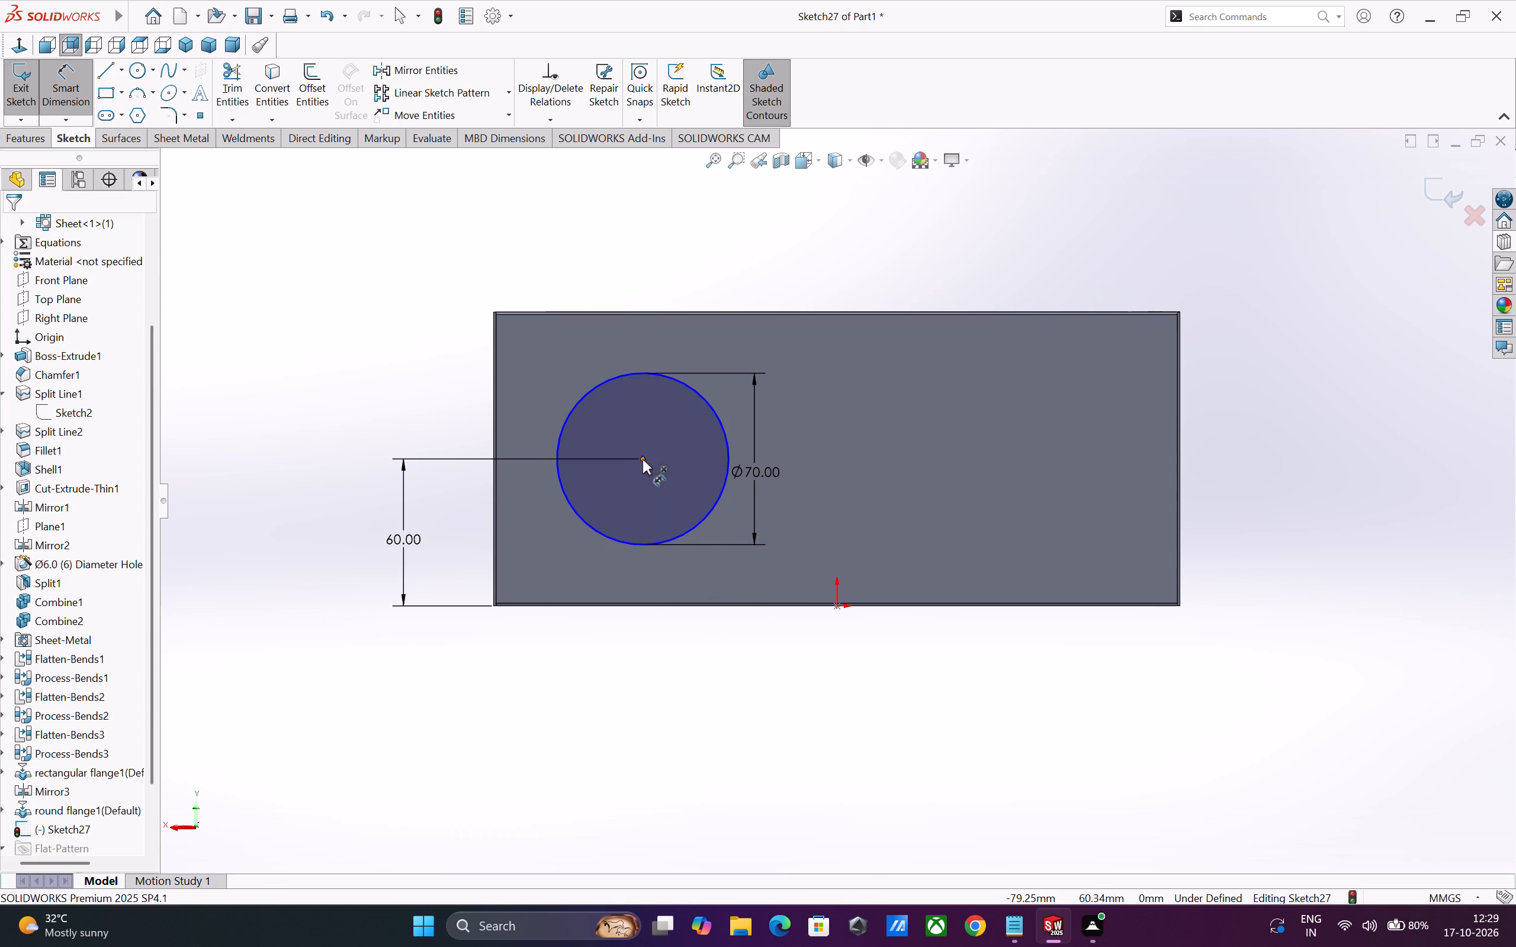
{"action": "left_click", "coordinate": [493, 511]}
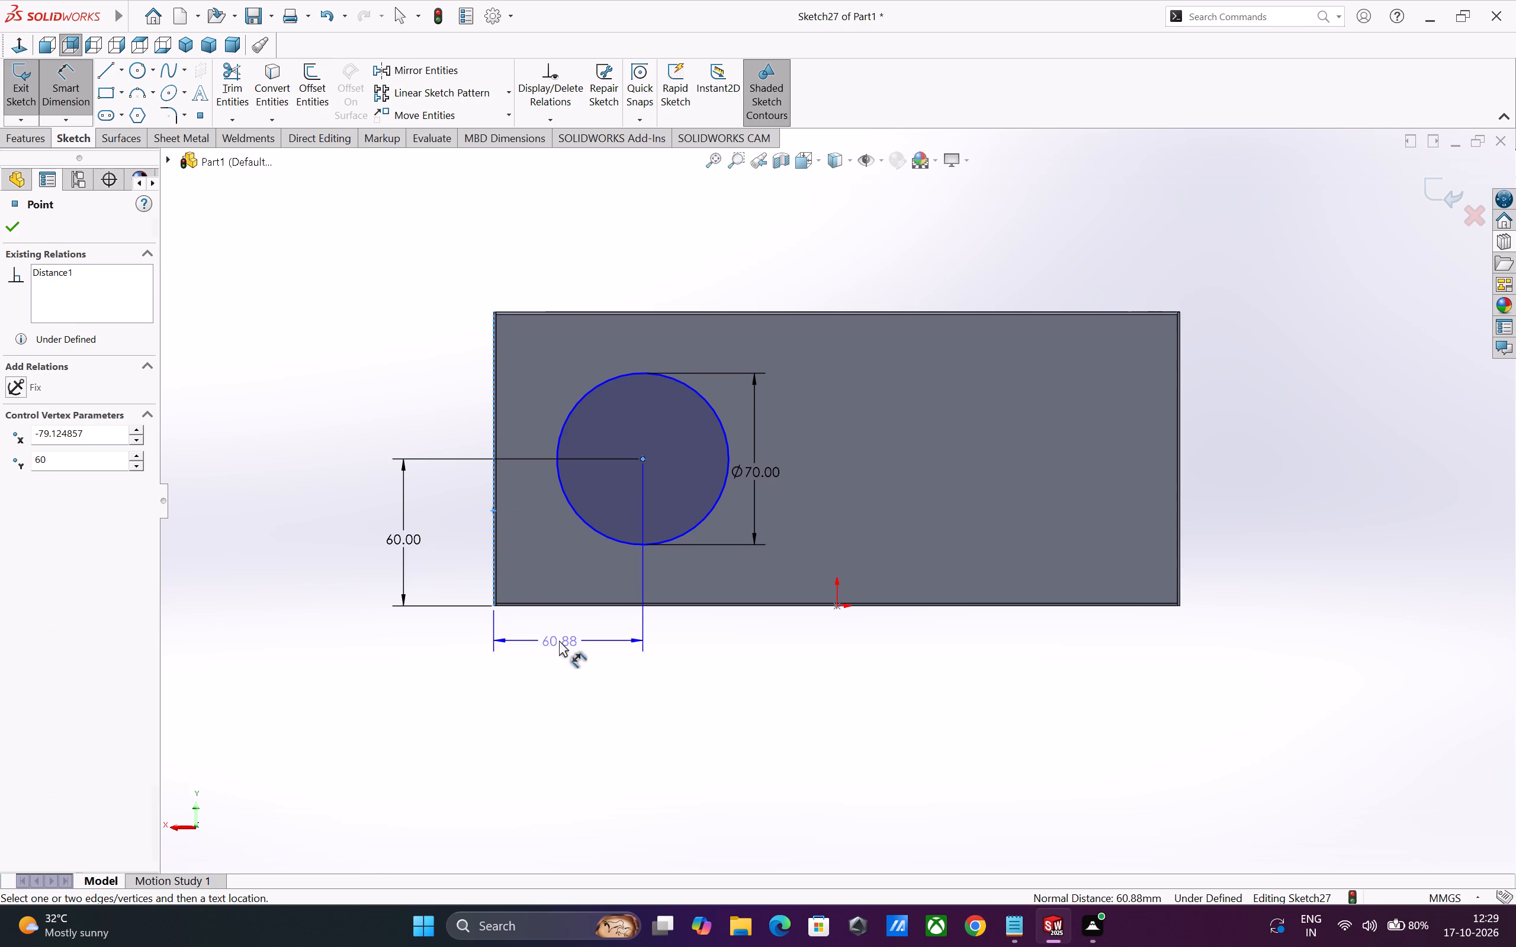
{"action": "left_click", "coordinate": [559, 640]}
{"action": "key", "text": "6"}
{"action": "key", "text": "0"}
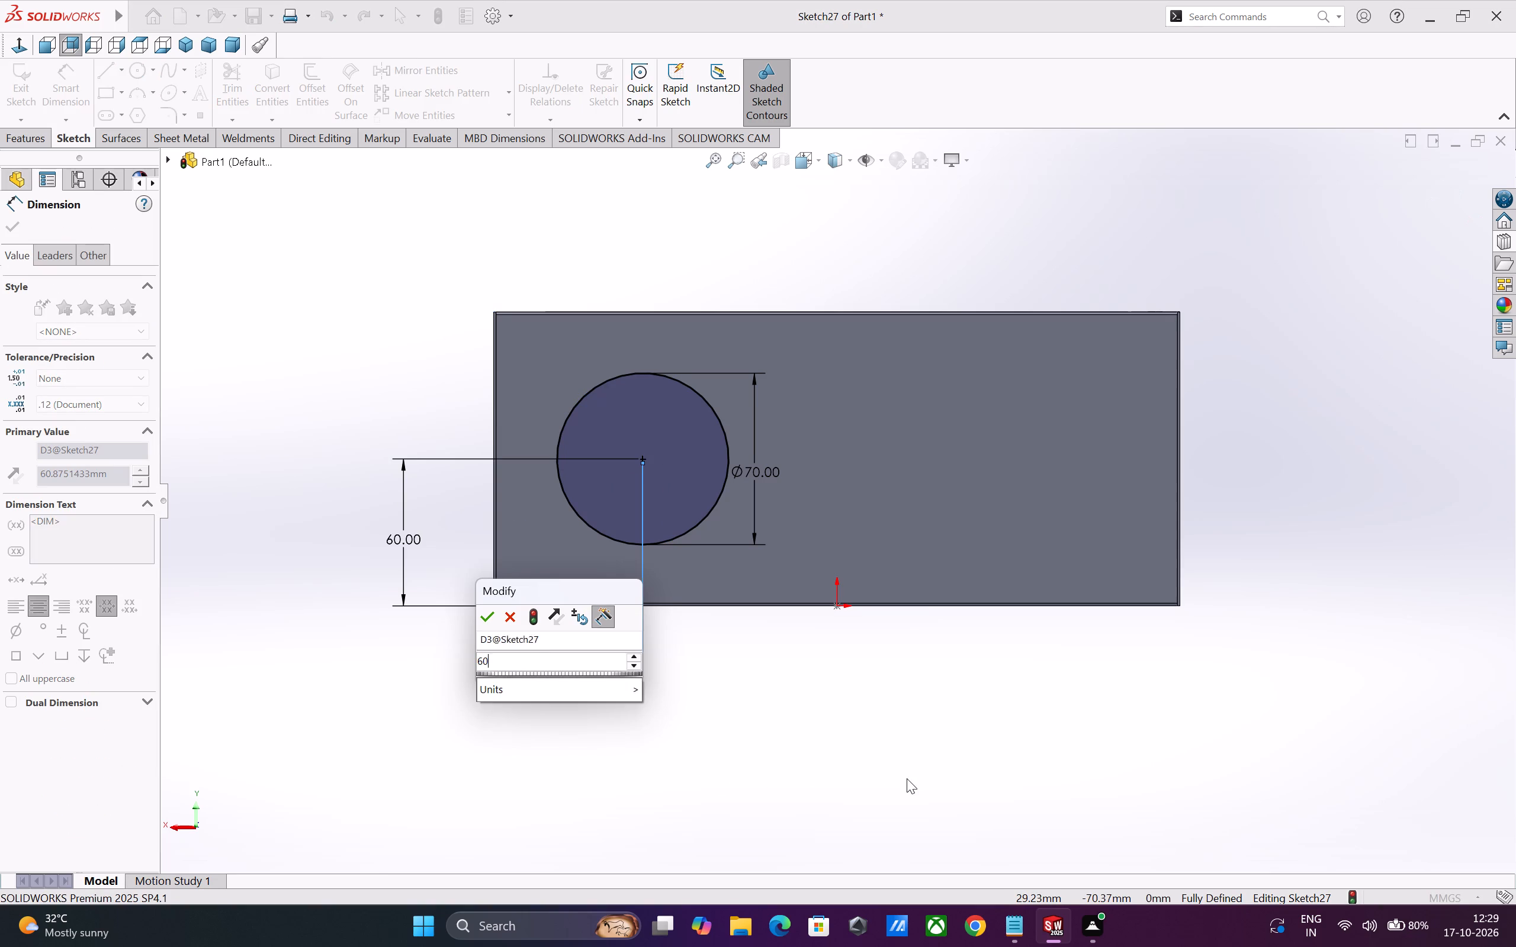
{"action": "key", "text": "Return"}
{"action": "left_click", "coordinate": [618, 720]}
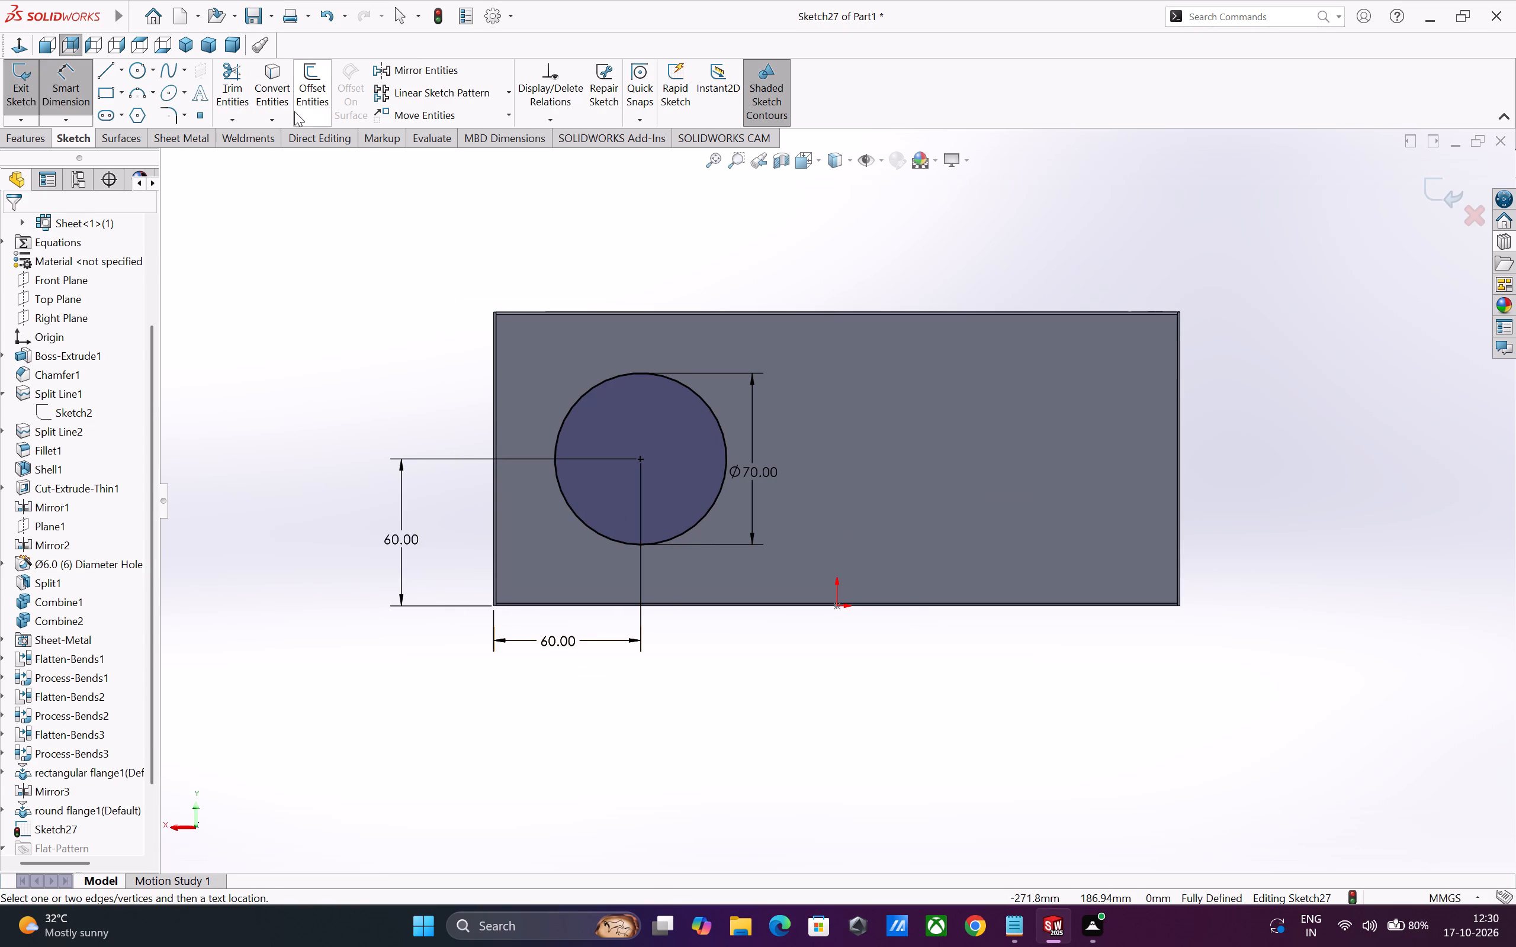
Offset the 70 mm circle inward by 7 mm, keeping the offset dimension.
{"action": "left_click", "coordinate": [311, 99]}
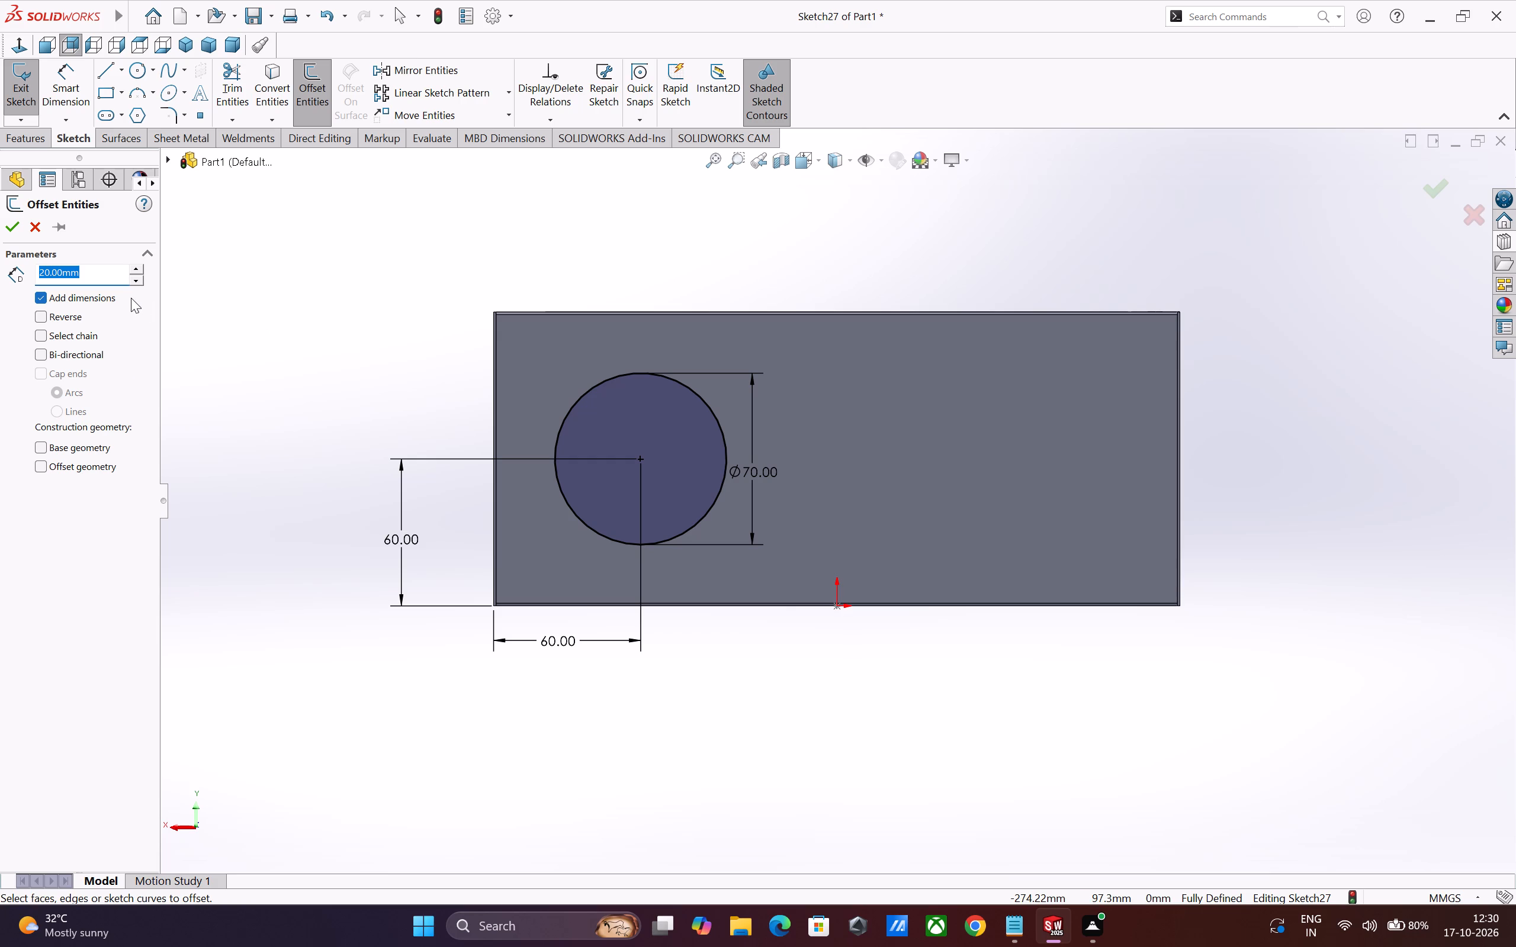
{"action": "key", "text": "7"}
{"action": "key", "text": "Return"}
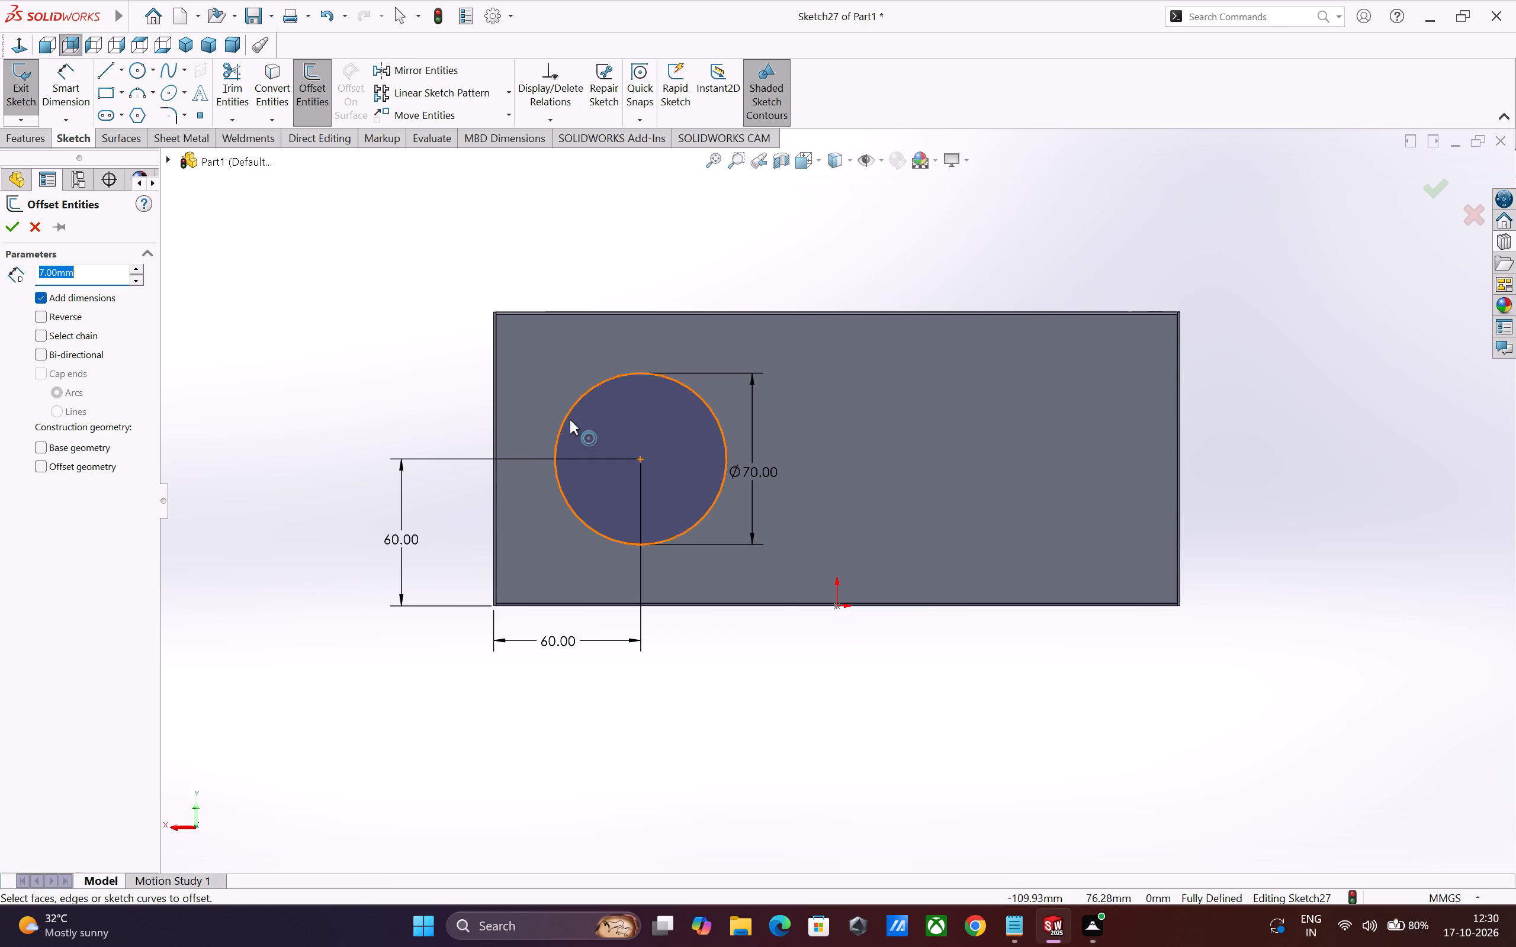
{"action": "left_click", "coordinate": [565, 420]}
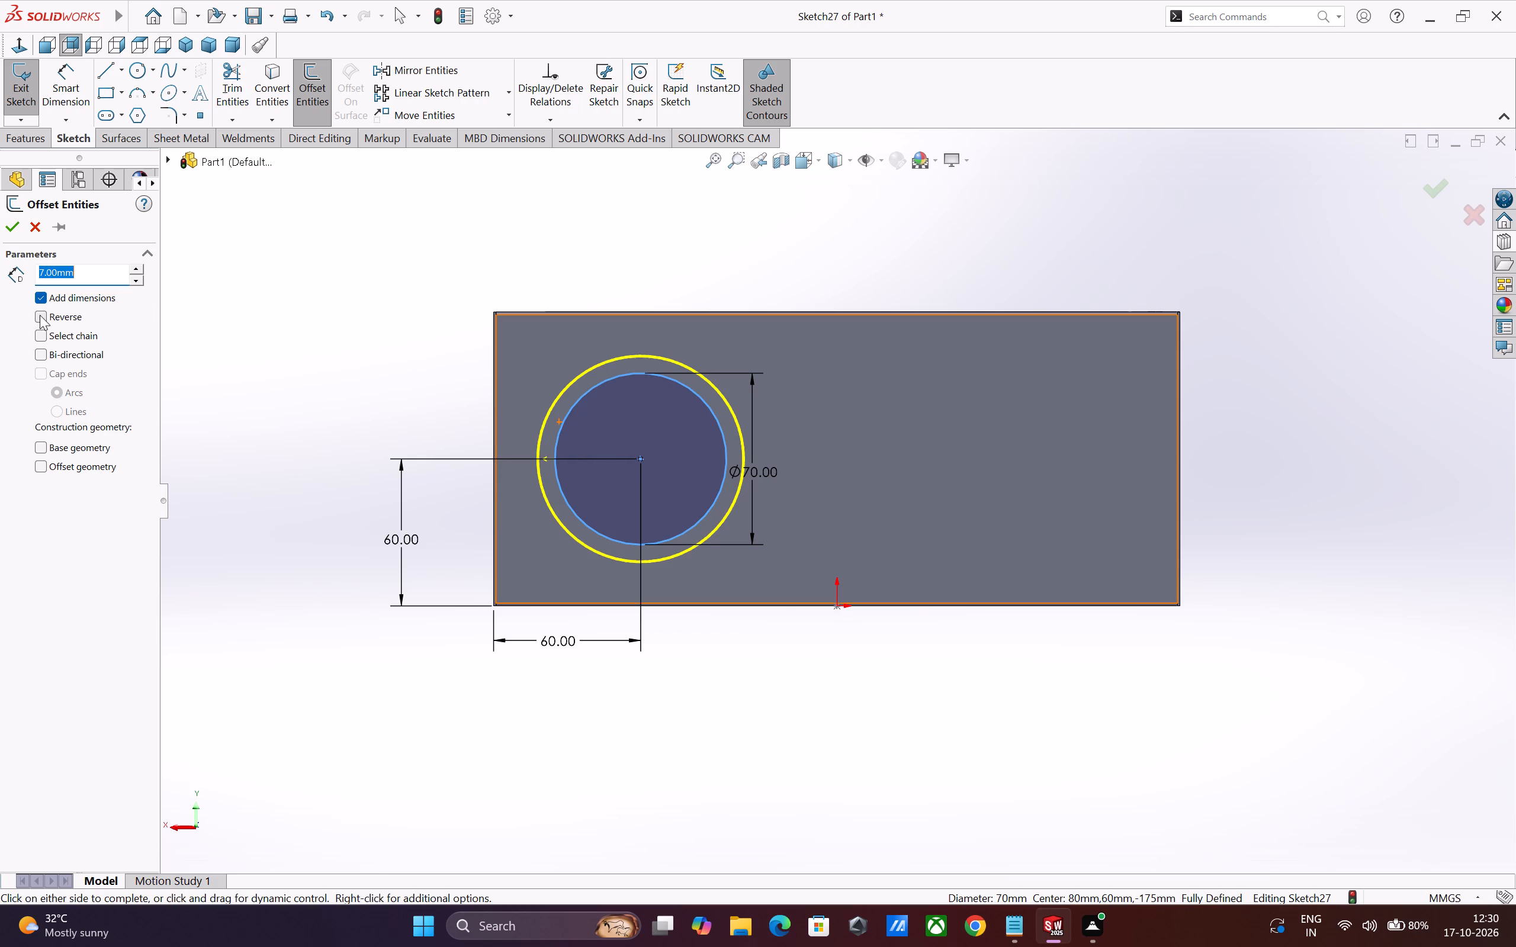
{"action": "left_click", "coordinate": [40, 315]}
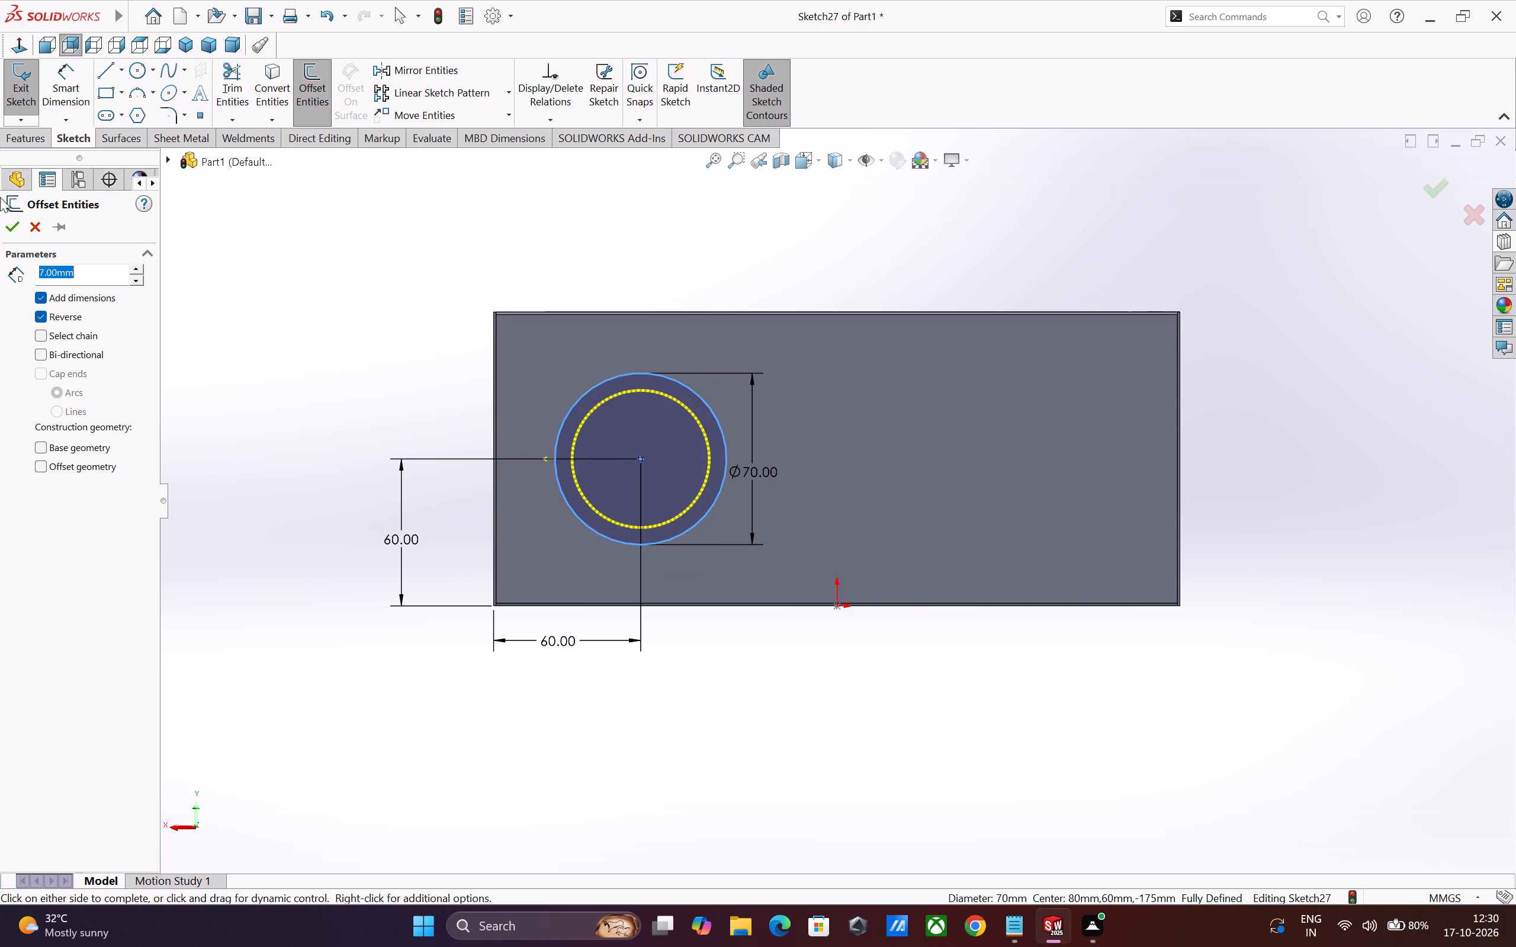
{"action": "left_click", "coordinate": [15, 228]}
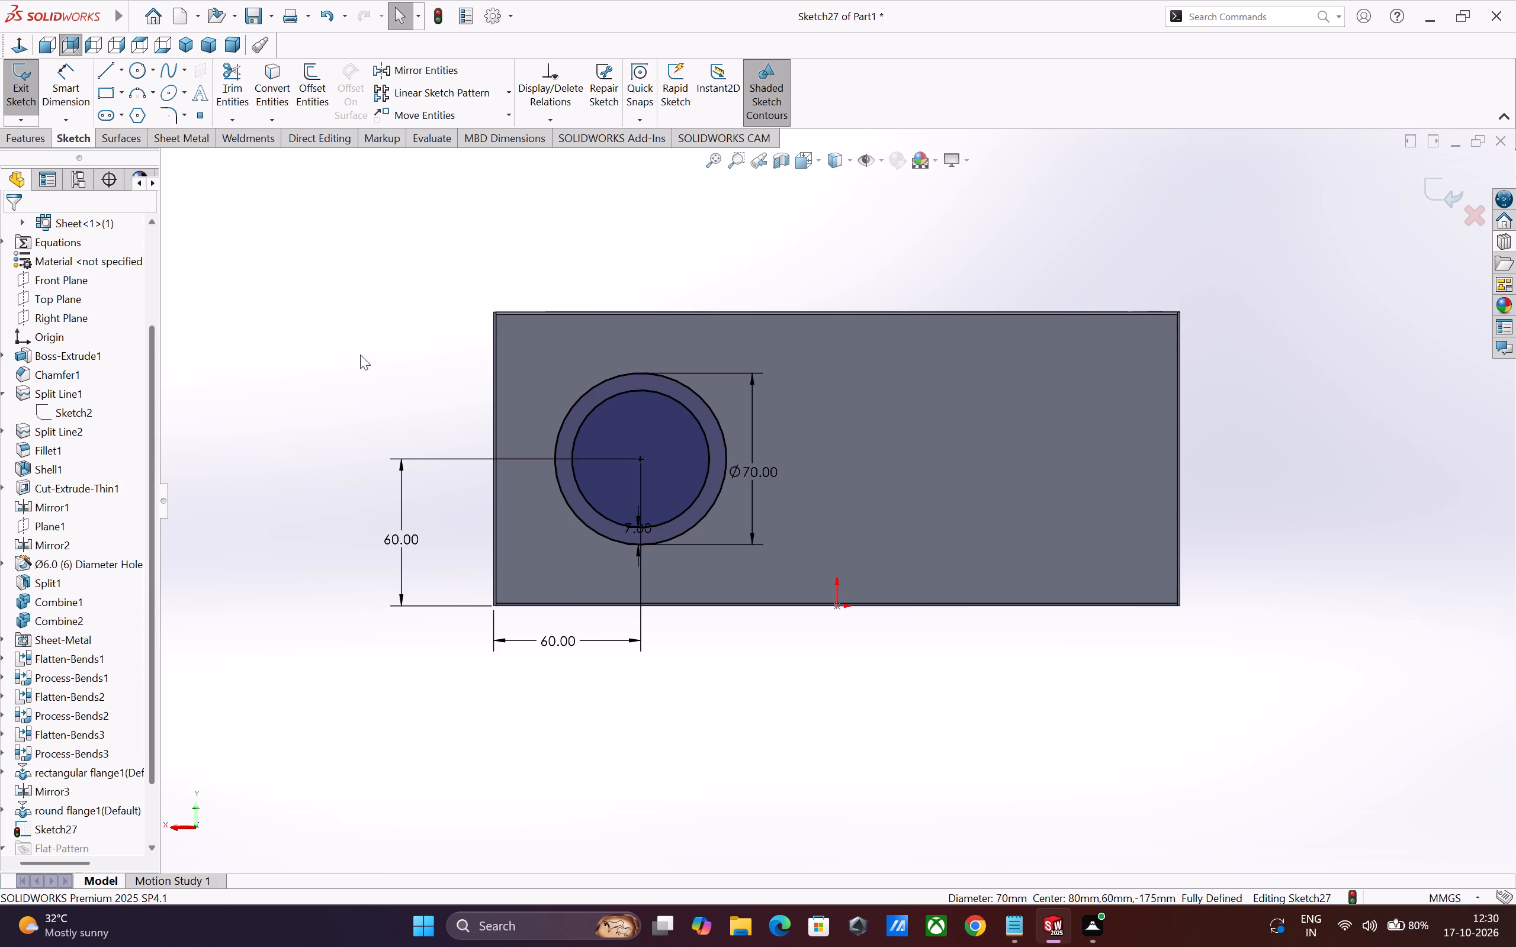
Add two more concentric circles, each offset 7 mm inward from the current innermost circle.
{"action": "left_click", "coordinate": [314, 101]}
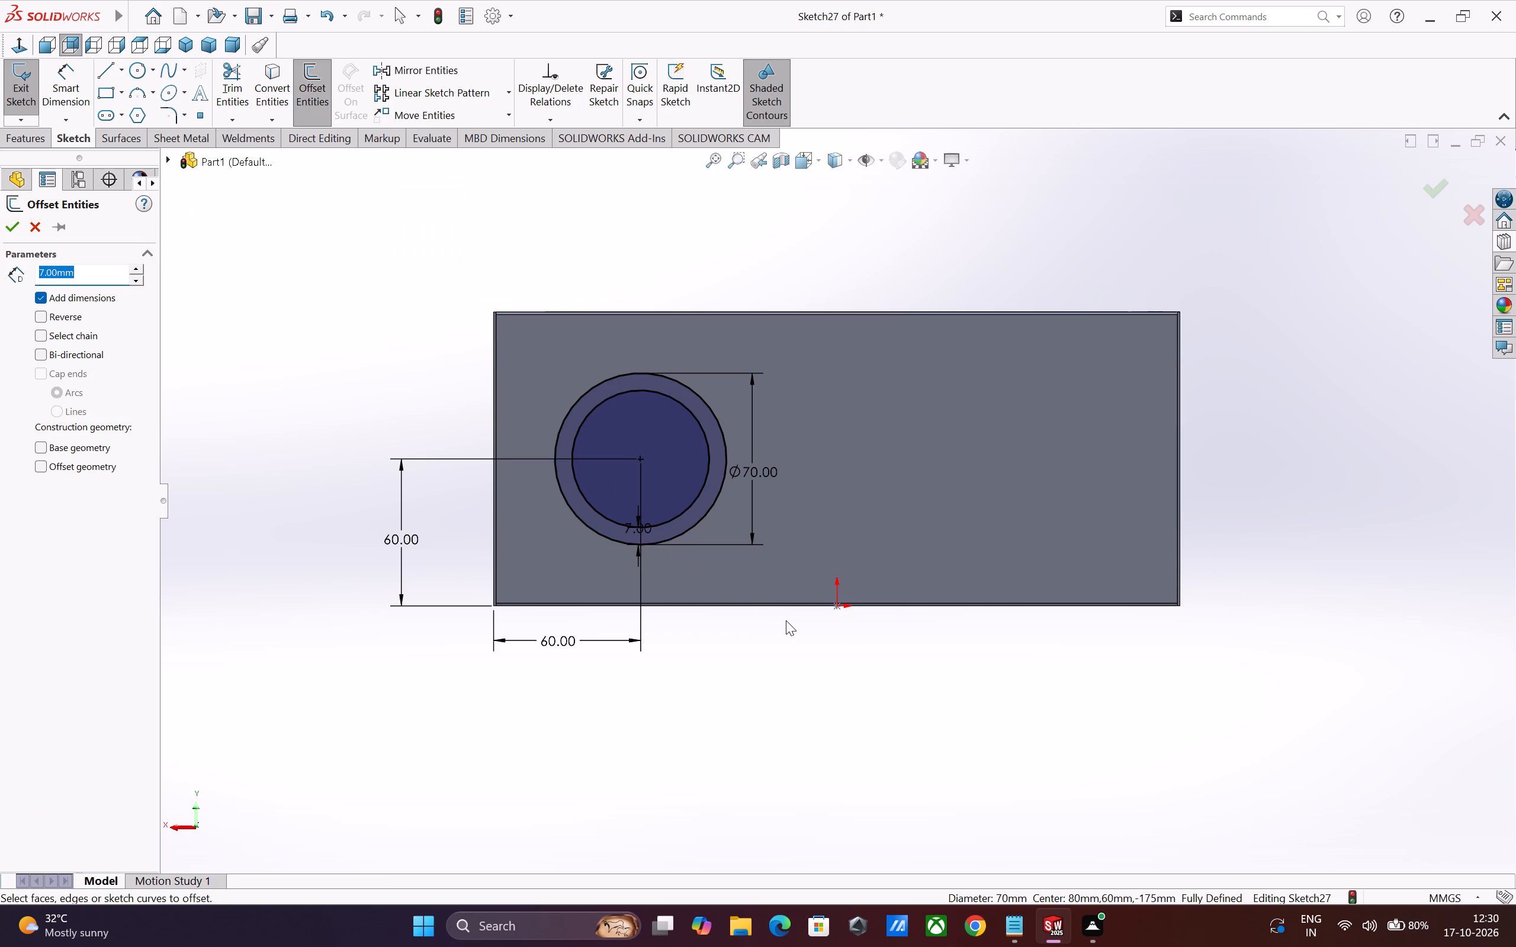
{"action": "left_click", "coordinate": [606, 516]}
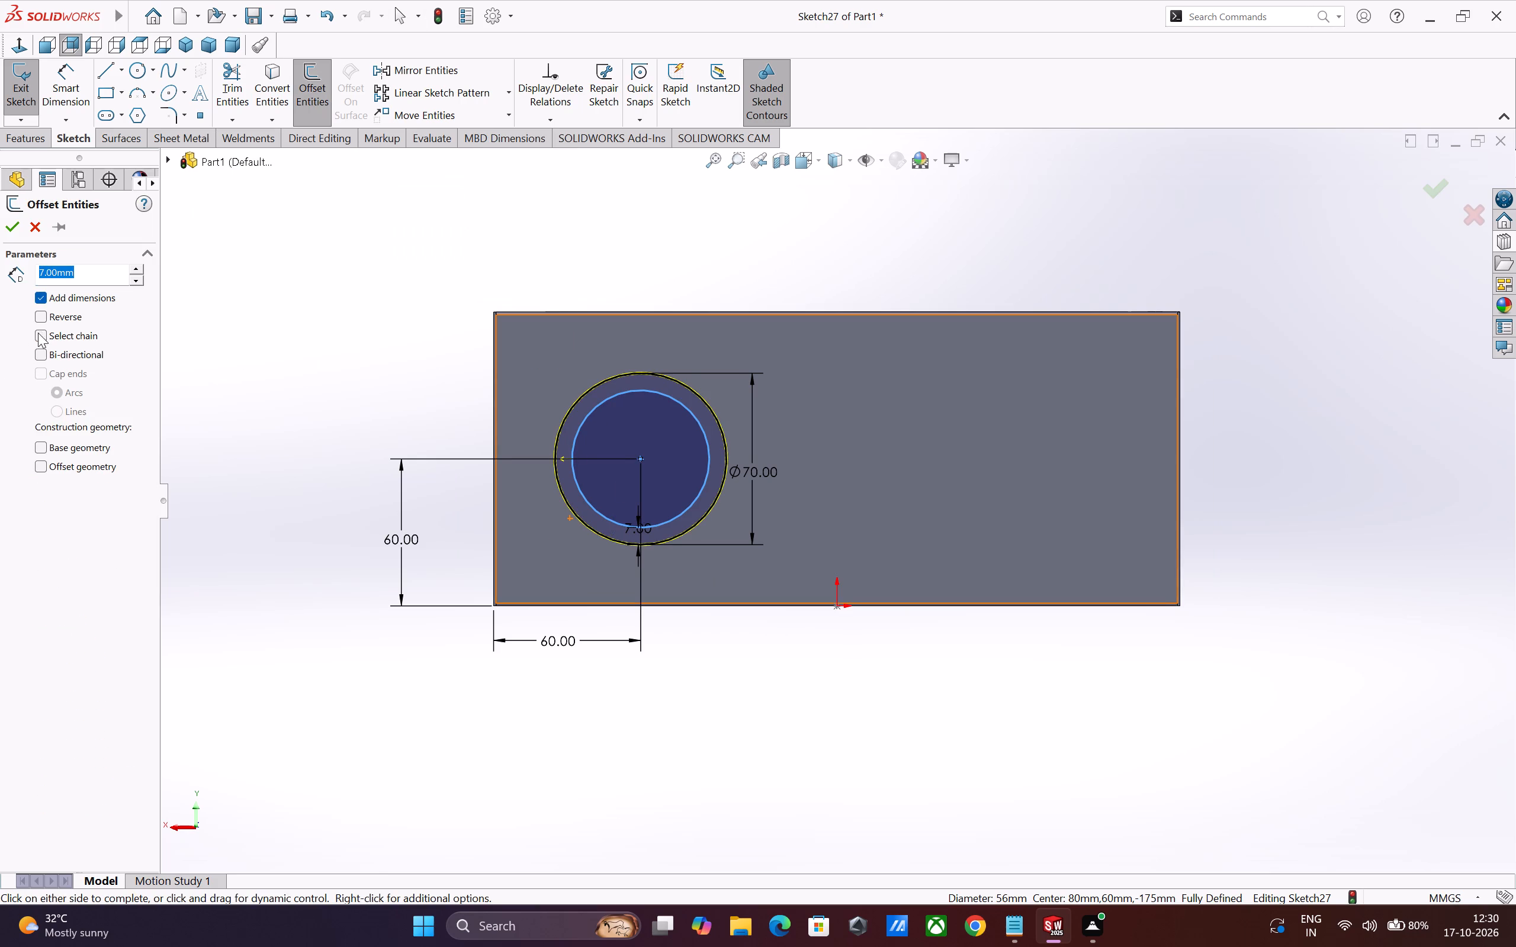
{"action": "left_click", "coordinate": [37, 318]}
{"action": "left_click", "coordinate": [6, 231]}
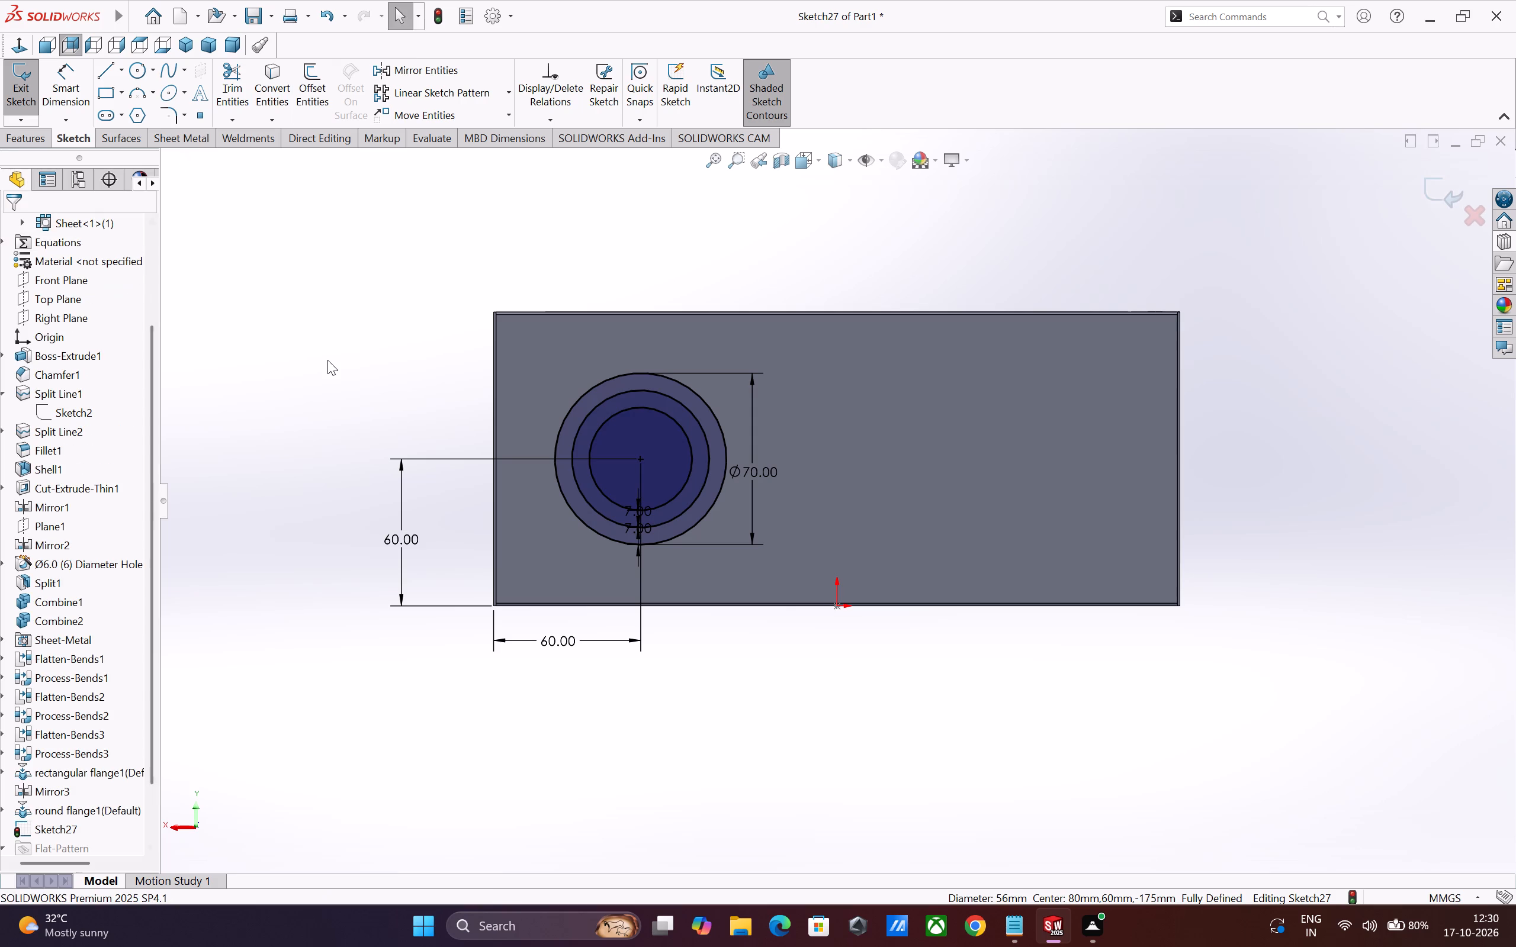
{"action": "left_click", "coordinate": [311, 94]}
{"action": "left_click", "coordinate": [609, 500]}
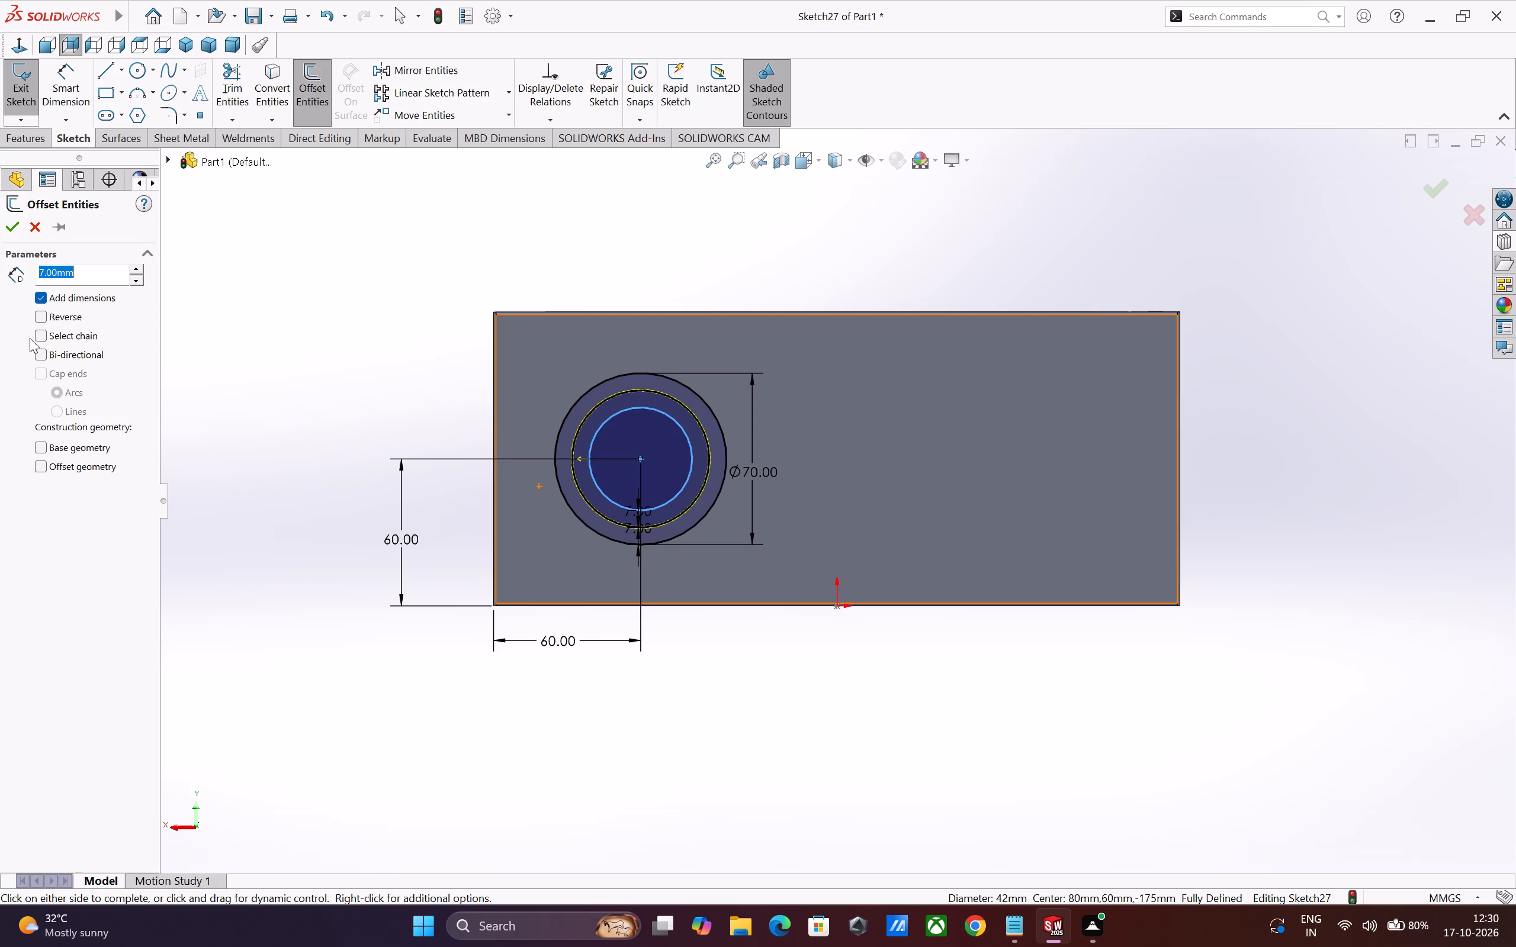
{"action": "left_click", "coordinate": [40, 315]}
{"action": "left_click", "coordinate": [7, 230]}
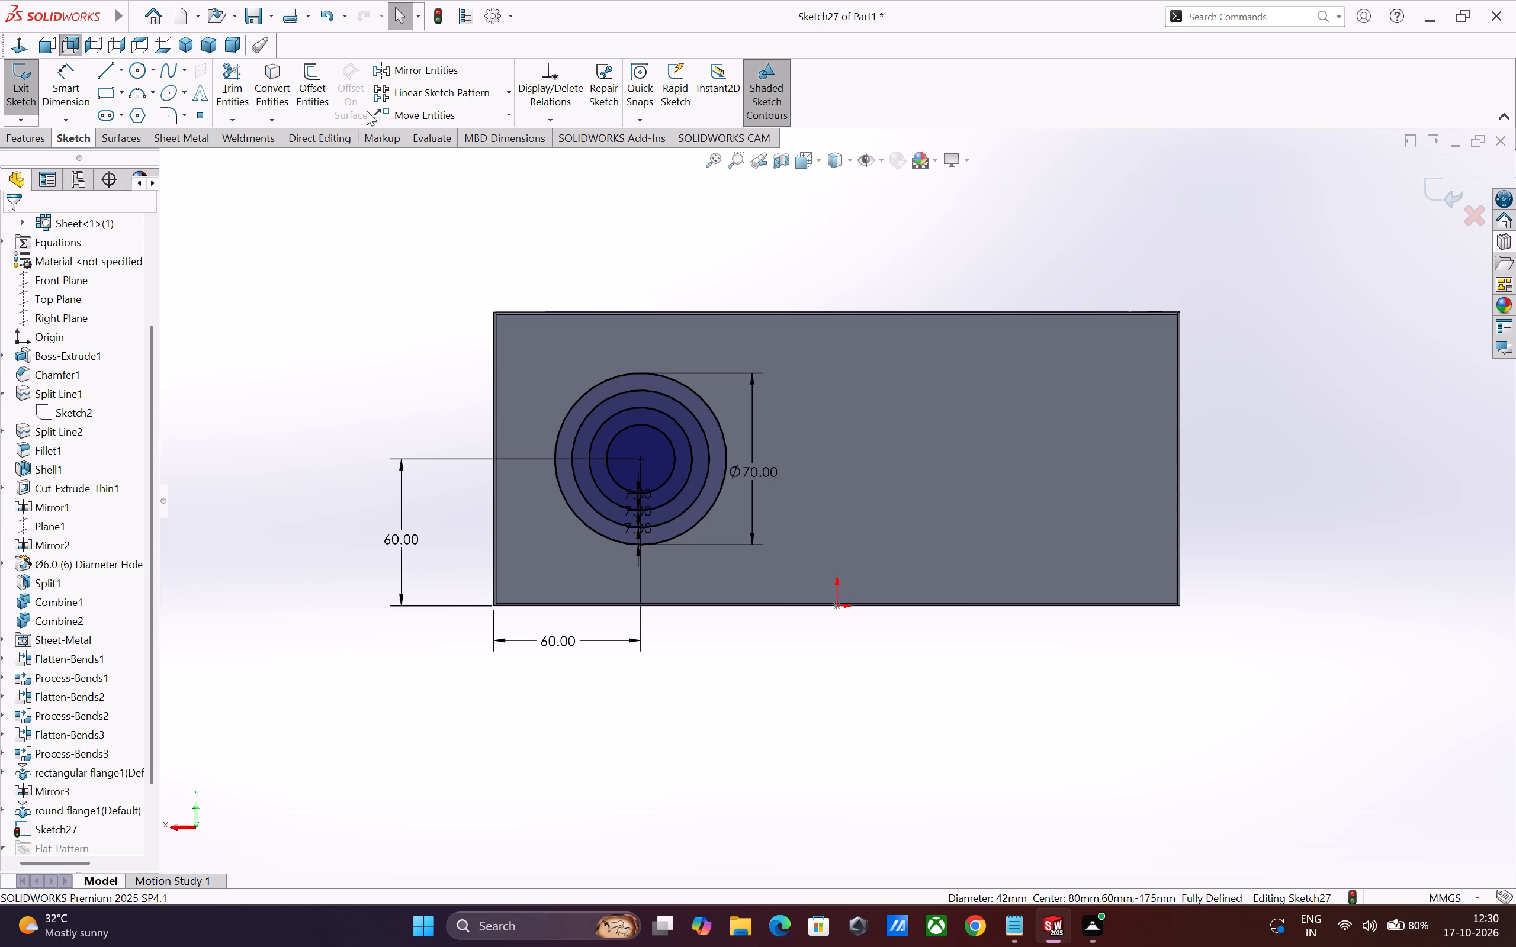
Try to offset the innermost circle a further 7 mm inward.
{"action": "left_click", "coordinate": [310, 98]}
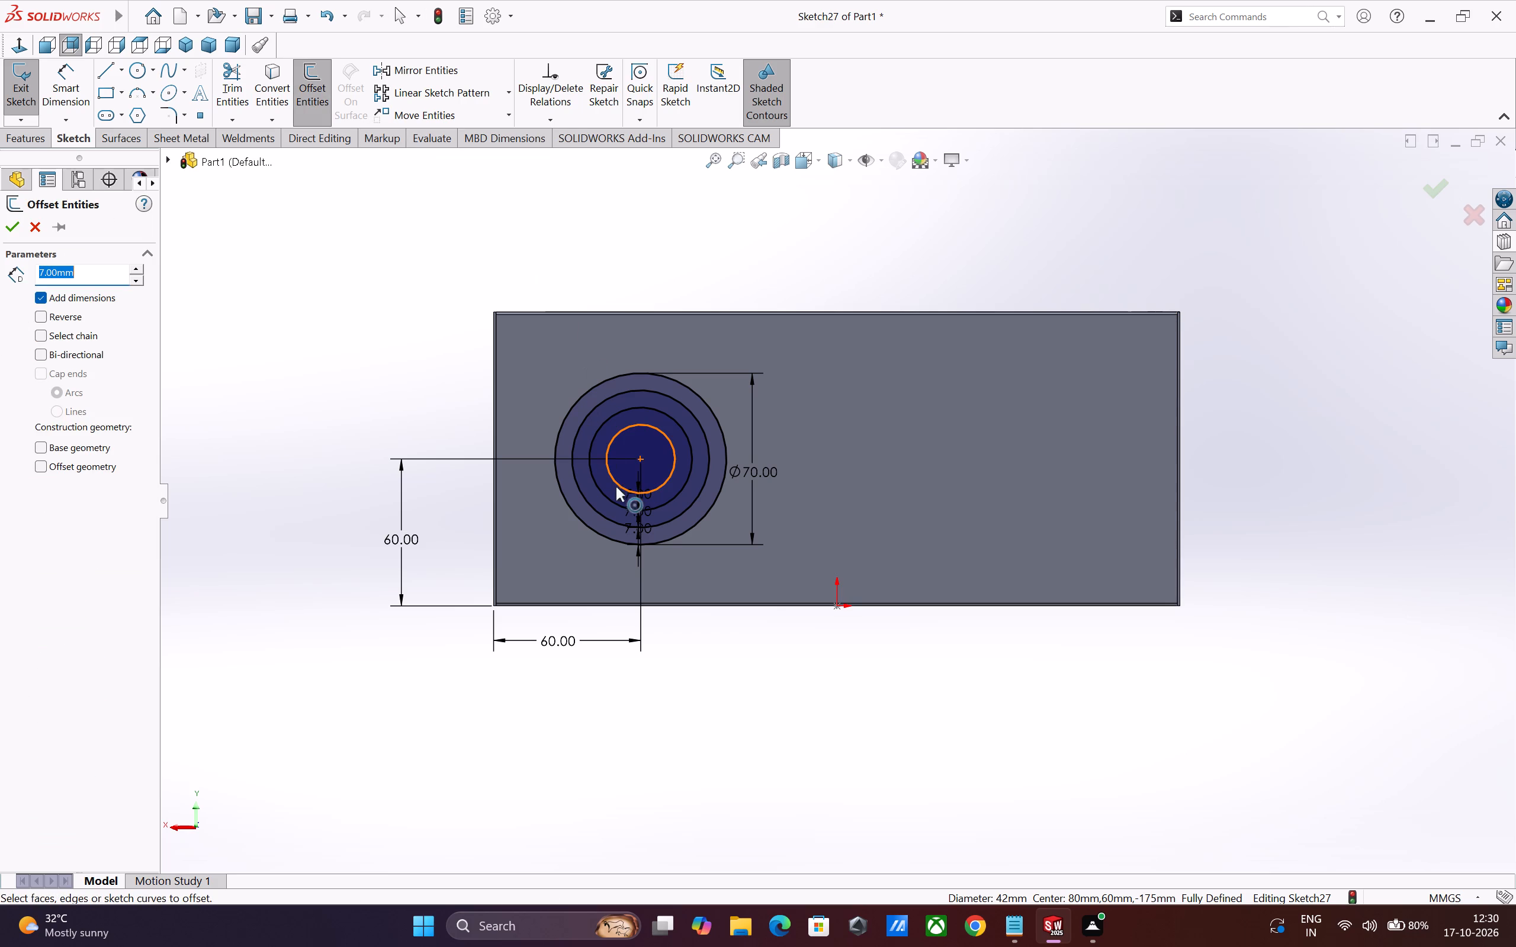
{"action": "left_click", "coordinate": [616, 482]}
{"action": "left_click", "coordinate": [40, 315]}
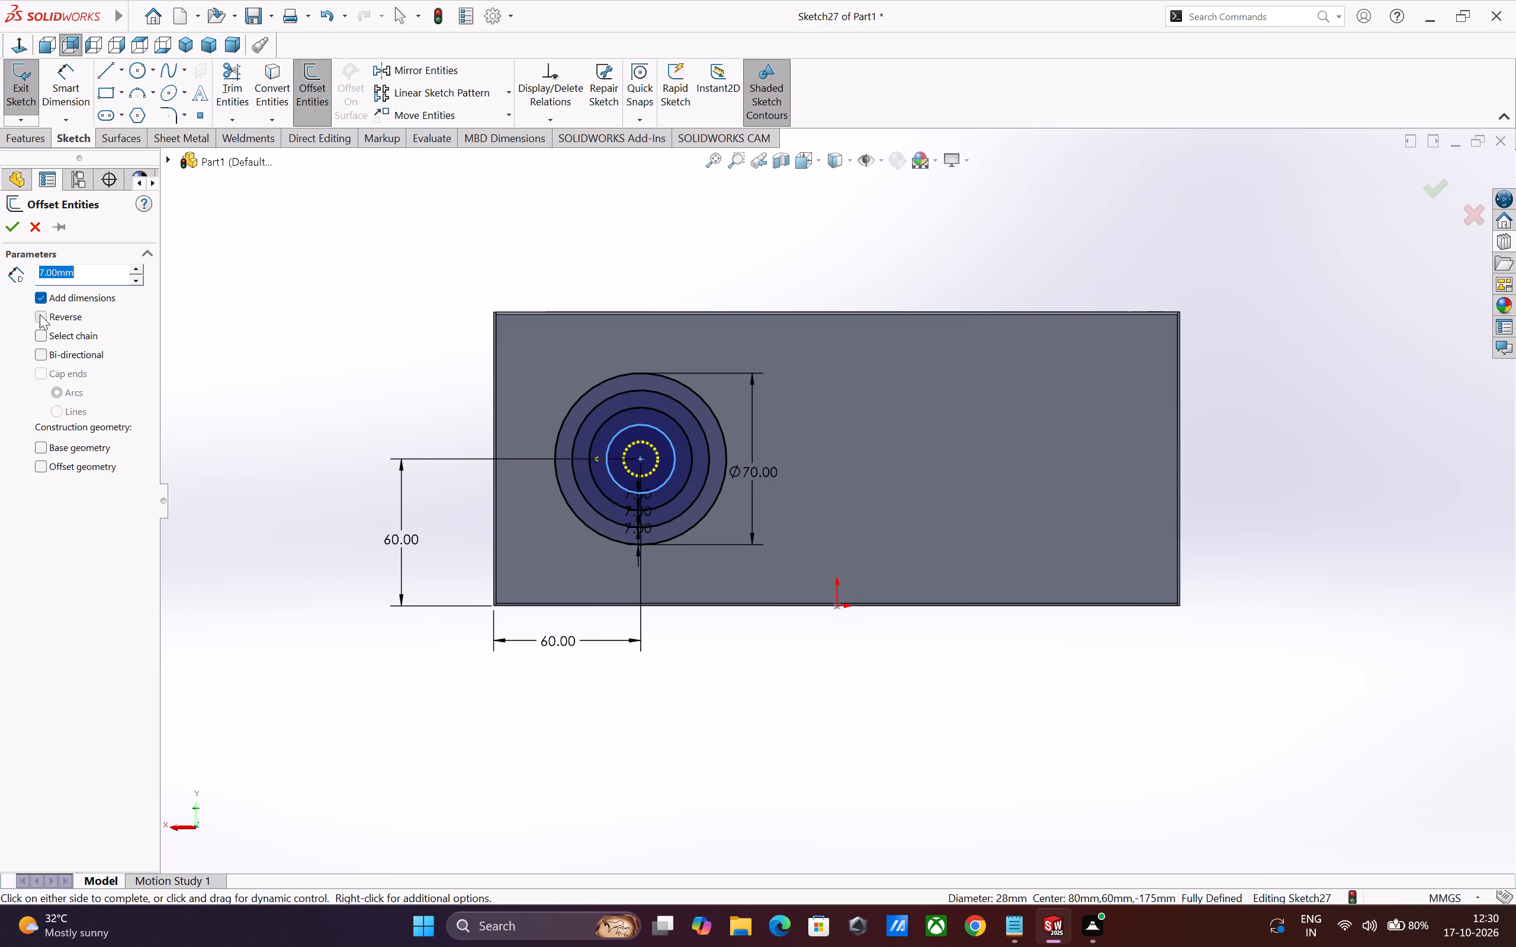
{"action": "left_click", "coordinate": [11, 238]}
{"action": "scroll", "coordinate": [608, 479], "scroll_direction": "down", "scroll_amount": 2}
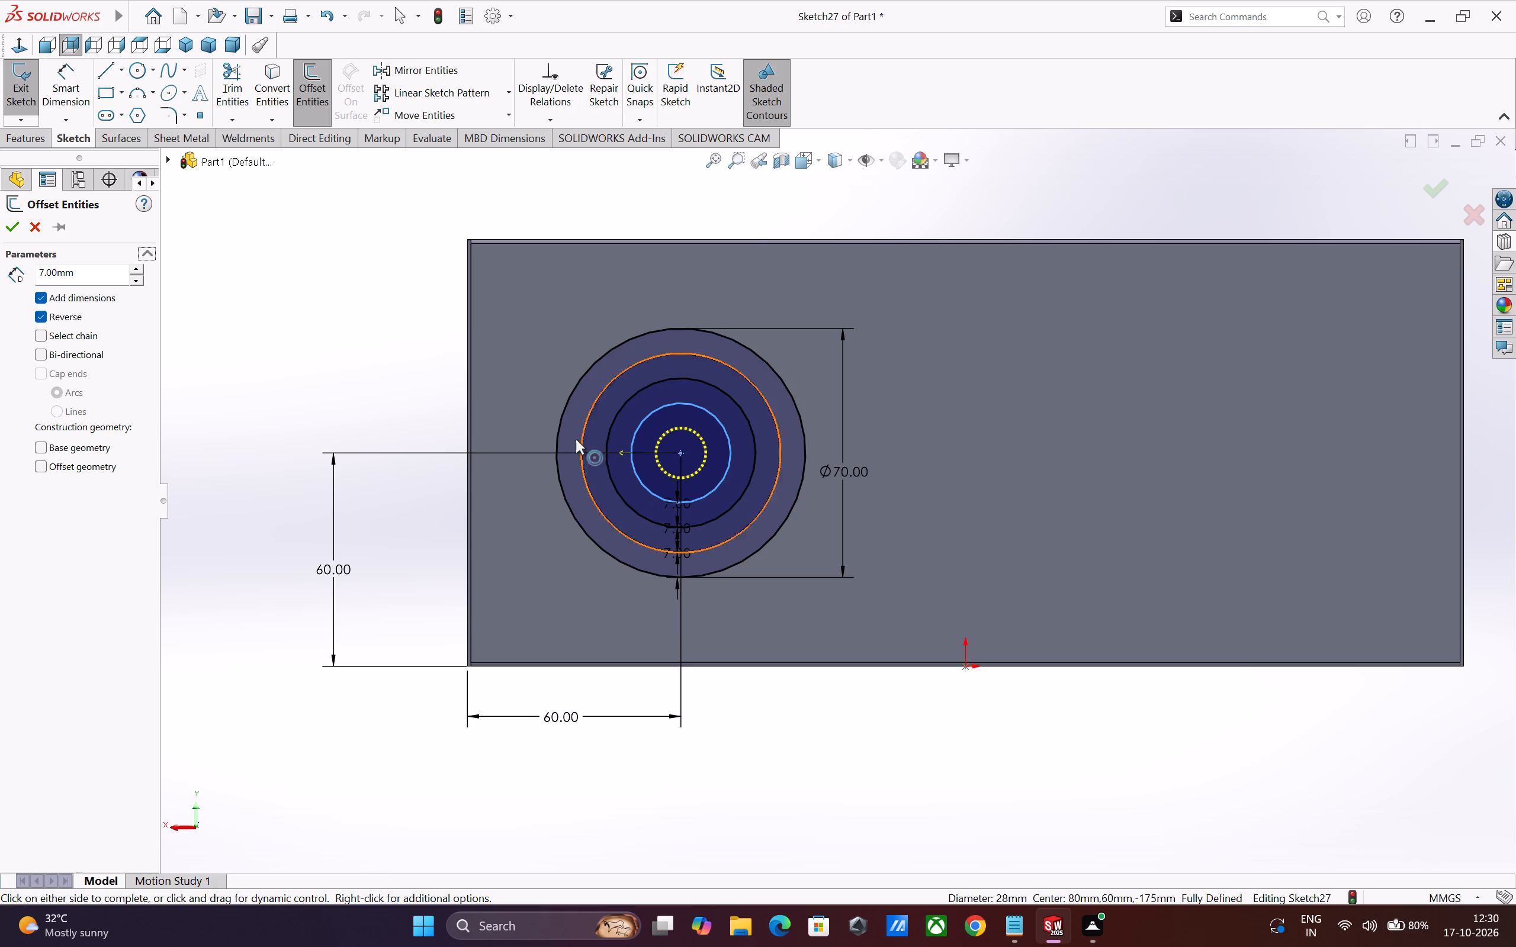
{"action": "left_click", "coordinate": [415, 371]}
Draw a vertical and a horizontal line through the centre, each spanning the full diameter of the 70 mm circle.
{"action": "left_click", "coordinate": [109, 69]}
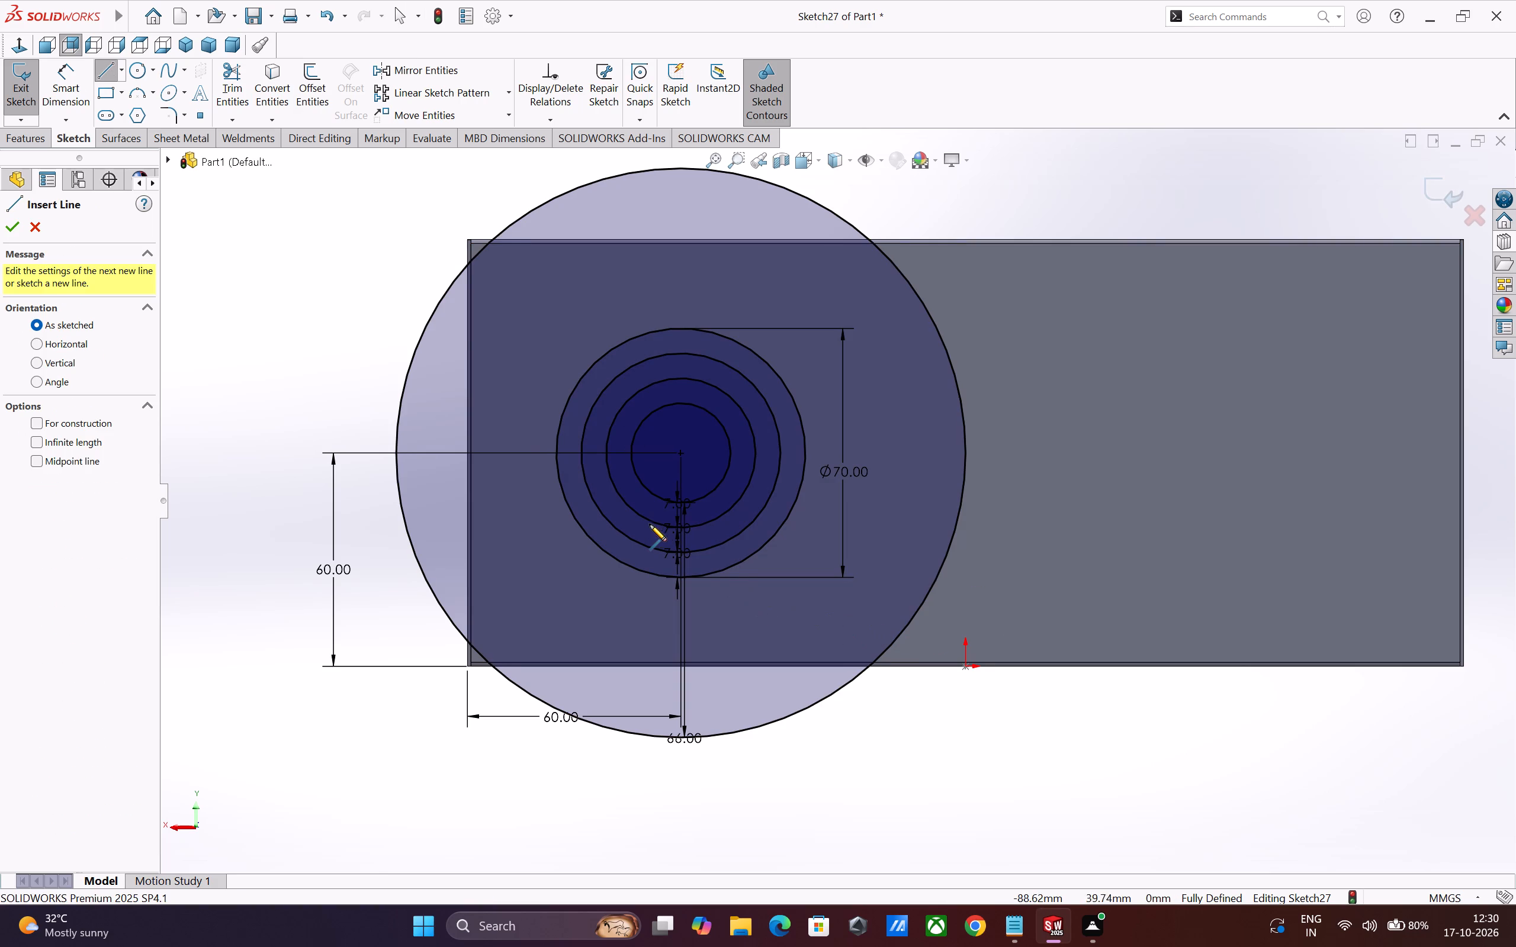
{"action": "left_click", "coordinate": [682, 330]}
{"action": "left_click", "coordinate": [682, 578]}
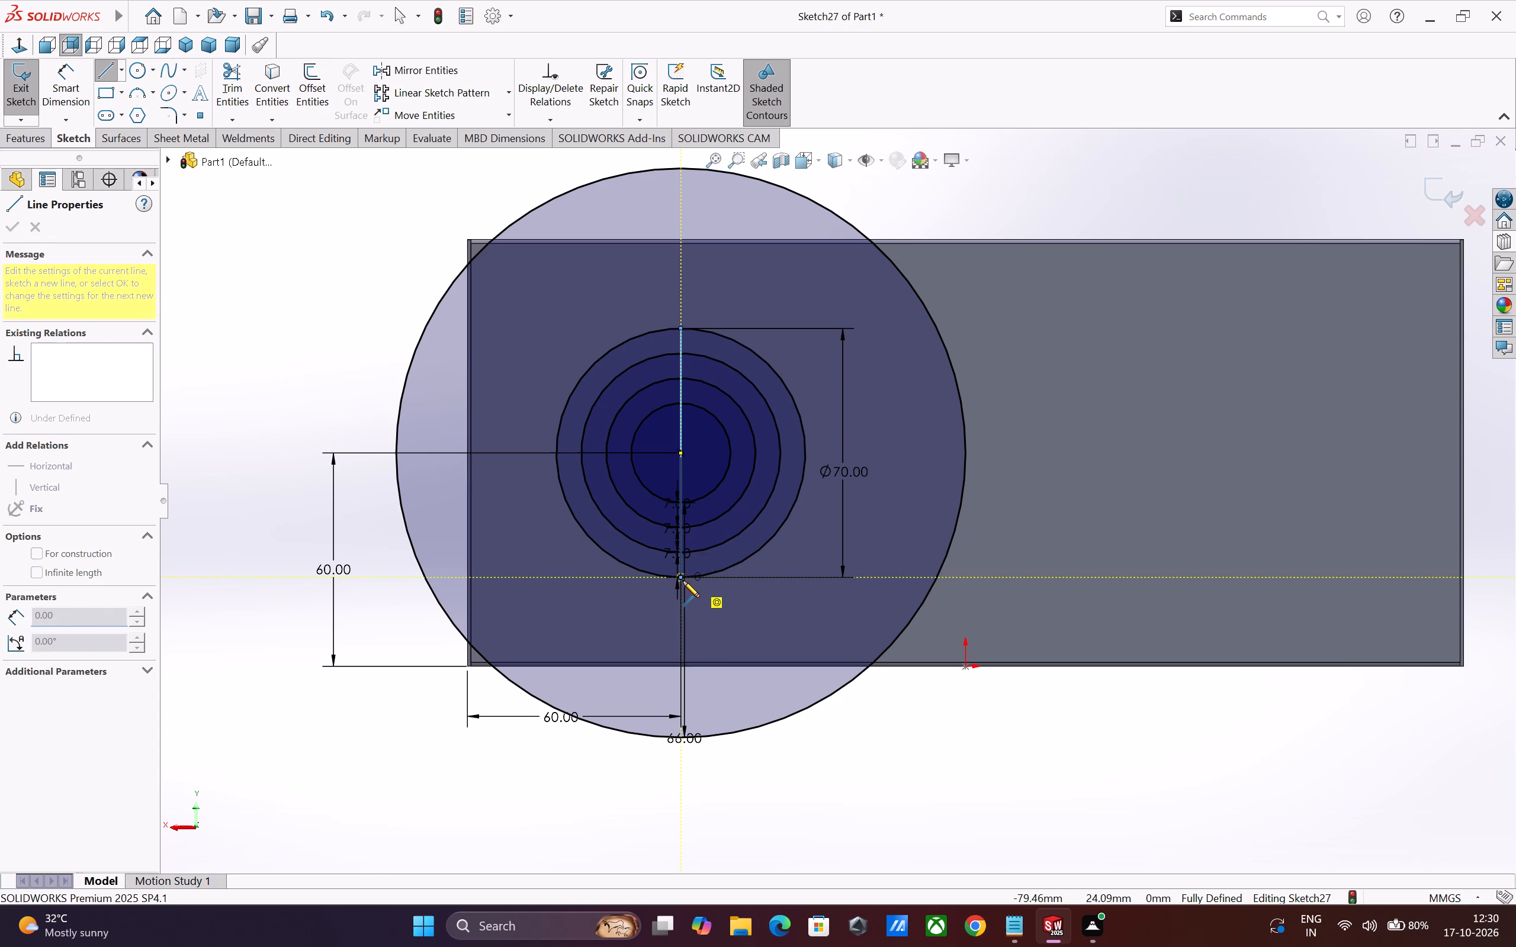
{"action": "key", "text": "Escape"}
{"action": "key", "text": "l"}
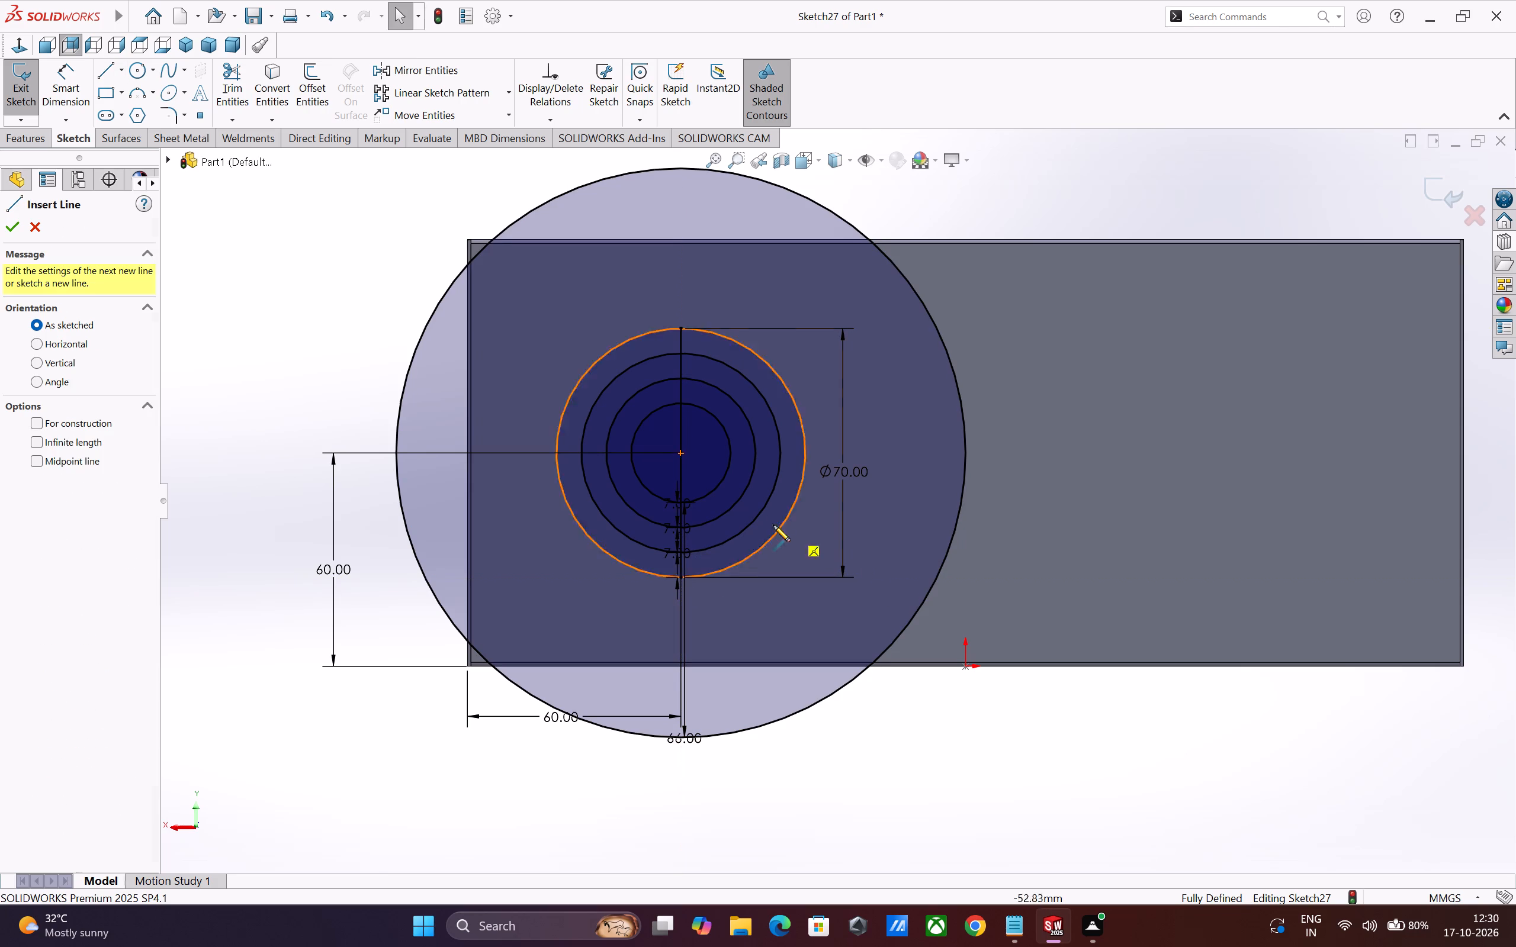
{"action": "left_click", "coordinate": [807, 453]}
{"action": "left_click", "coordinate": [558, 452]}
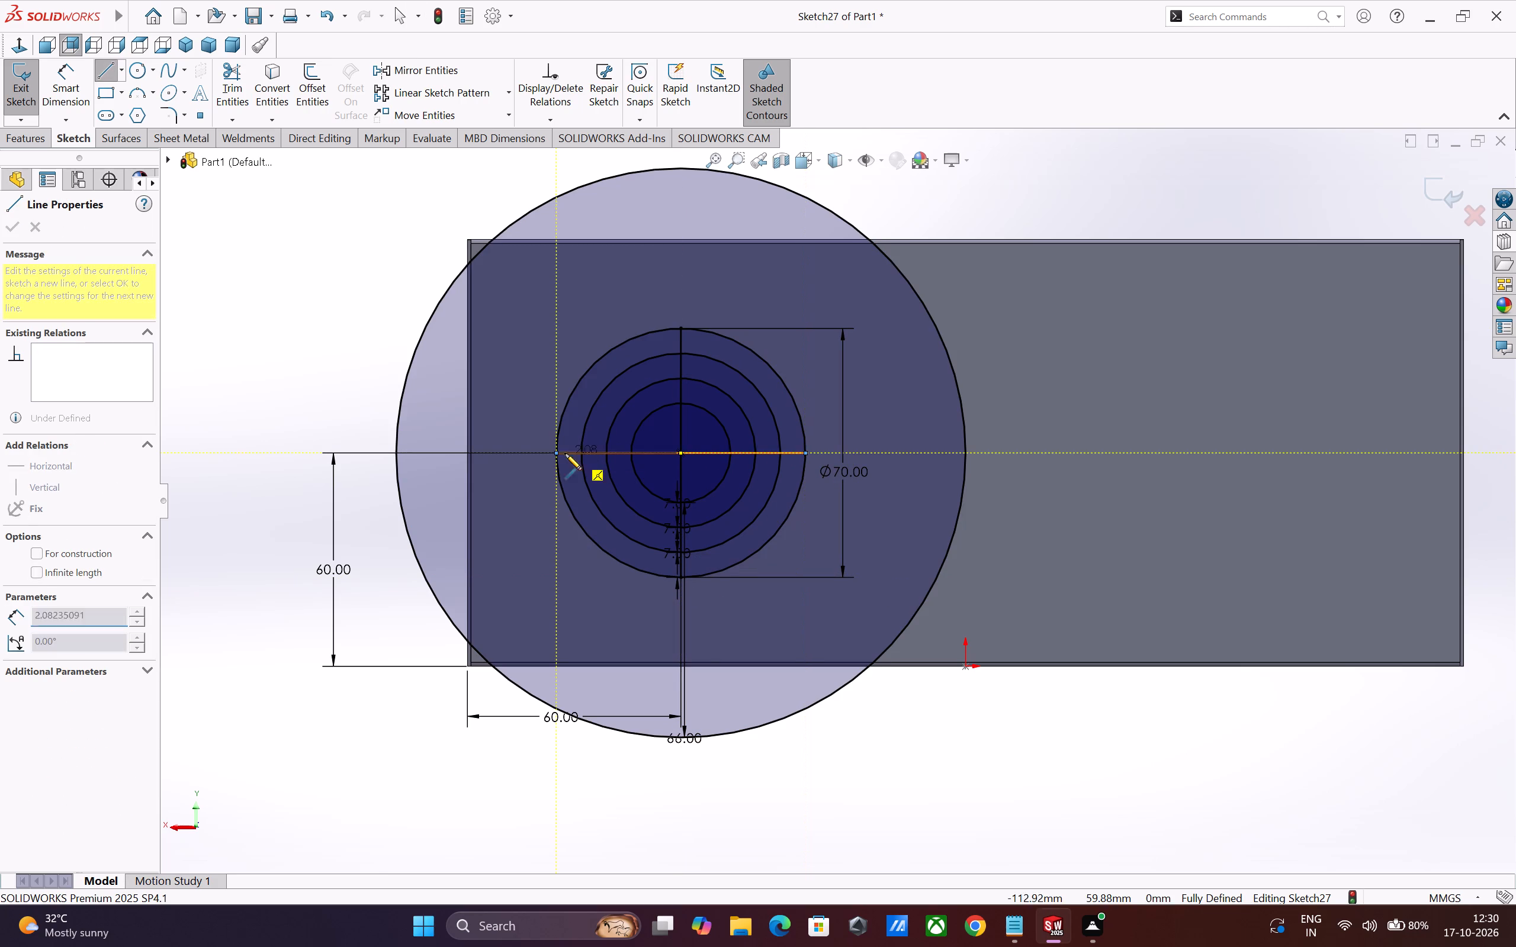
{"action": "key", "text": "Escape"}
Draw two crossing diagonal lines through the centre, each spanning the full diameter of the 70 mm circle.
{"action": "key", "text": "l"}
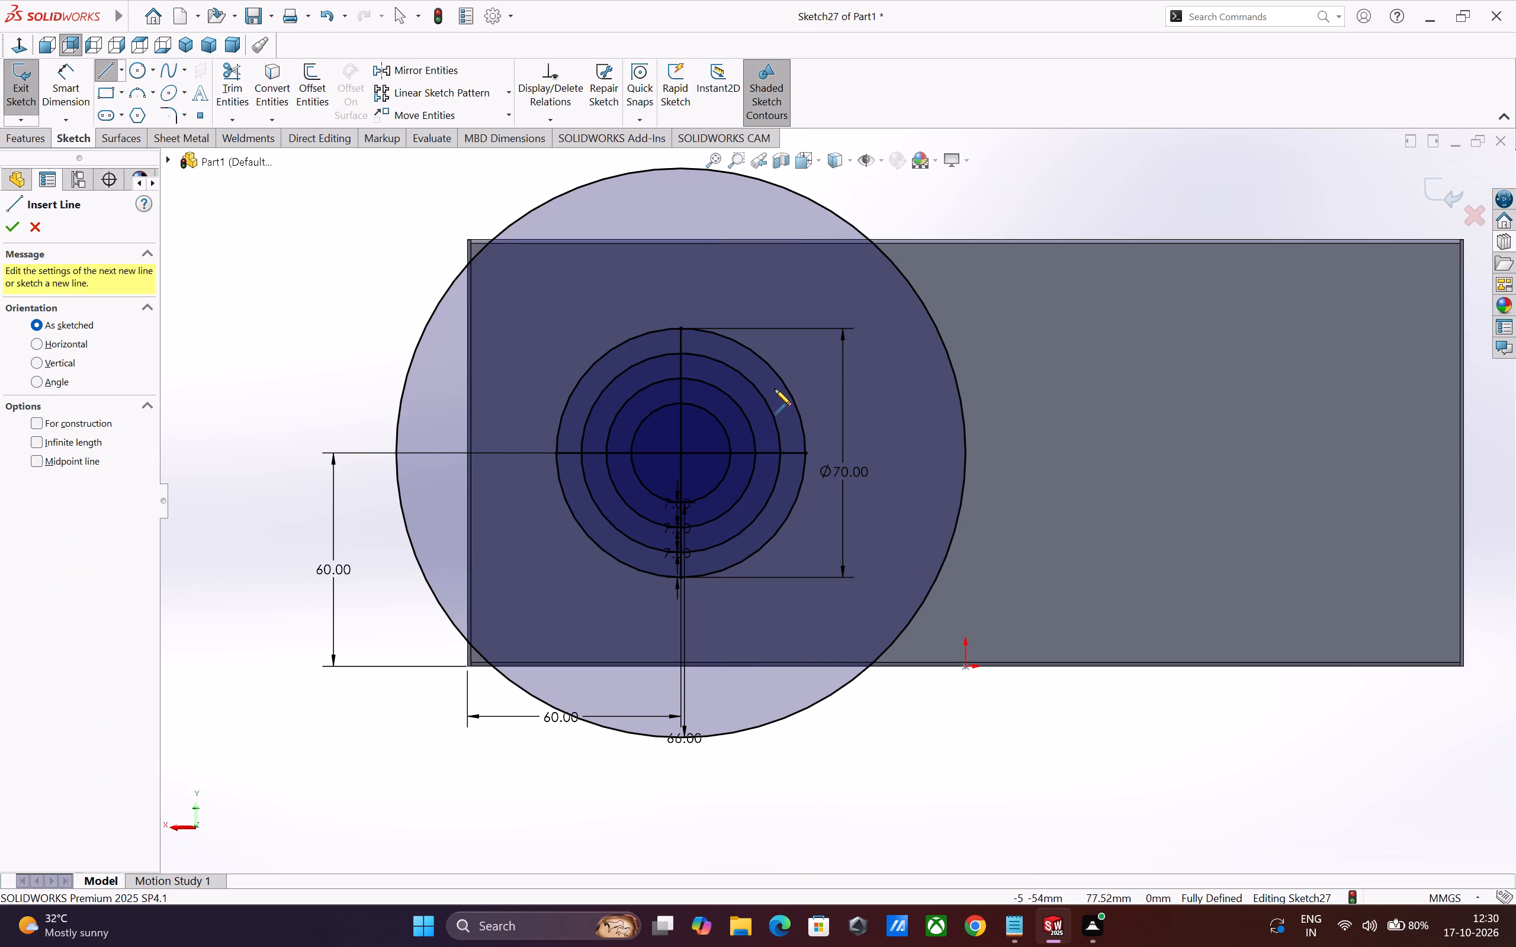
{"action": "left_click", "coordinate": [775, 373]}
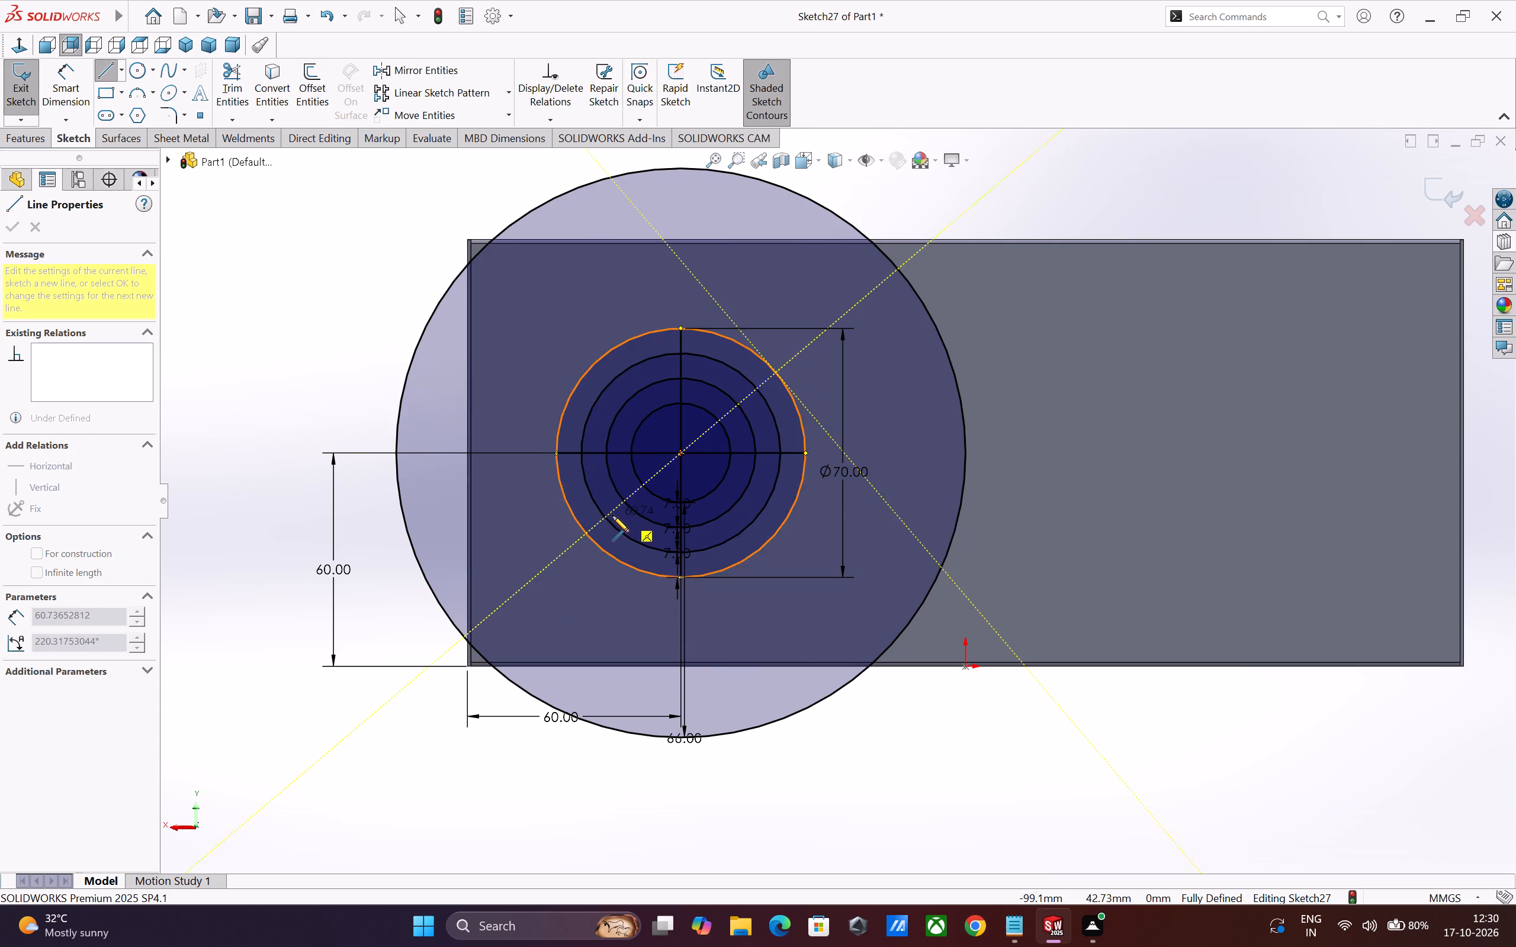
{"action": "left_click", "coordinate": [586, 533]}
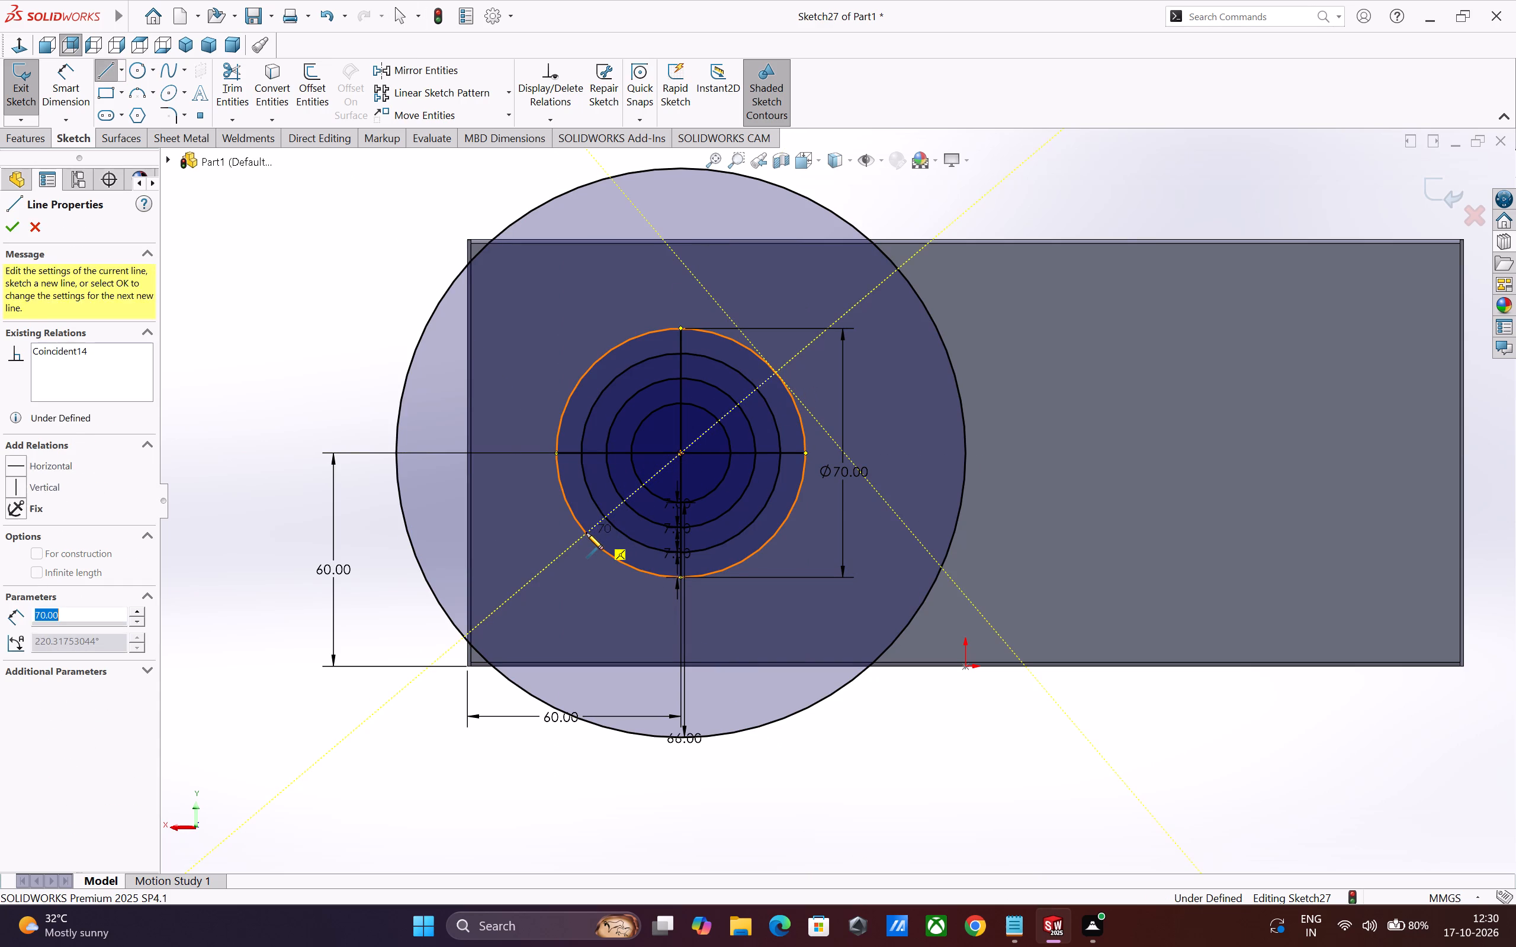
{"action": "key", "text": "Escape"}
{"action": "key", "text": "l"}
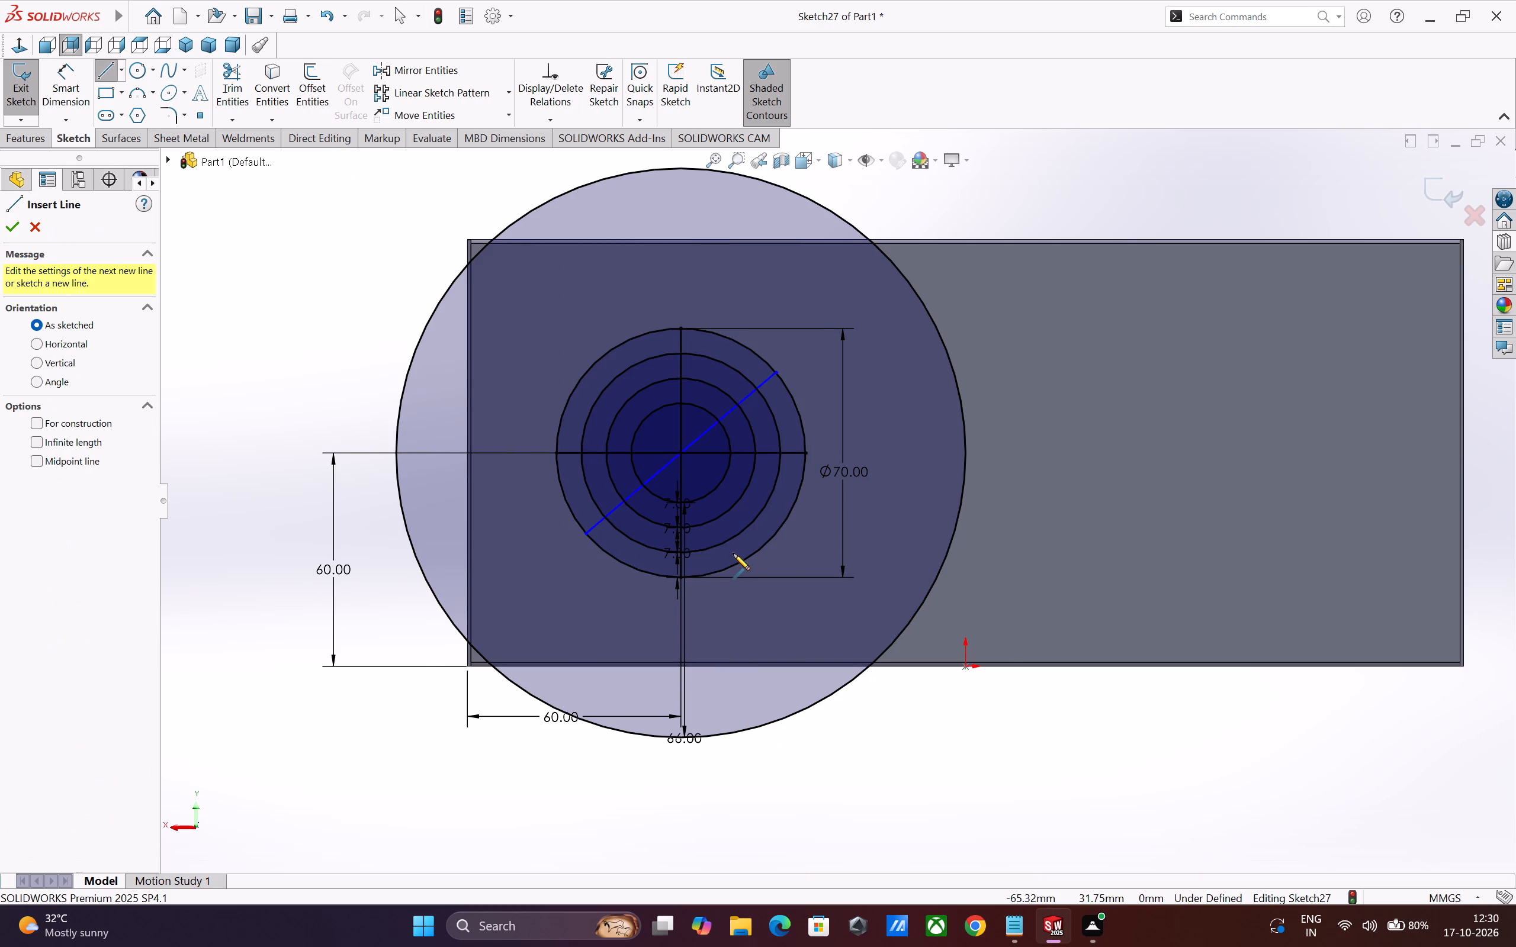
{"action": "key", "text": "Return"}
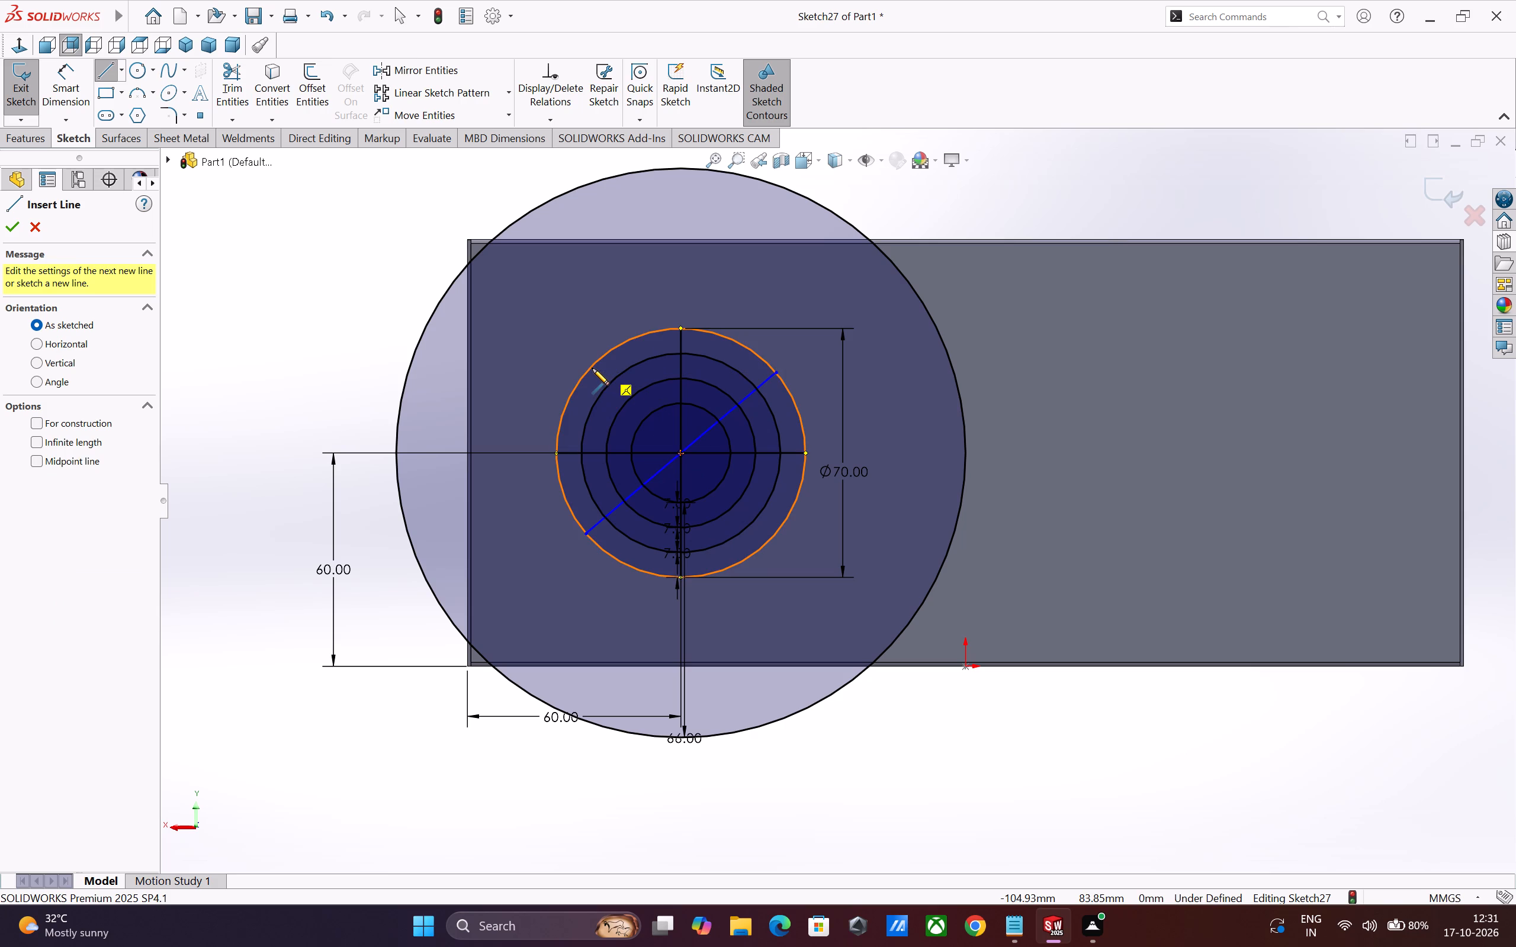
{"action": "left_click", "coordinate": [592, 367]}
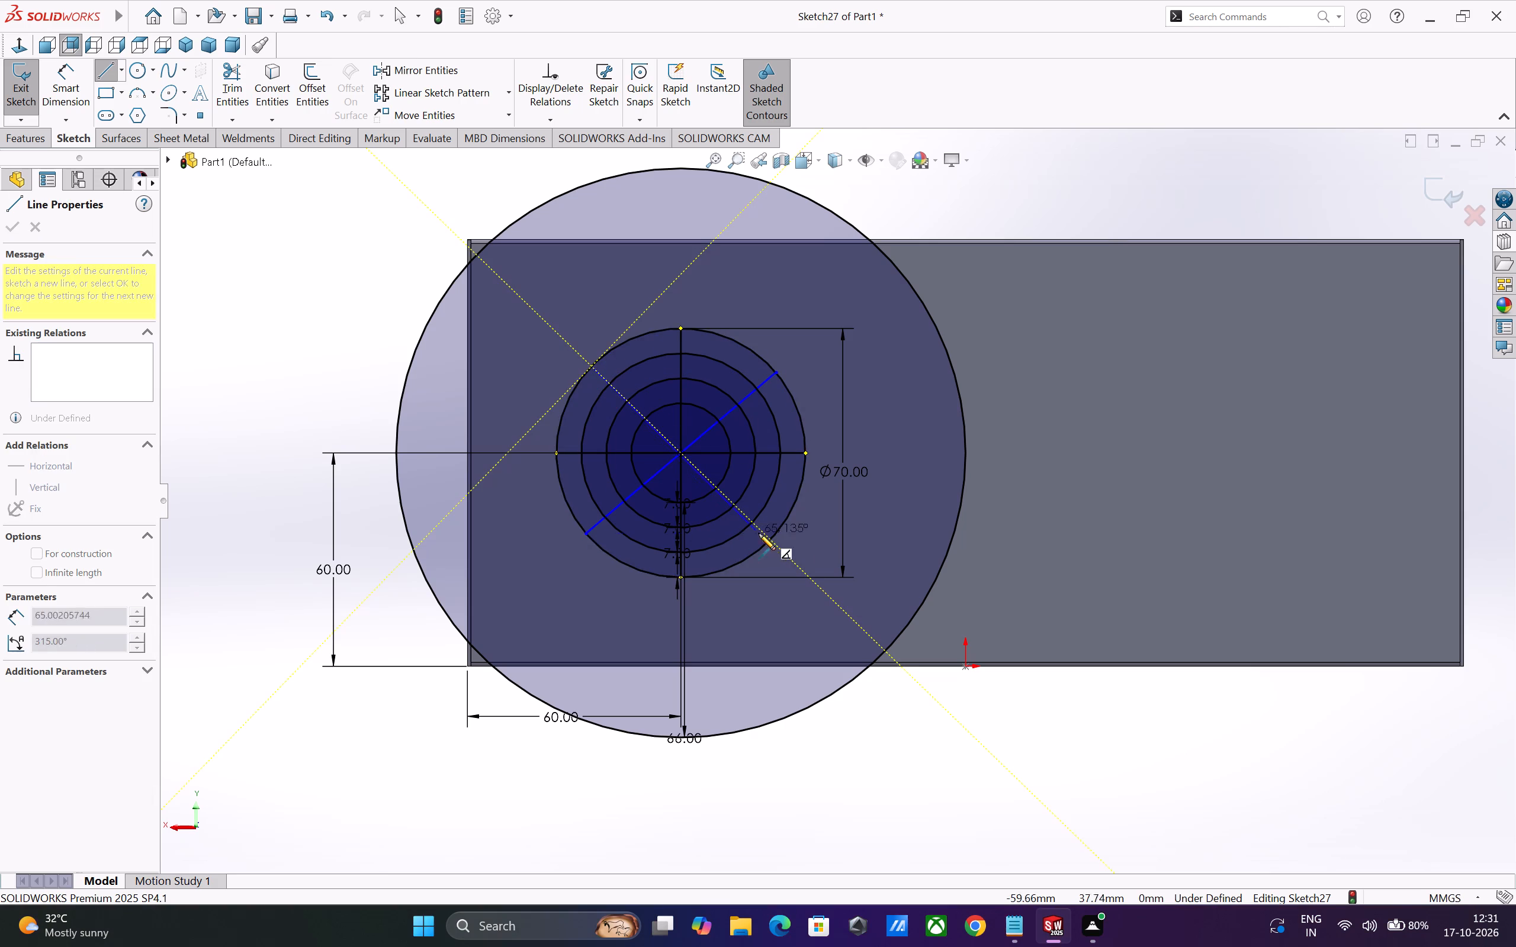
{"action": "left_click", "coordinate": [770, 539]}
{"action": "key", "text": "Escape"}
{"action": "key", "text": "Escape"}
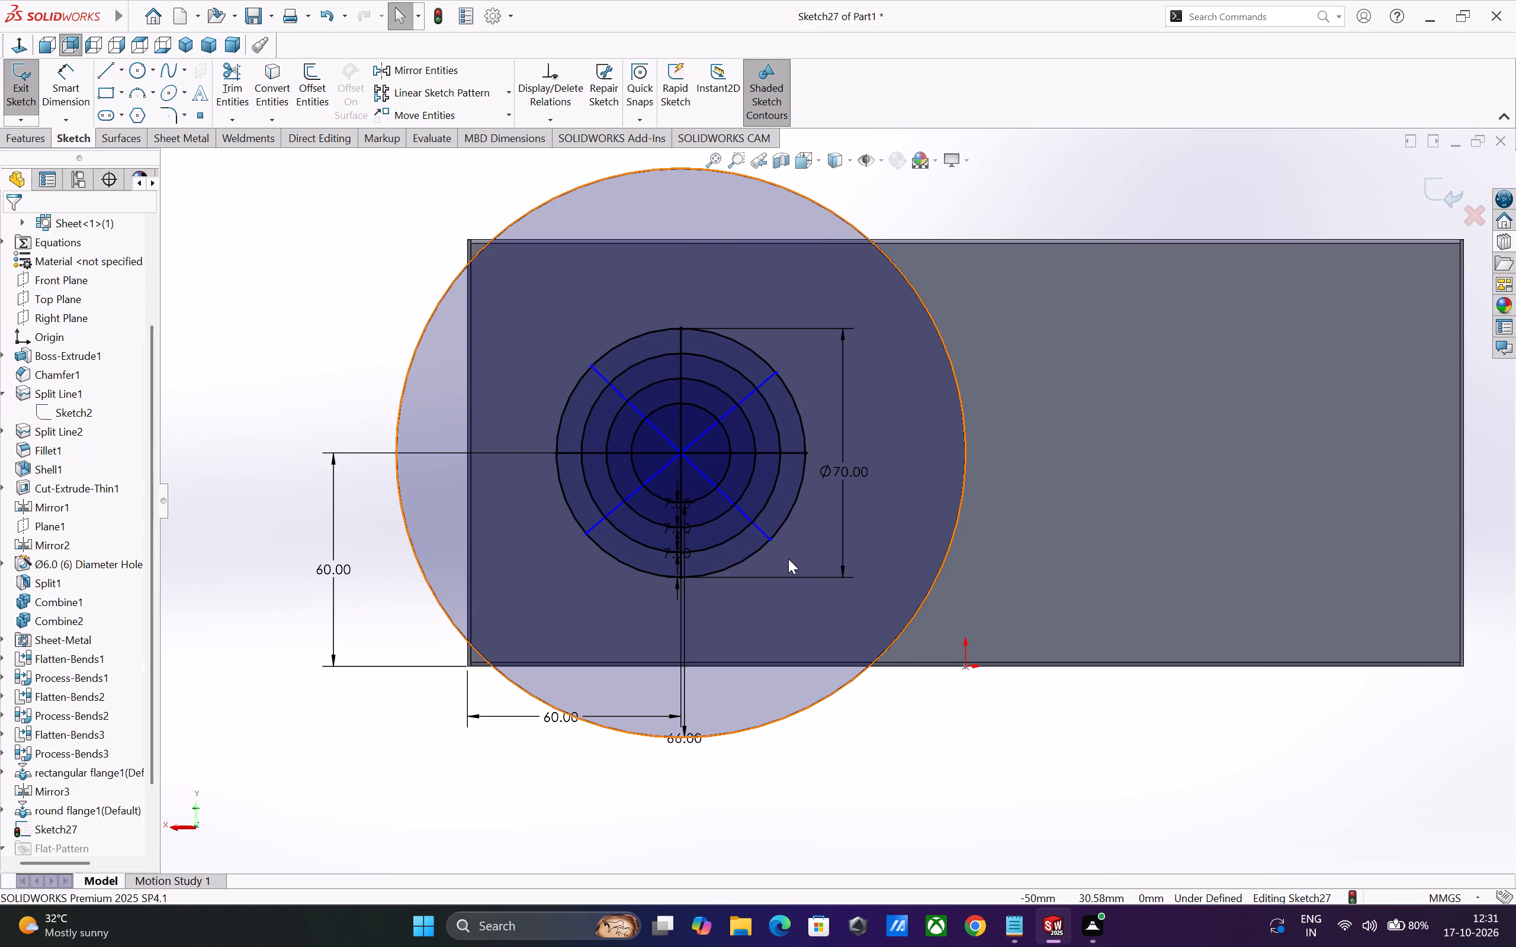
{"action": "key", "text": "Escape"}
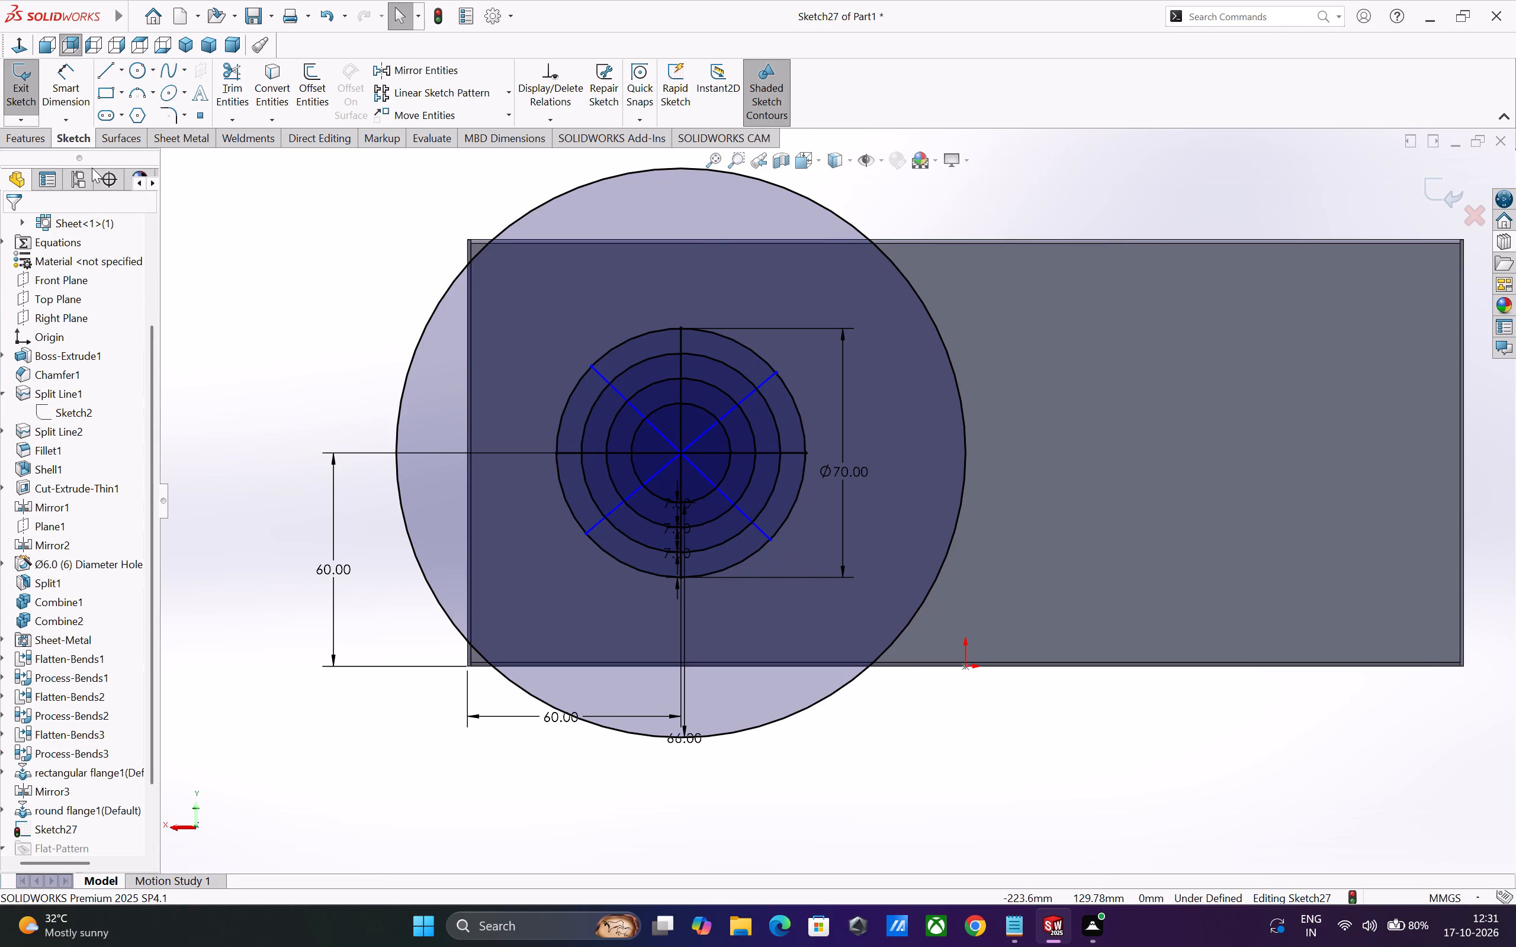
Dimension the angle between the horizontal line and the first diagonal line as 45 degrees.
{"action": "left_click", "coordinate": [70, 102]}
{"action": "left_click", "coordinate": [746, 452]}
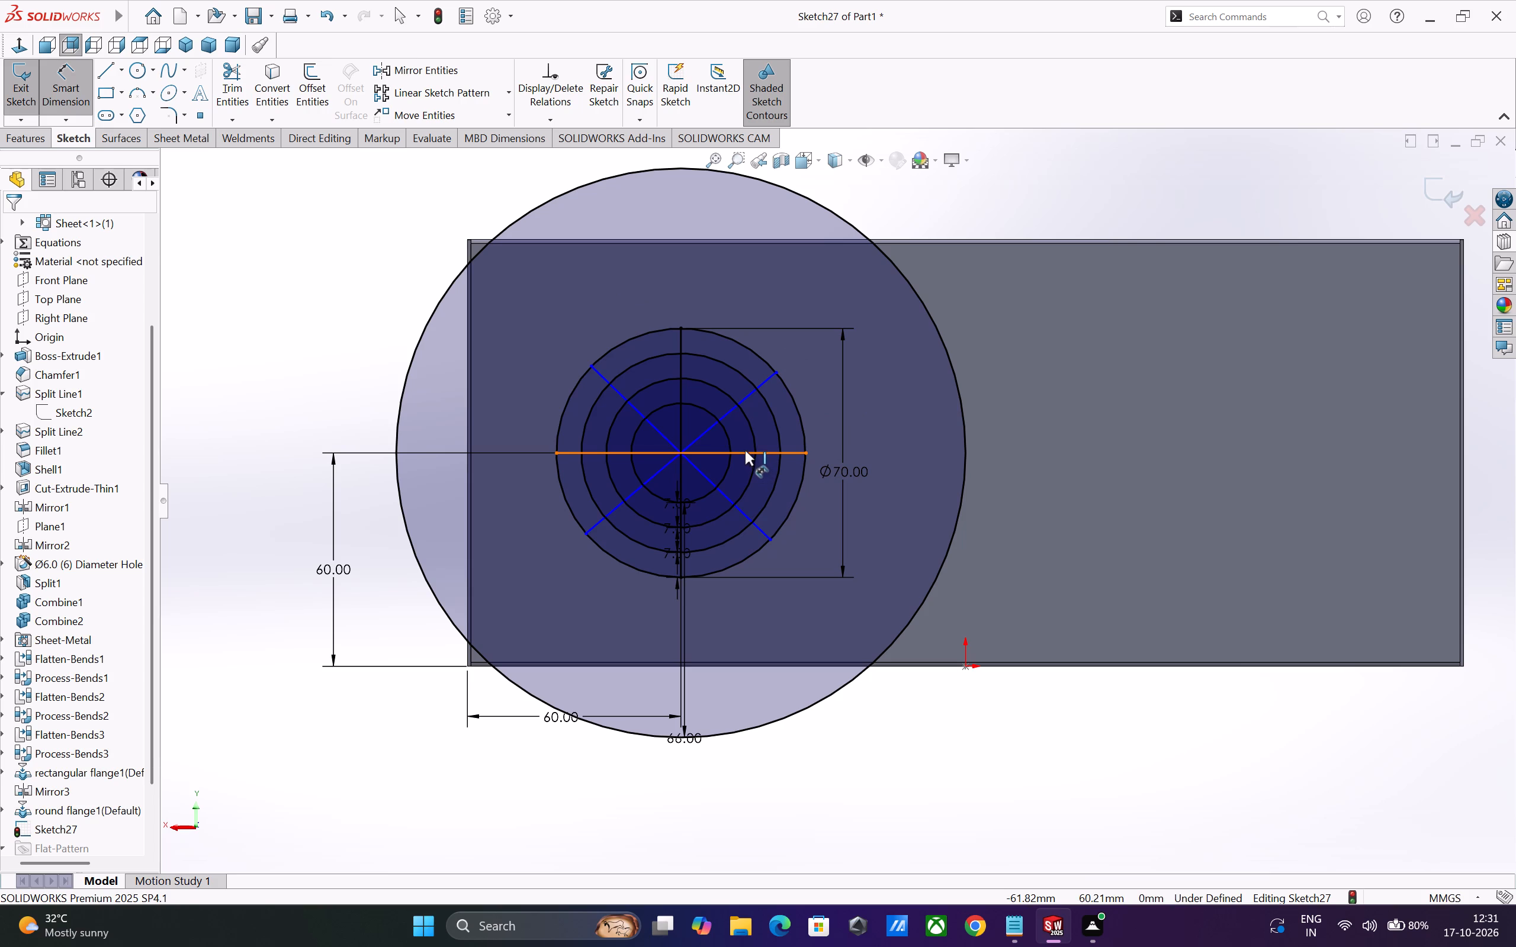
{"action": "left_click", "coordinate": [728, 413]}
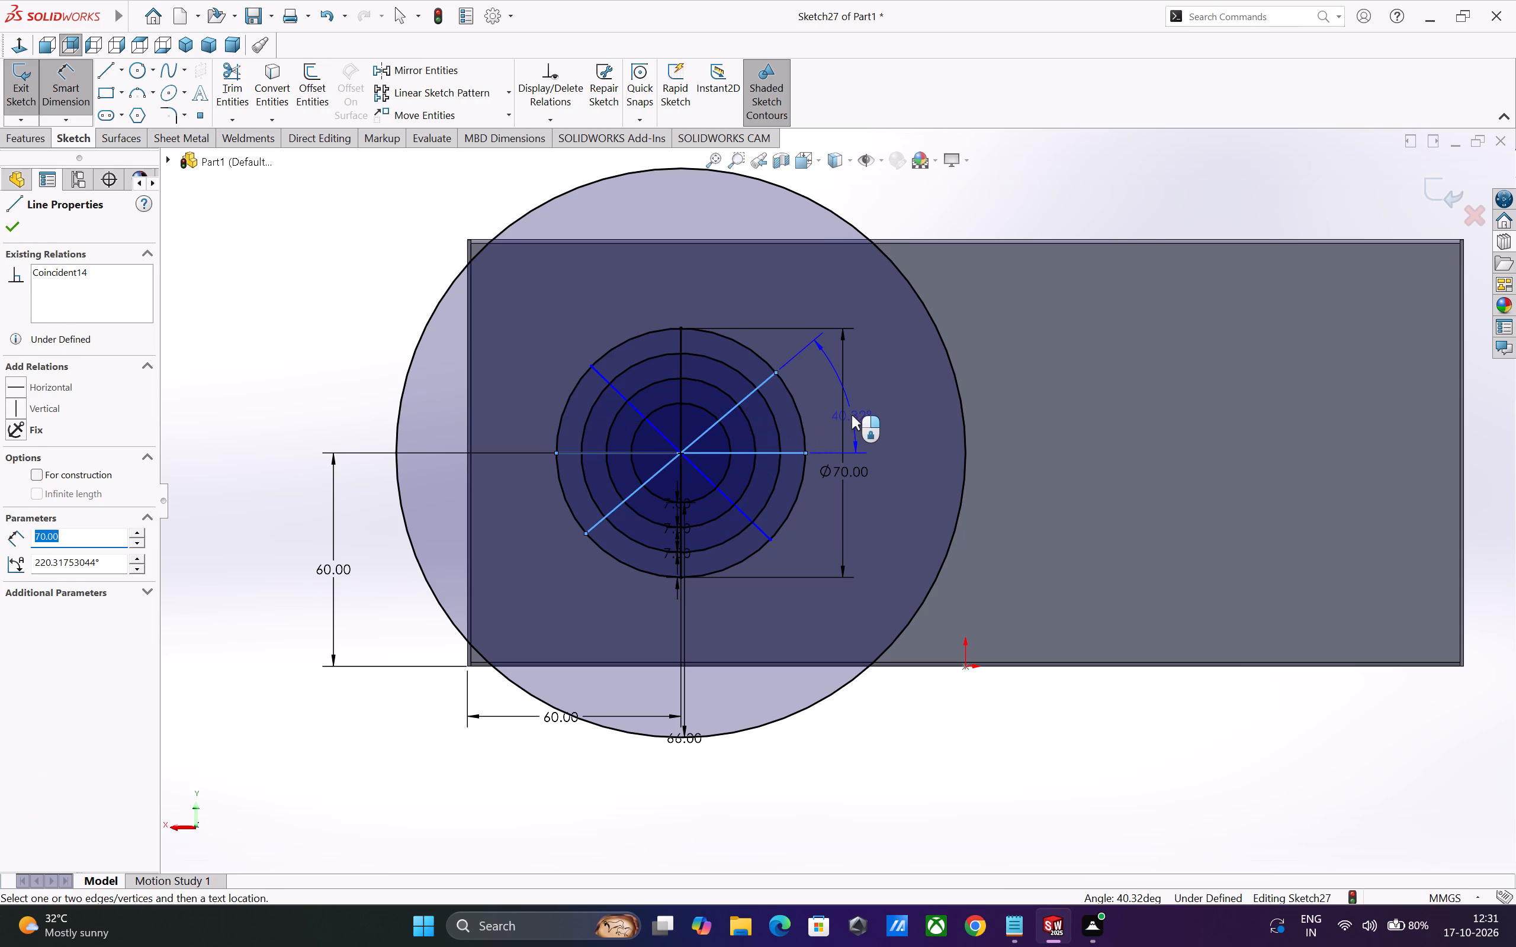
{"action": "left_click", "coordinate": [852, 415]}
{"action": "type", "text": "46"}
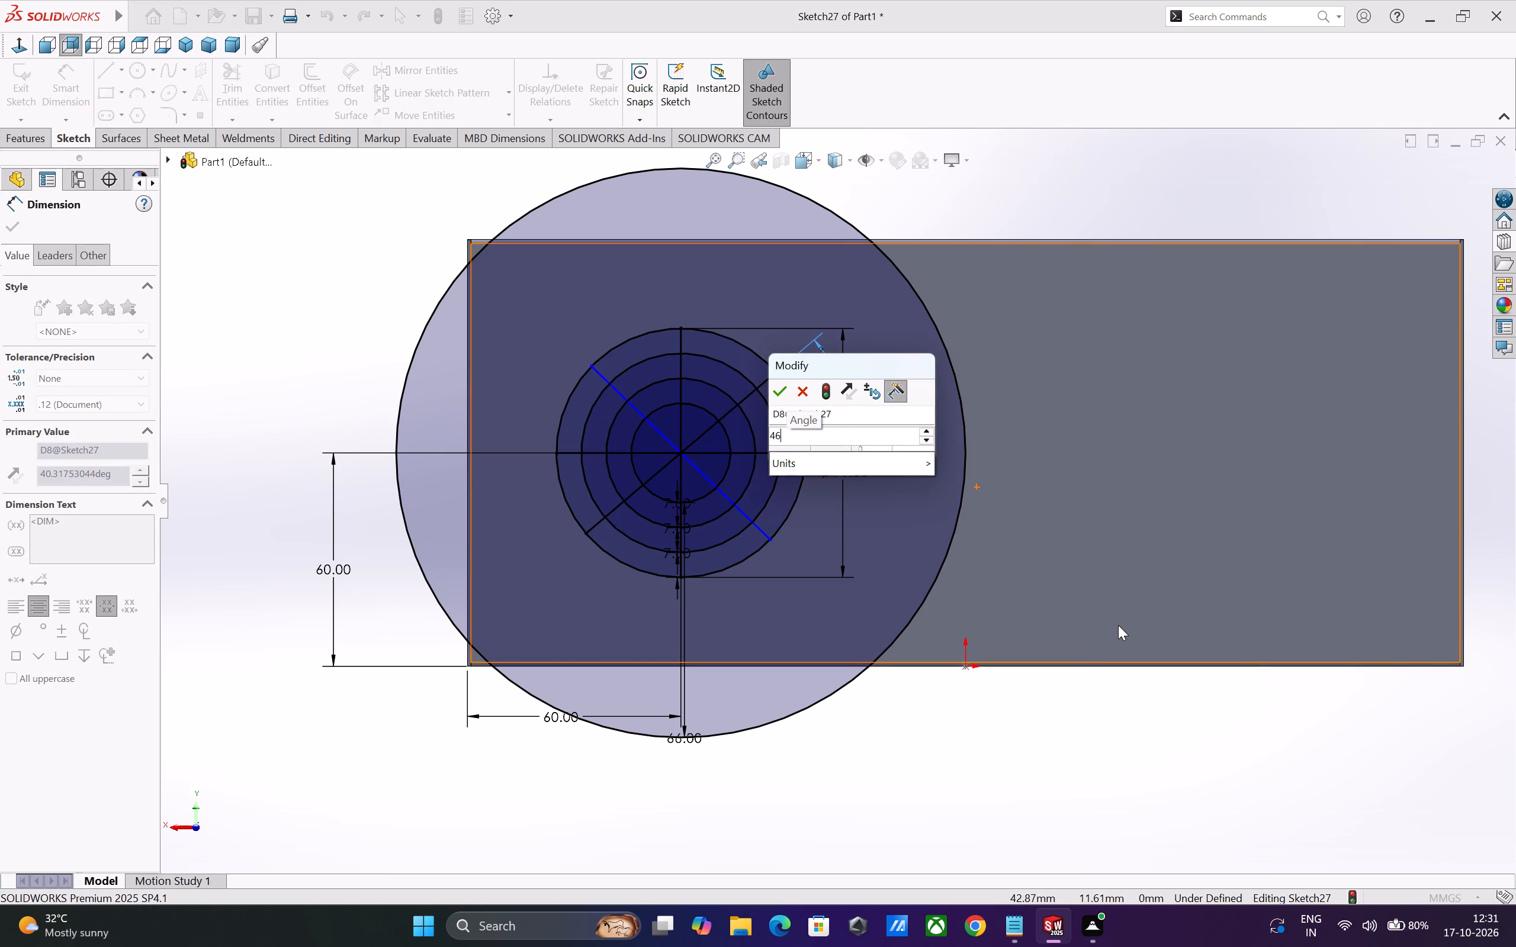
{"action": "key", "text": "BackSpace"}
{"action": "key", "text": "5"}
{"action": "key", "text": "Return"}
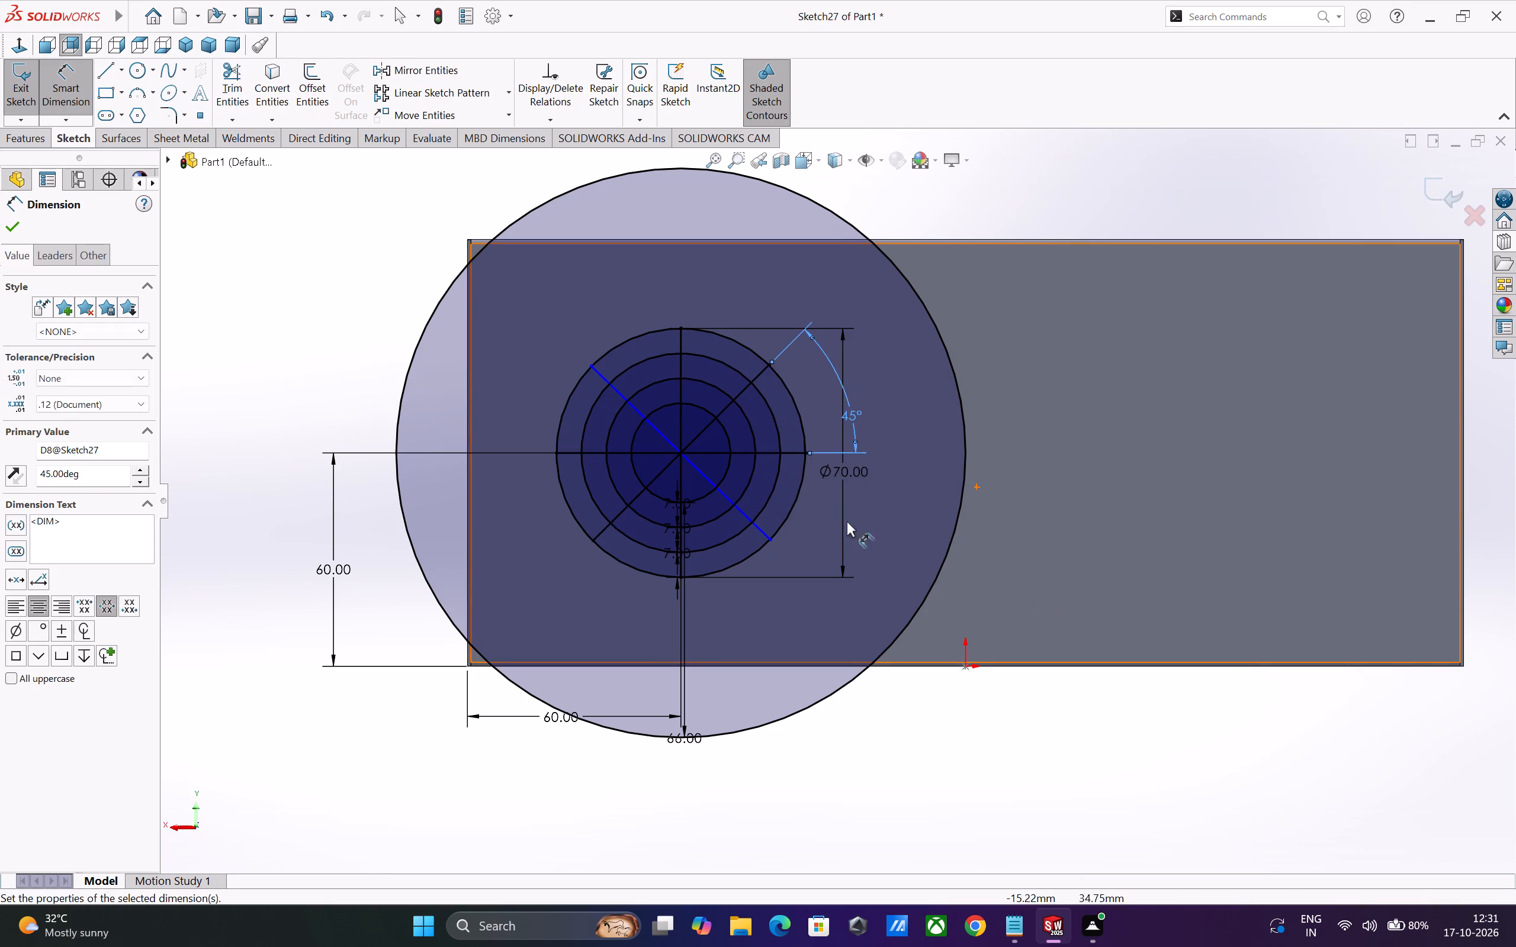
Dimension the angle between the vertical line and the second diagonal line as 45 degrees.
{"action": "left_click", "coordinate": [622, 395]}
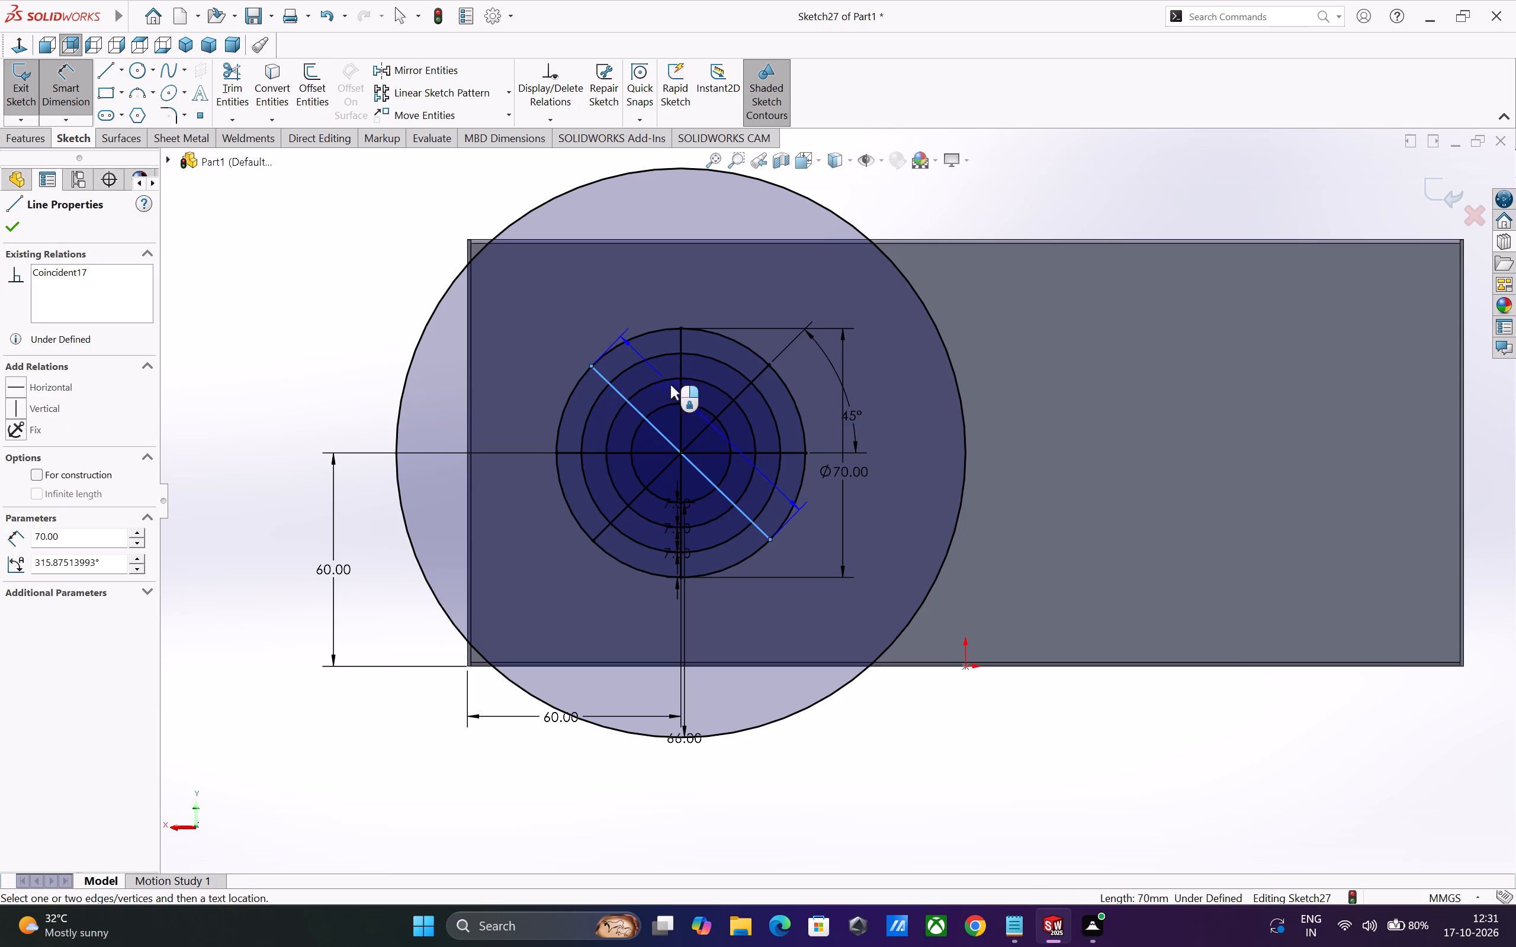
{"action": "left_click", "coordinate": [679, 379]}
{"action": "left_click", "coordinate": [634, 314]}
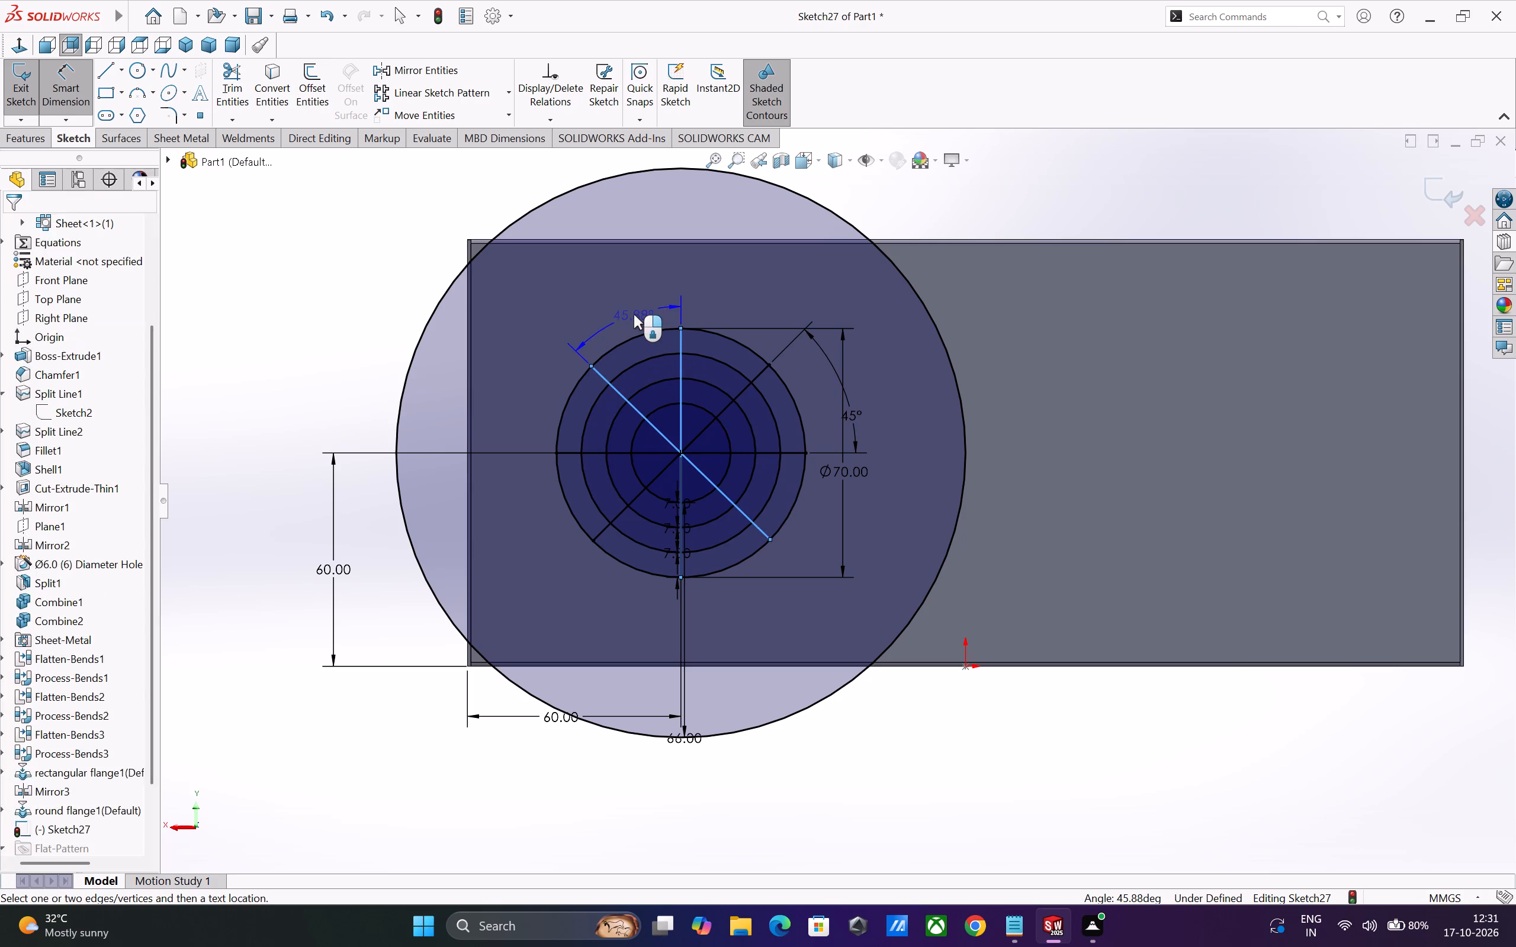
{"action": "type", "text": "45"}
{"action": "key", "text": "Return"}
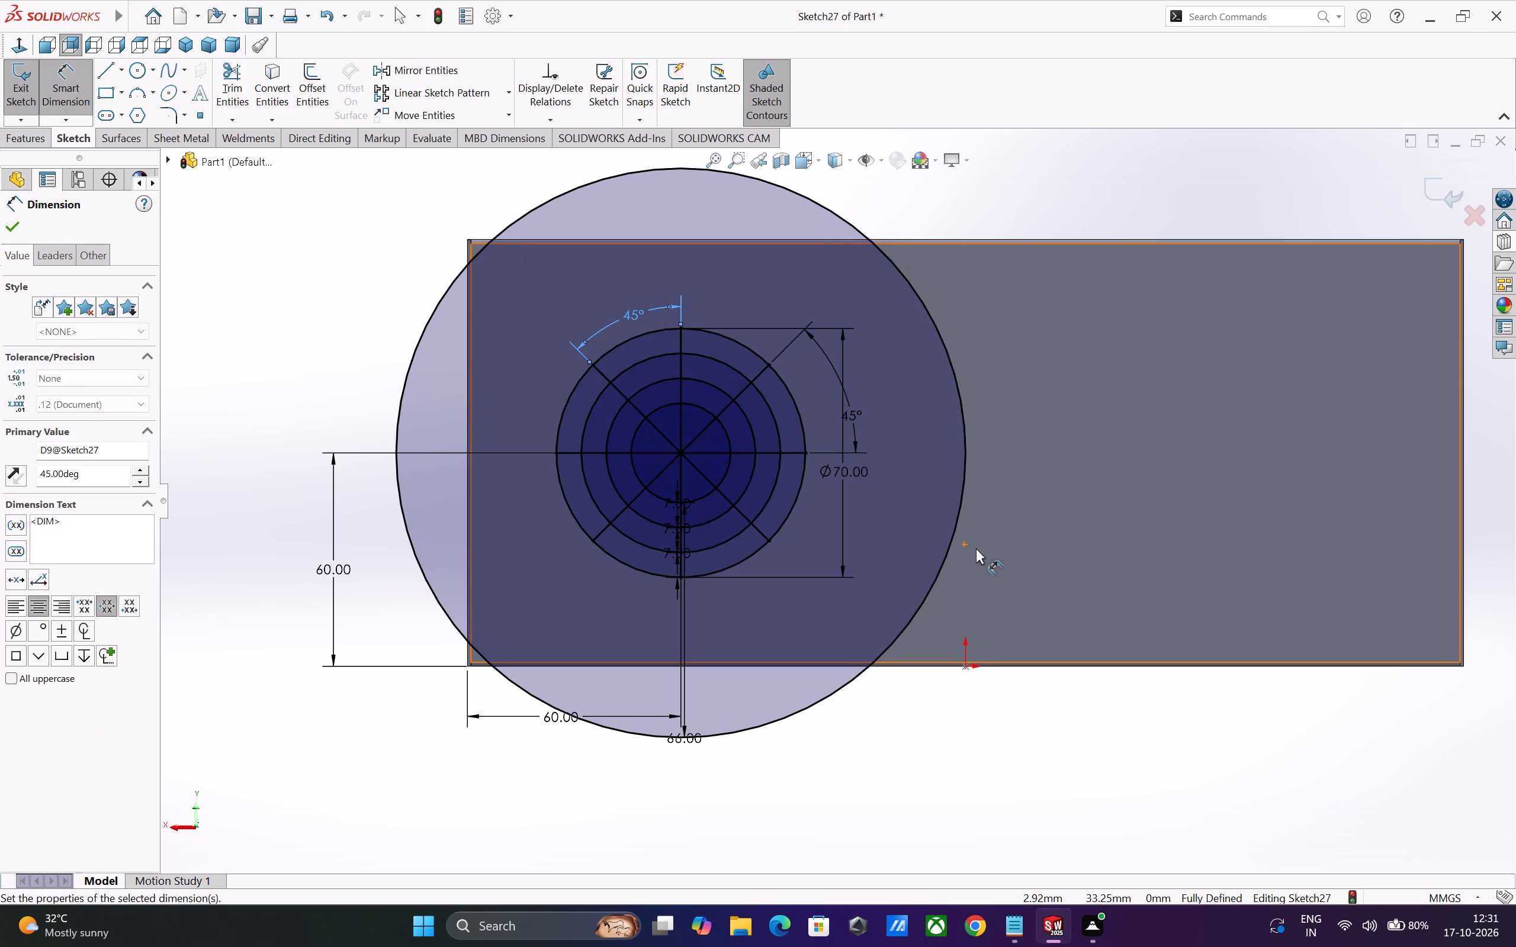
{"action": "key", "text": "Escape"}
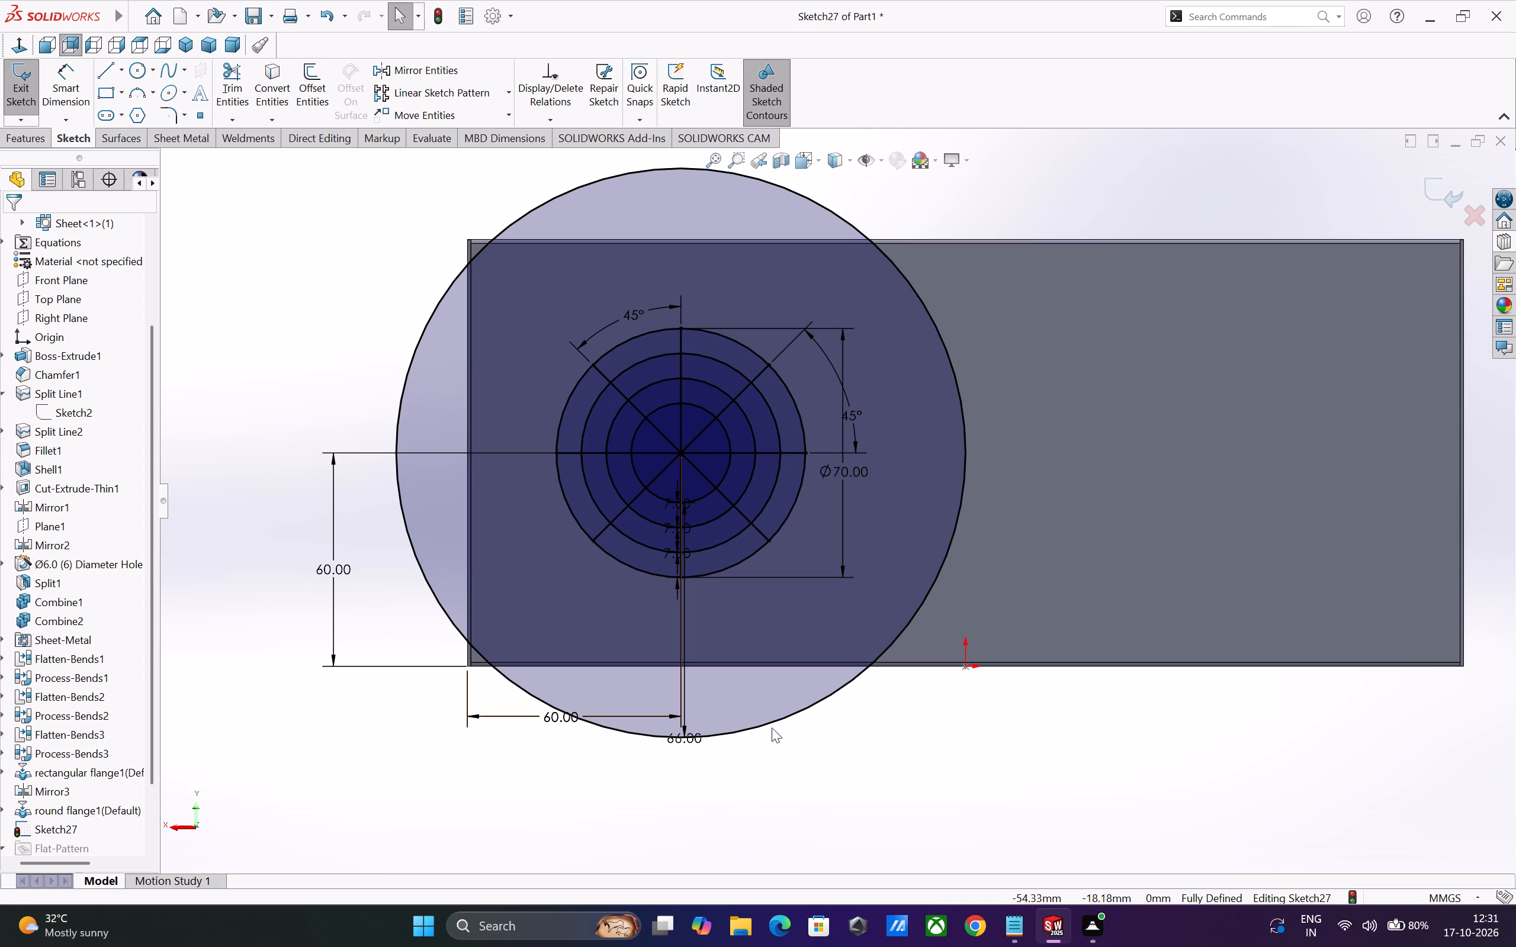
{"action": "key", "text": "Escape"}
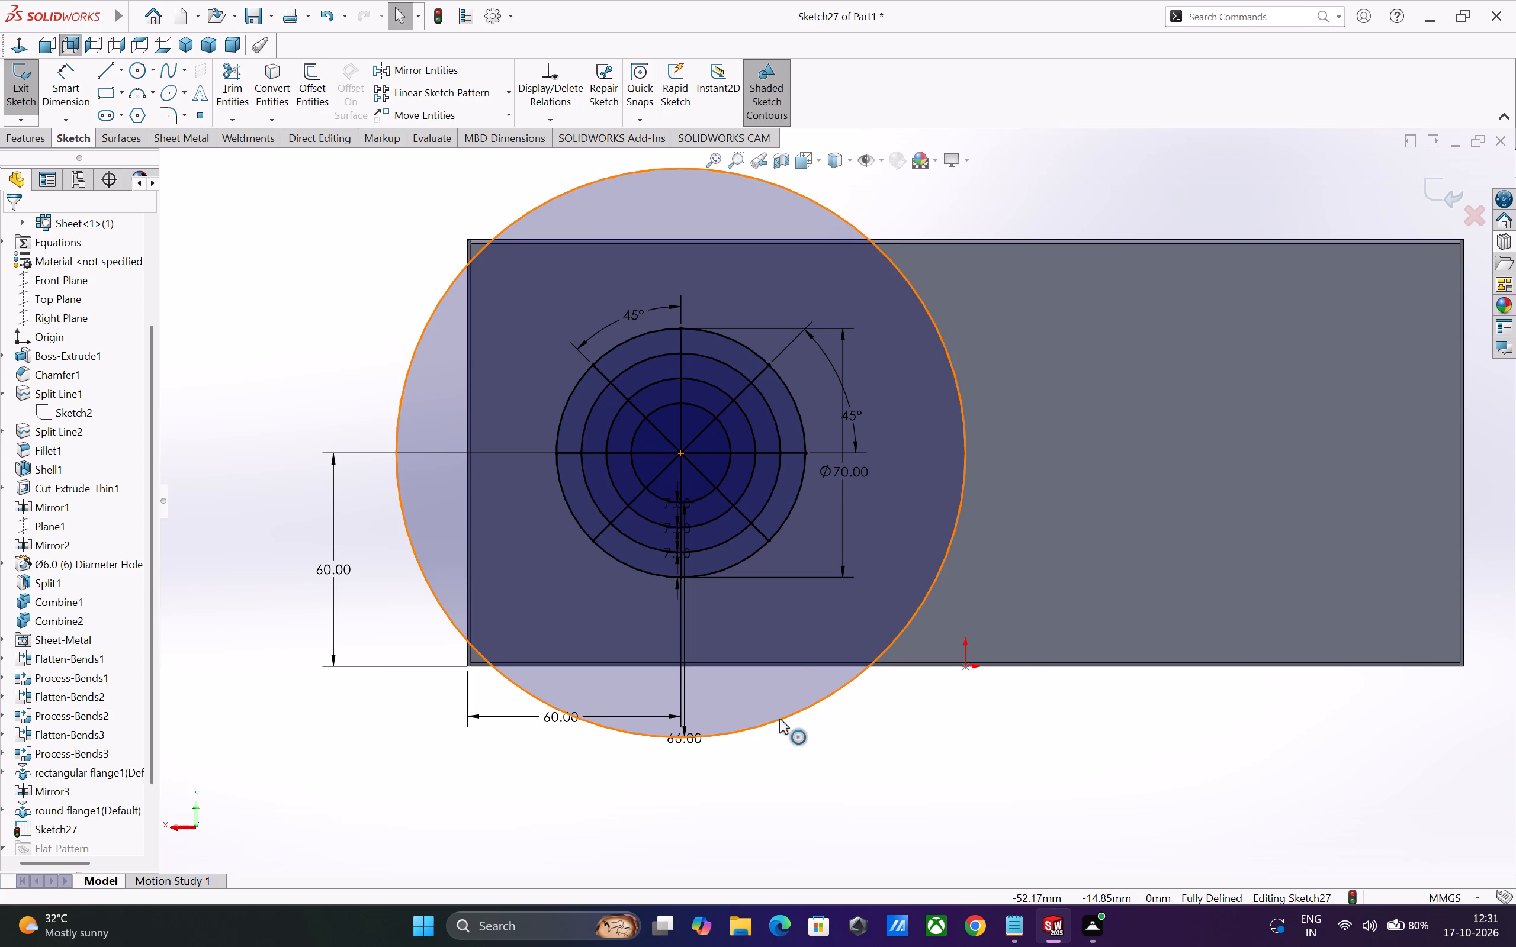
Delete the oversized outer circle that extends beyond the back face.
{"action": "left_click", "coordinate": [779, 719]}
{"action": "key", "text": "Delete"}
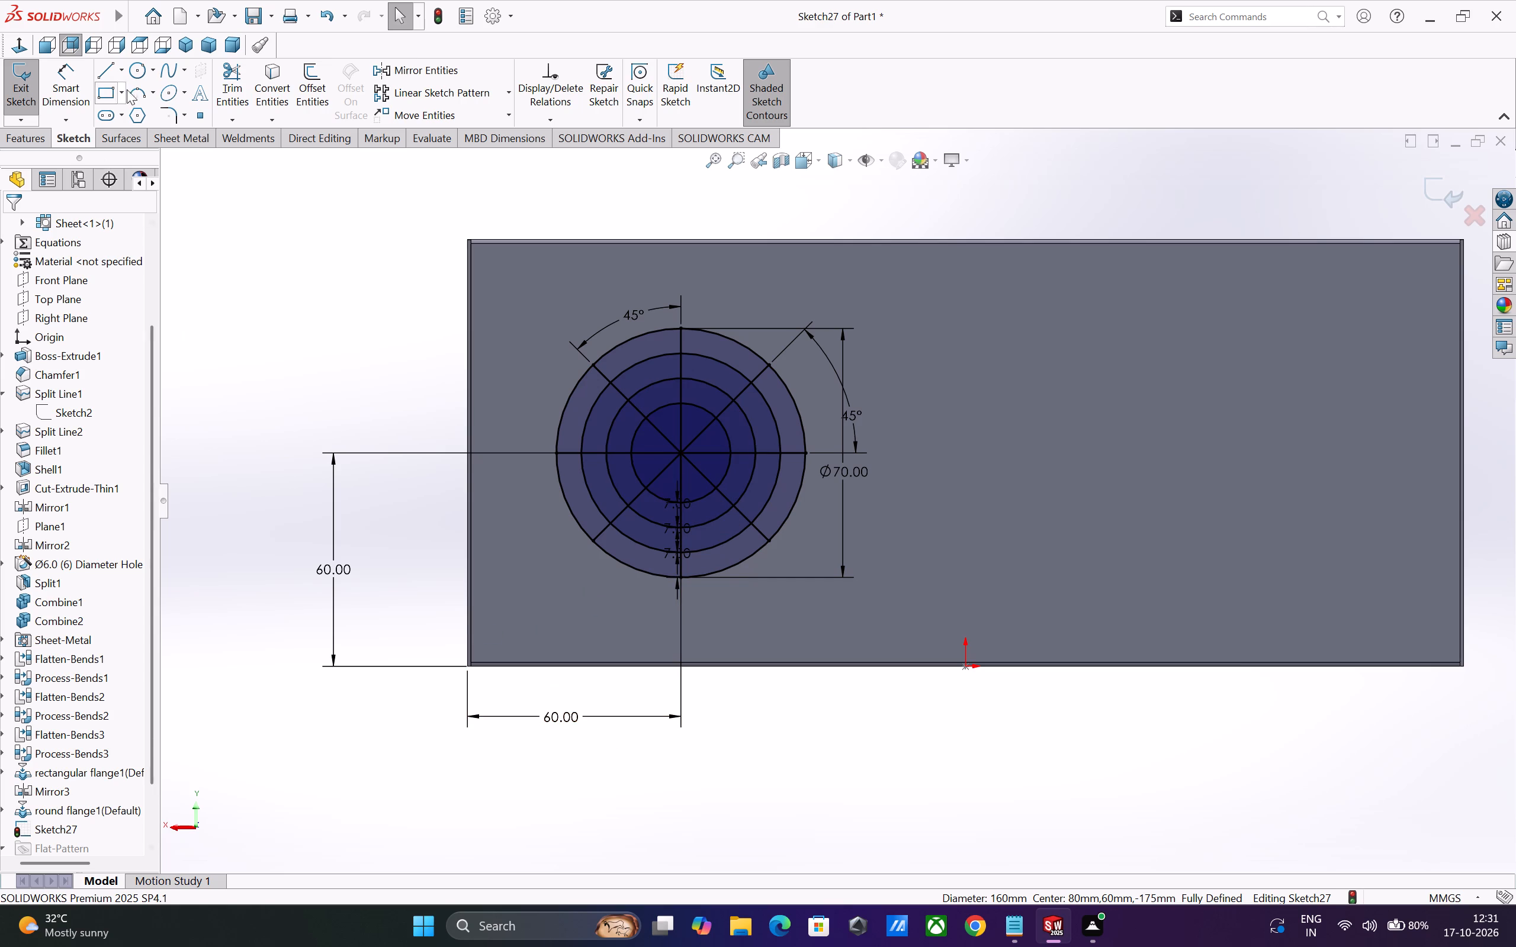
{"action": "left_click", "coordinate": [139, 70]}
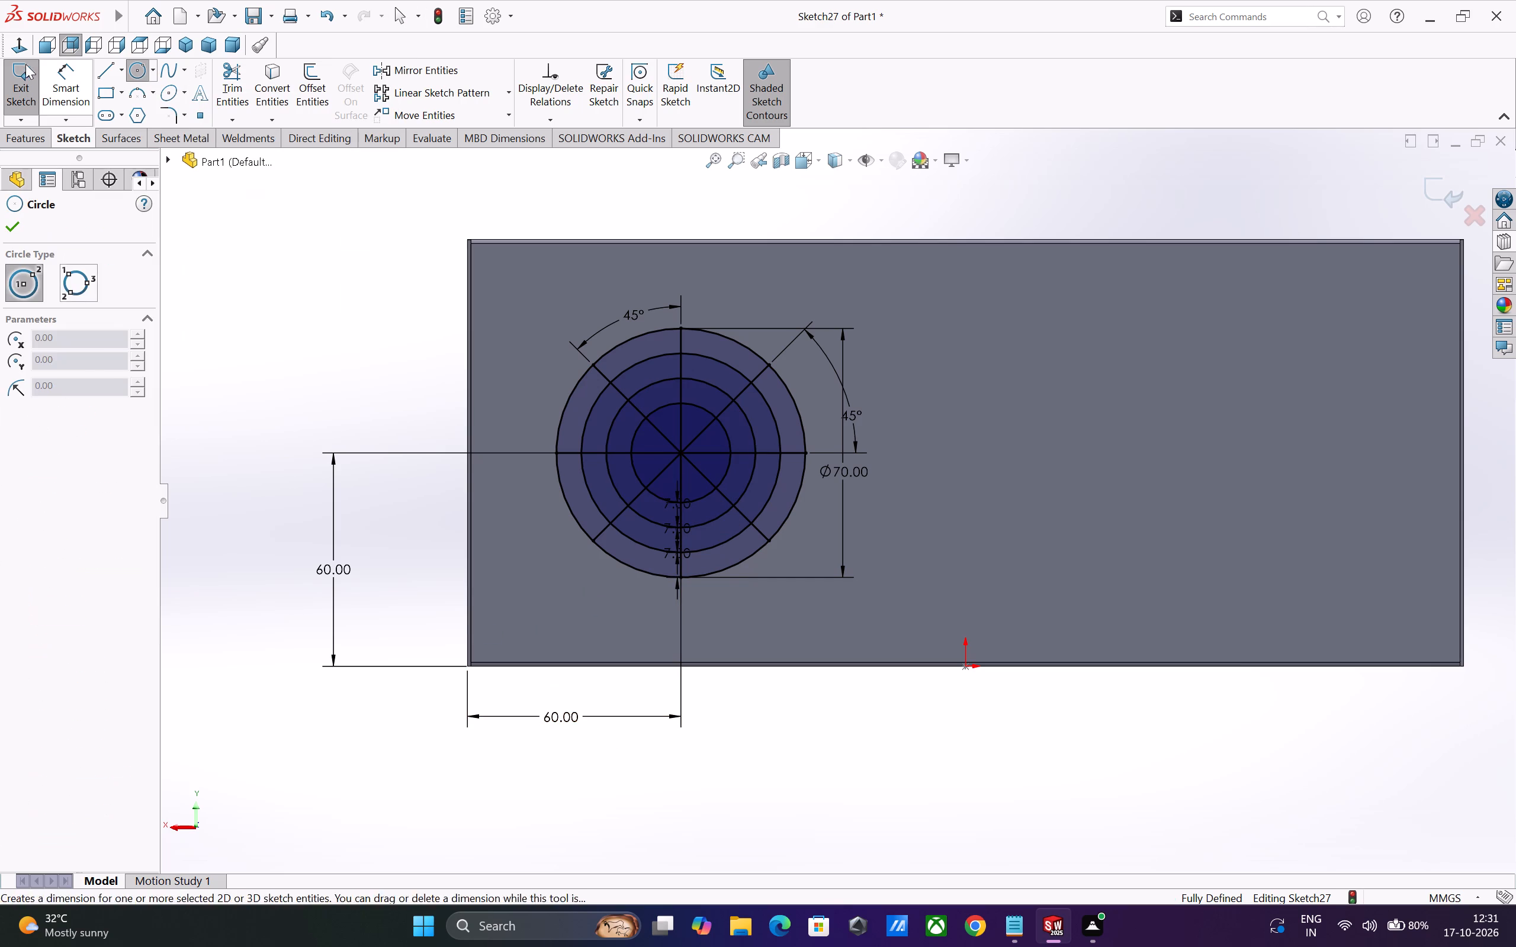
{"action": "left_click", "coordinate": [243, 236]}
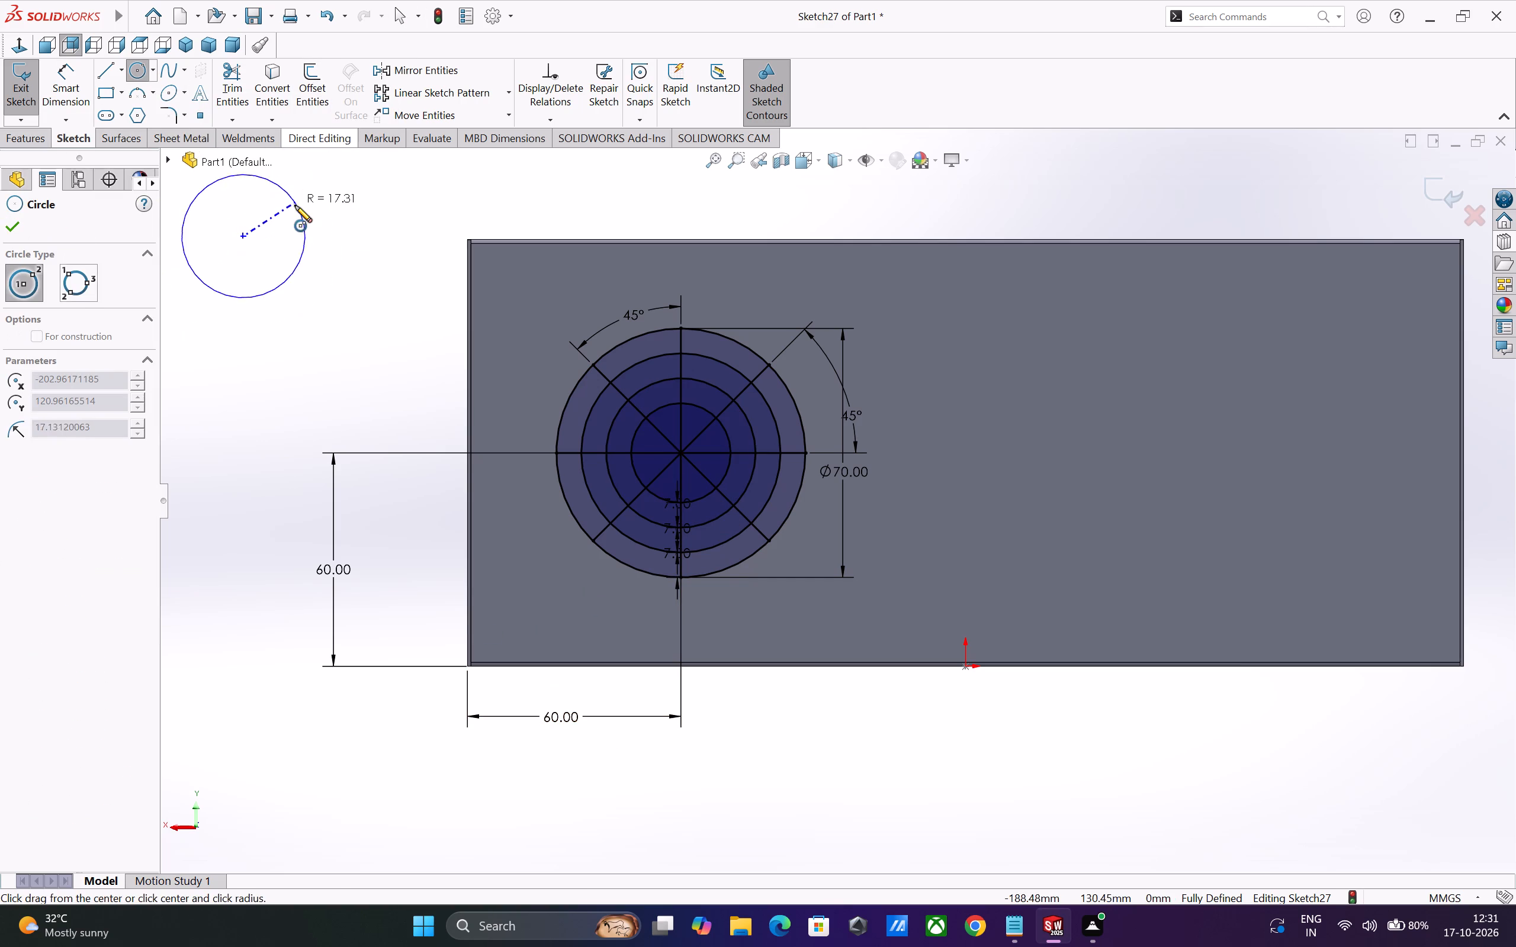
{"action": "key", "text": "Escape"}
Offset the innermost circle inward by 7 mm, with the offset dimension added and the direction reversed.
{"action": "left_click", "coordinate": [318, 98]}
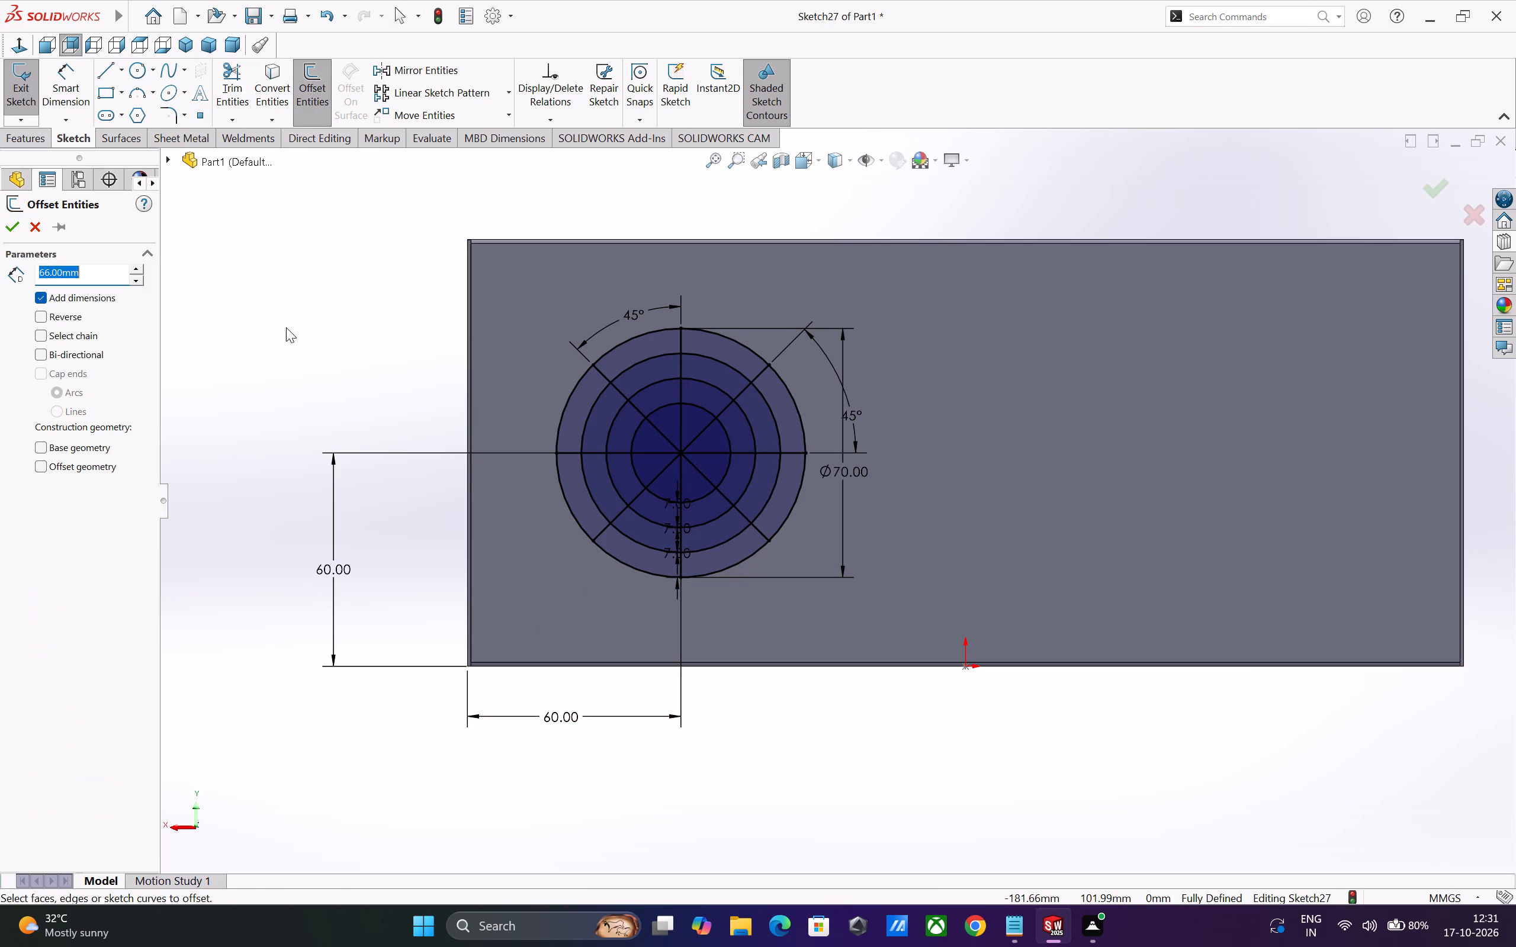
{"action": "double_click", "coordinate": [97, 274]}
{"action": "key", "text": "7"}
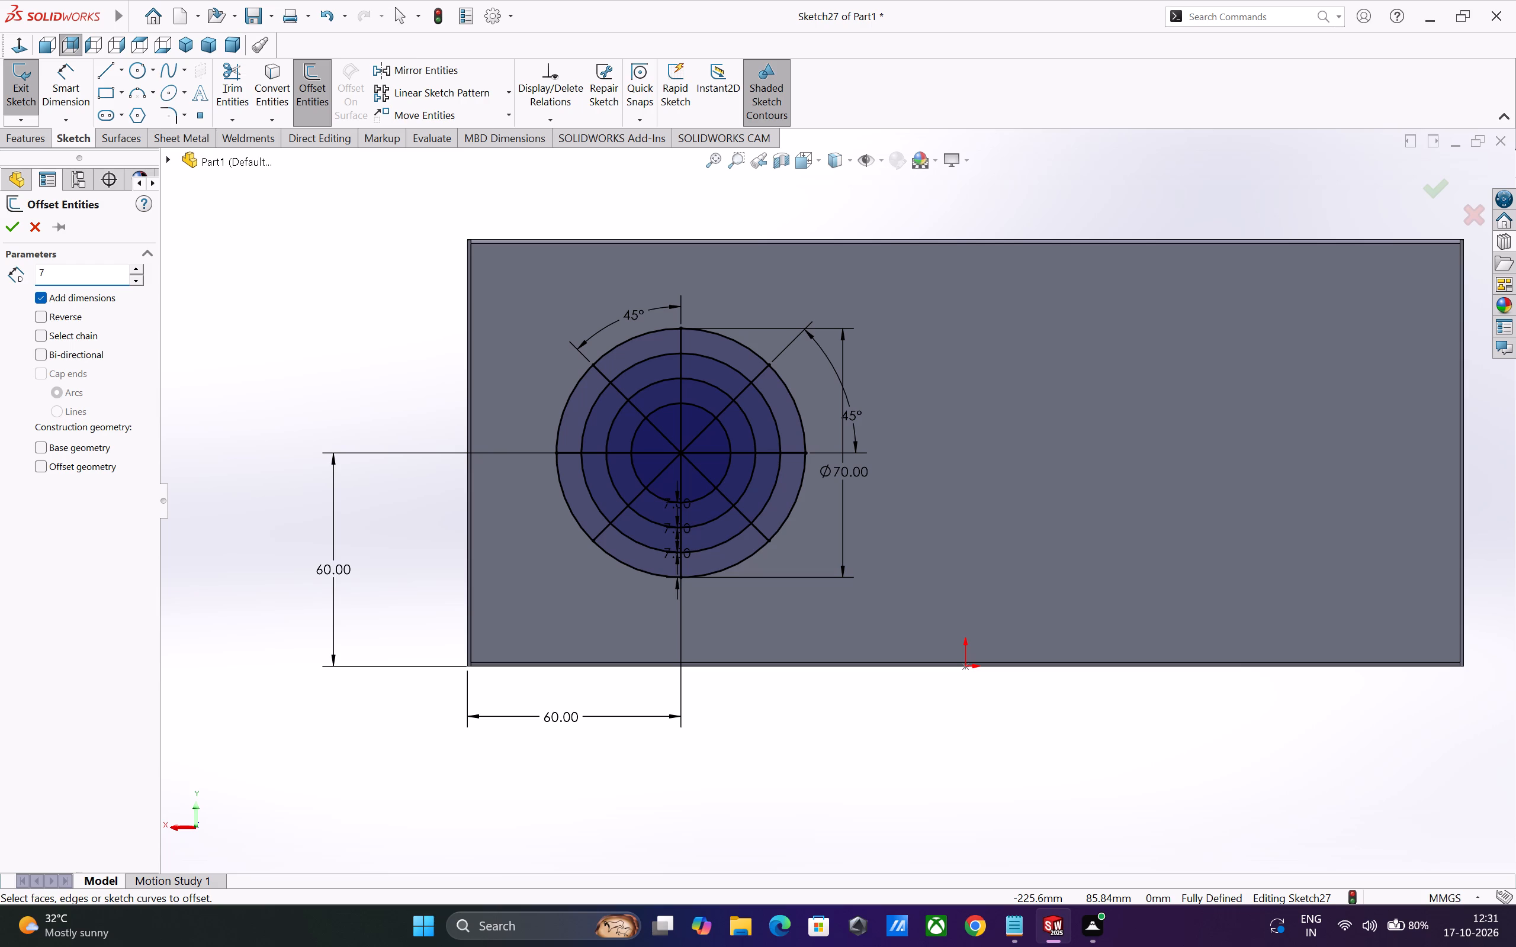
{"action": "key", "text": "Return"}
{"action": "left_click", "coordinate": [40, 319]}
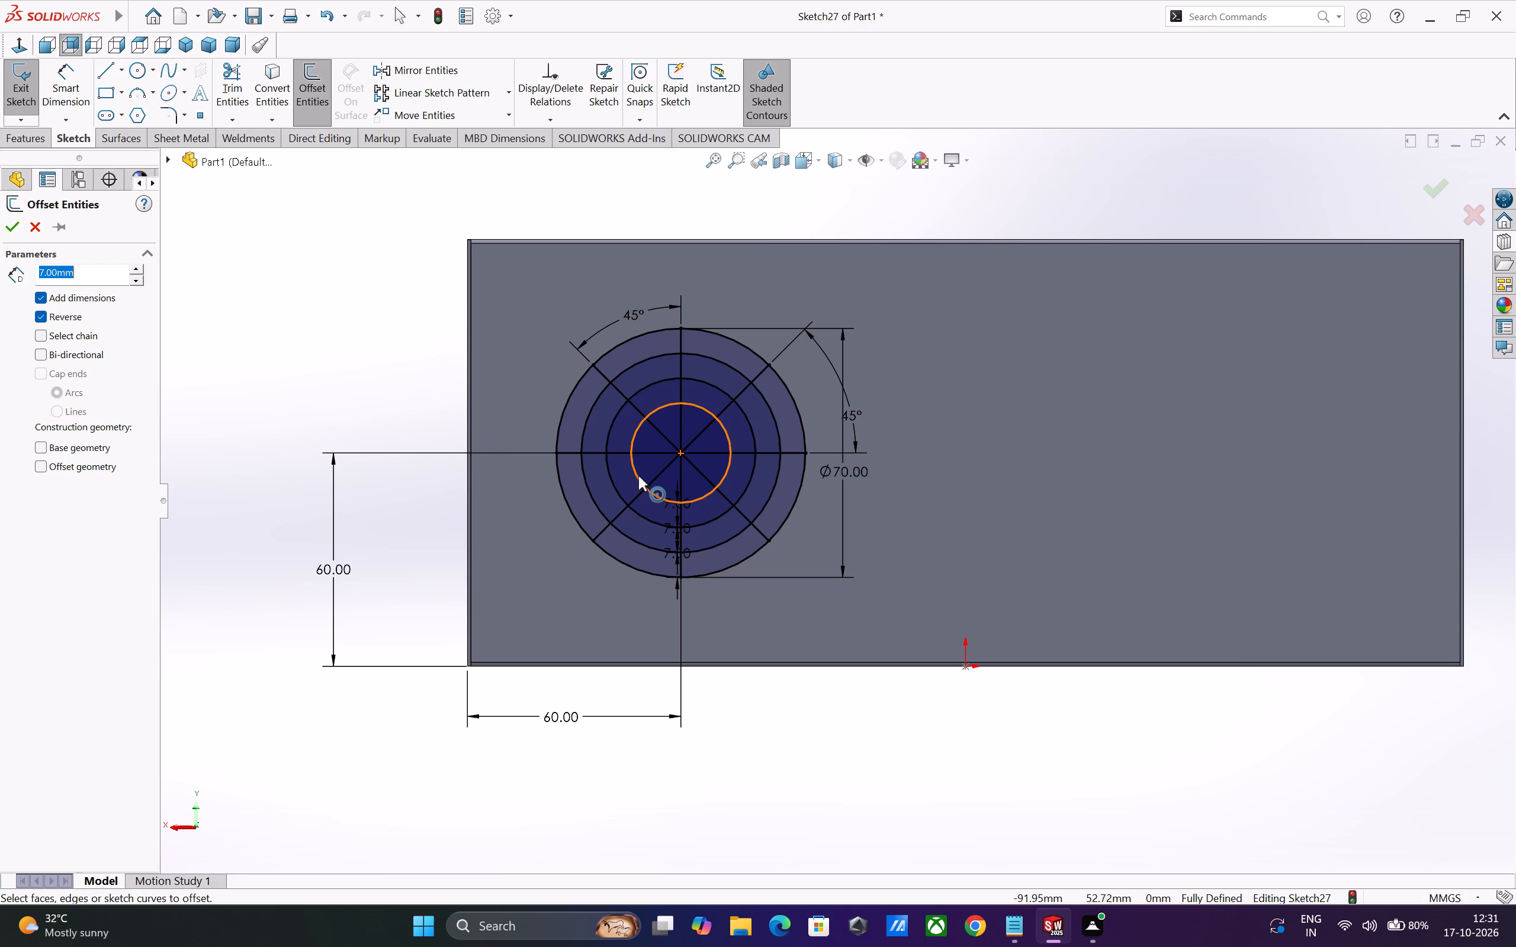
{"action": "left_click", "coordinate": [638, 476]}
{"action": "left_click", "coordinate": [12, 228]}
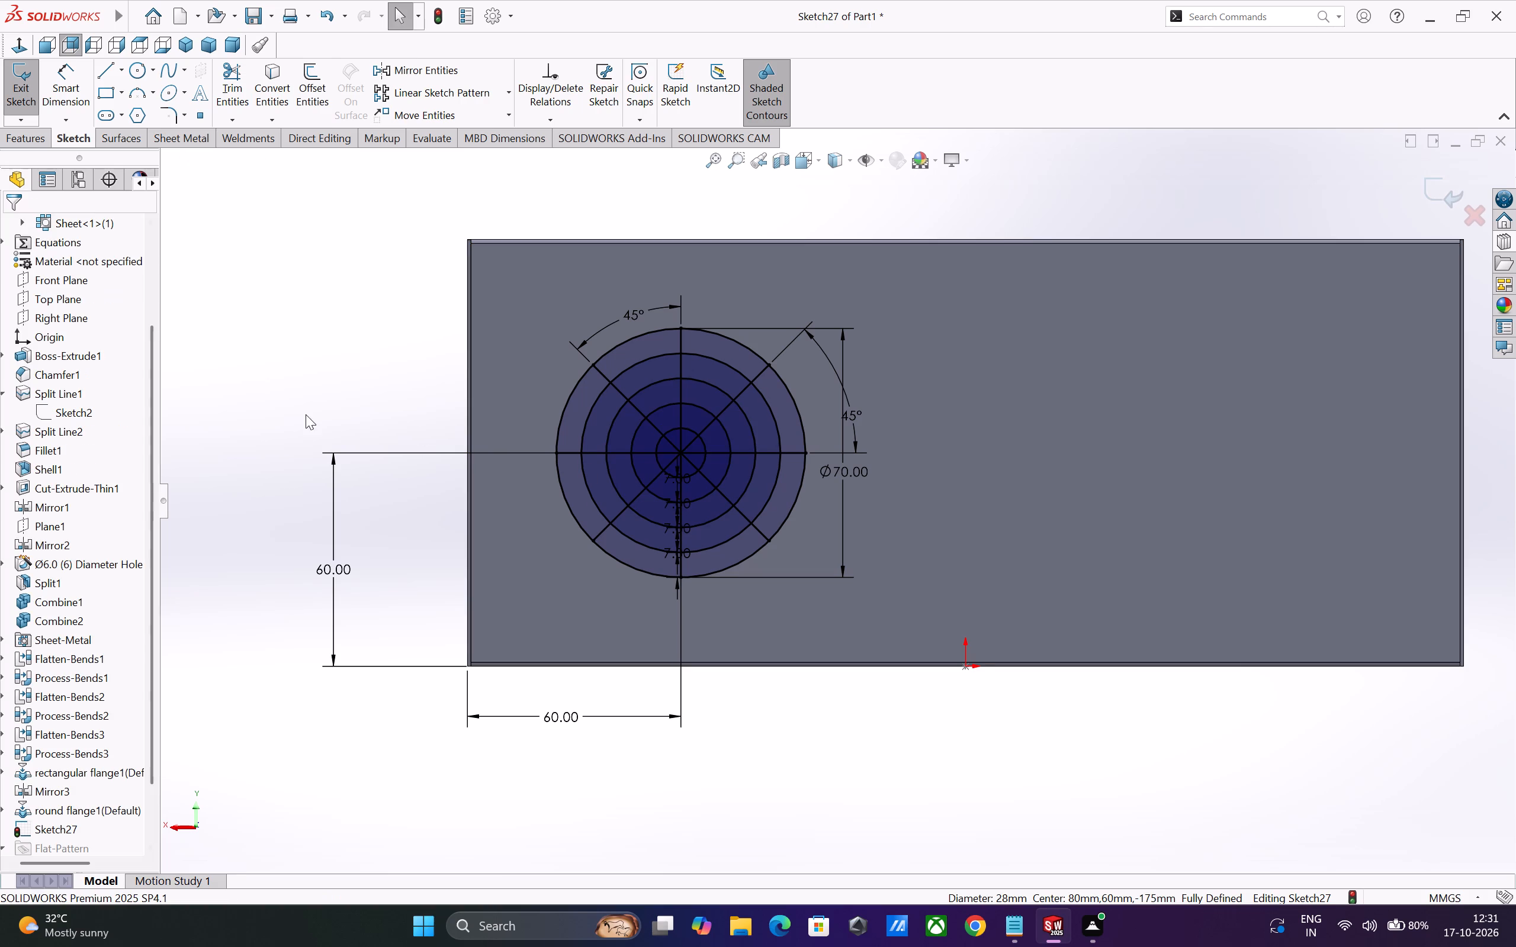
{"action": "left_click", "coordinate": [300, 404]}
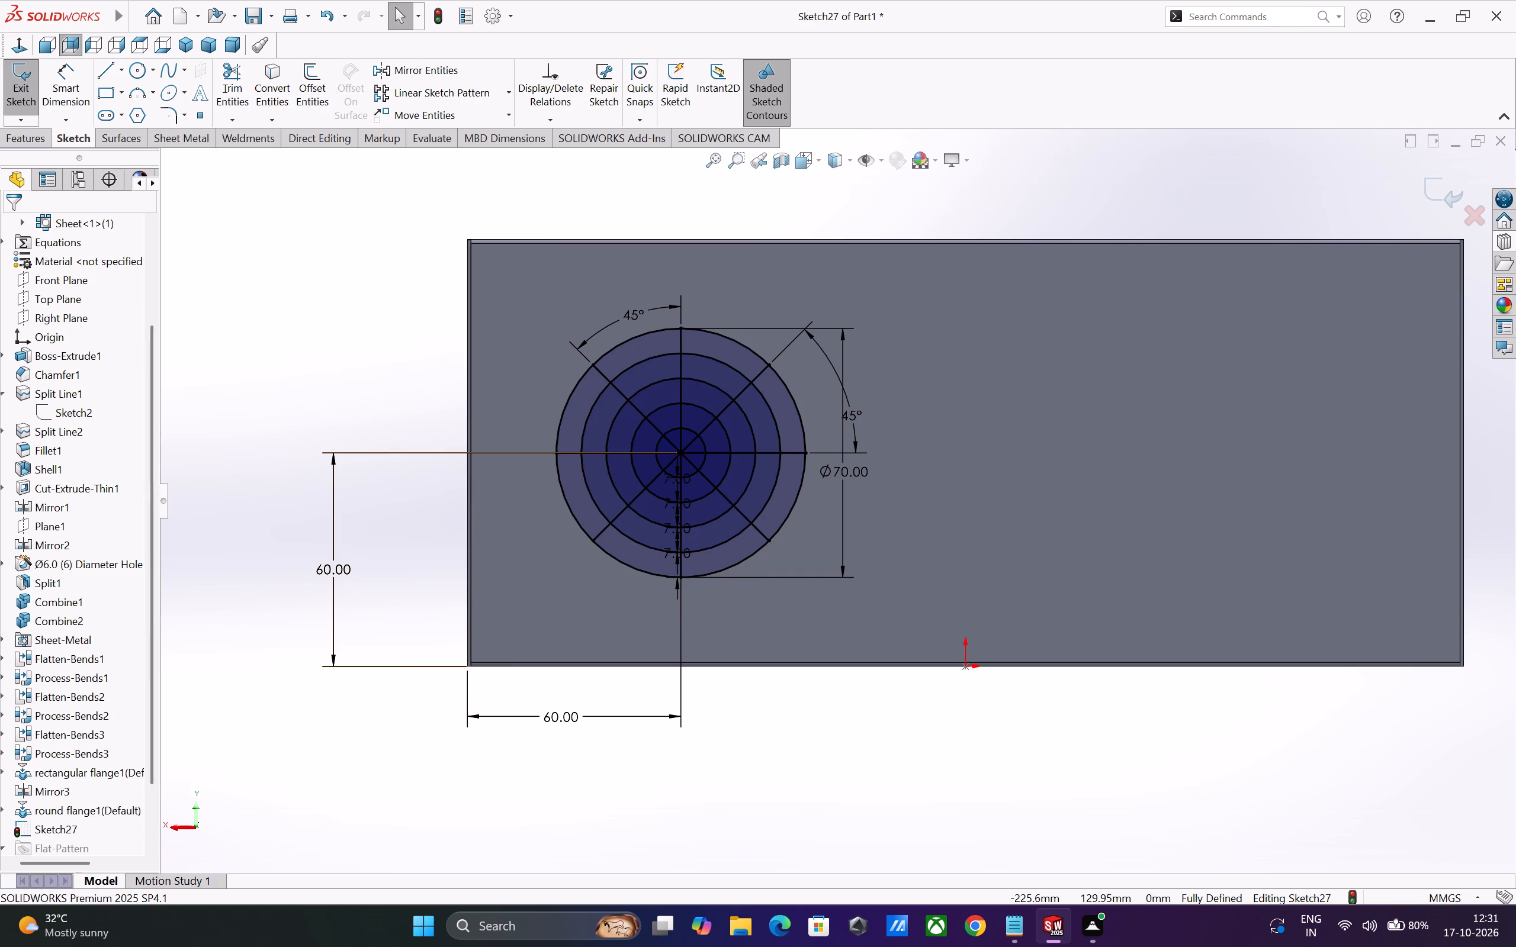
Start a Vent feature from the sketch, using the outer 70 mm circle as its boundary.
{"action": "left_click", "coordinate": [122, 17]}
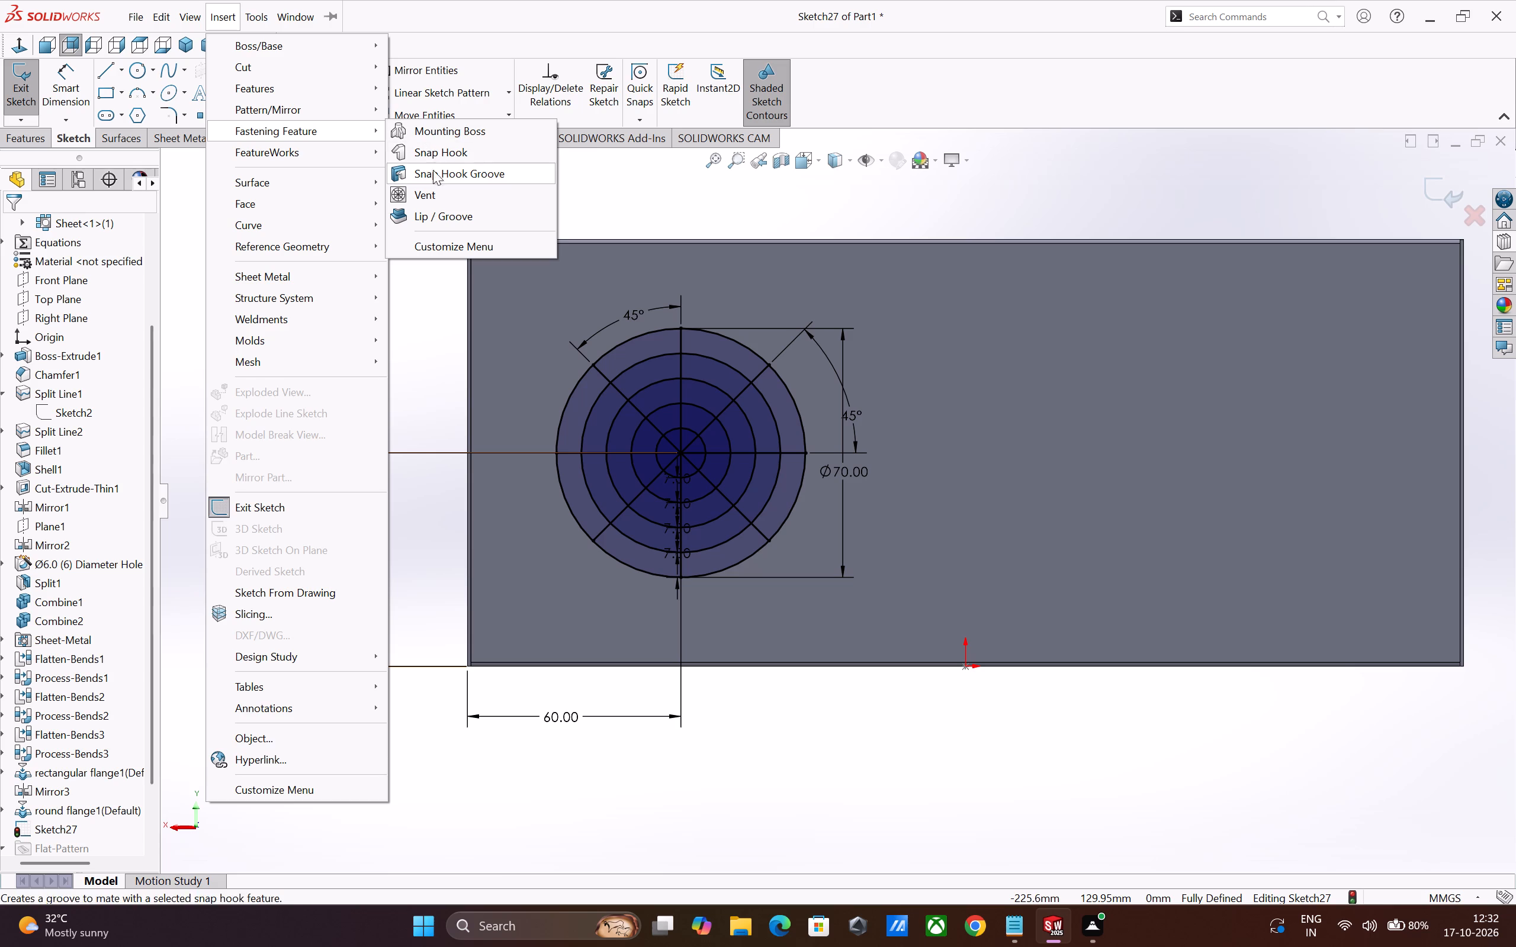
{"action": "left_click", "coordinate": [434, 194]}
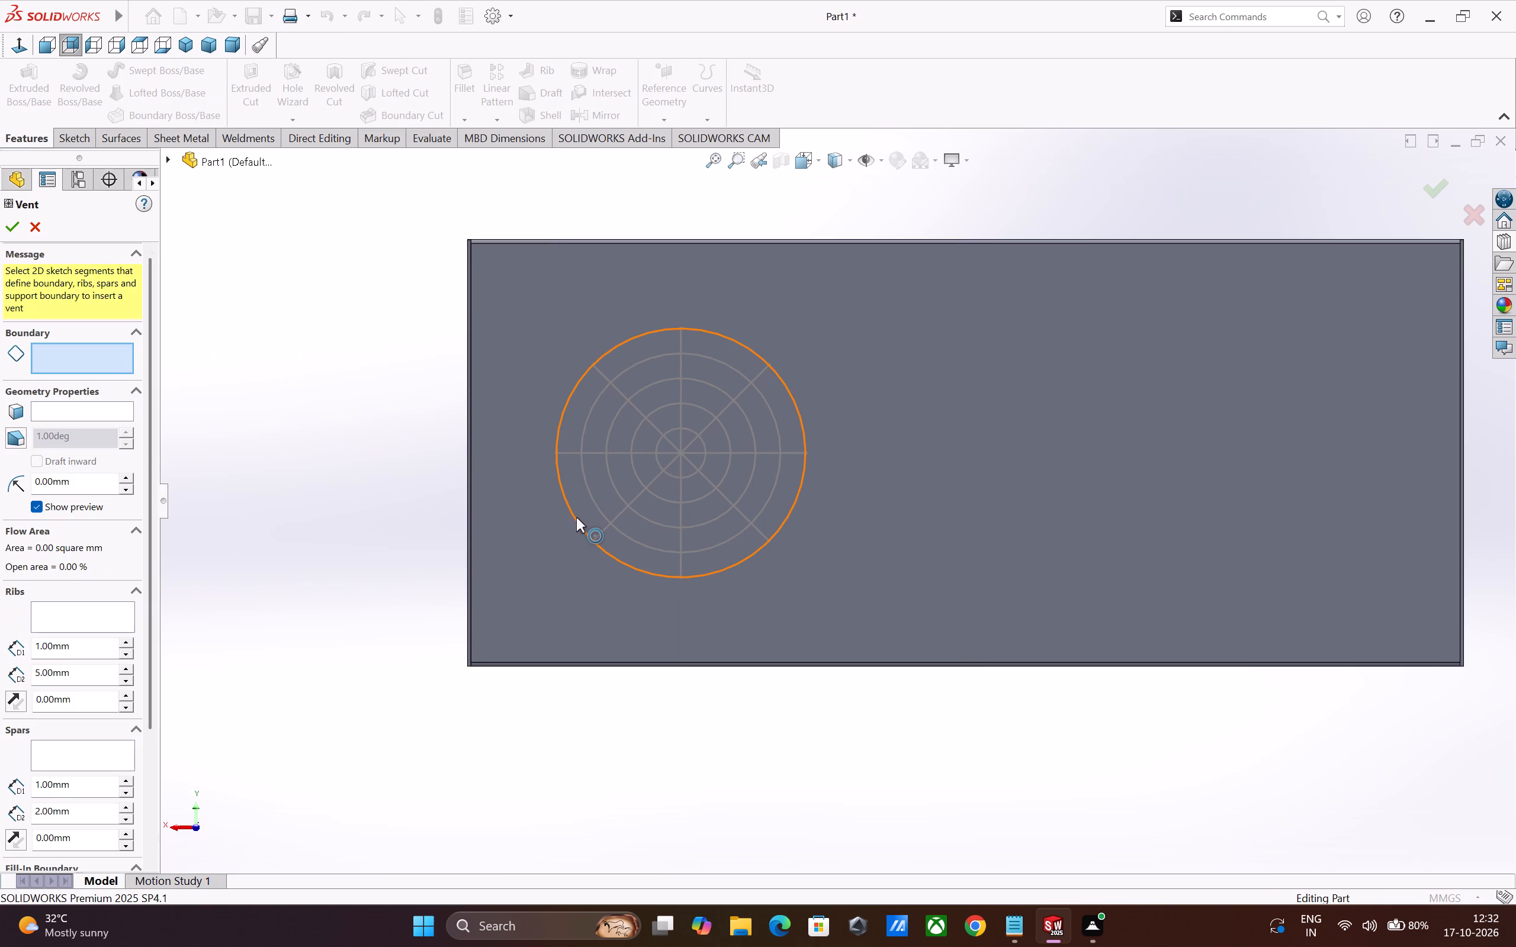
{"action": "left_click", "coordinate": [576, 518]}
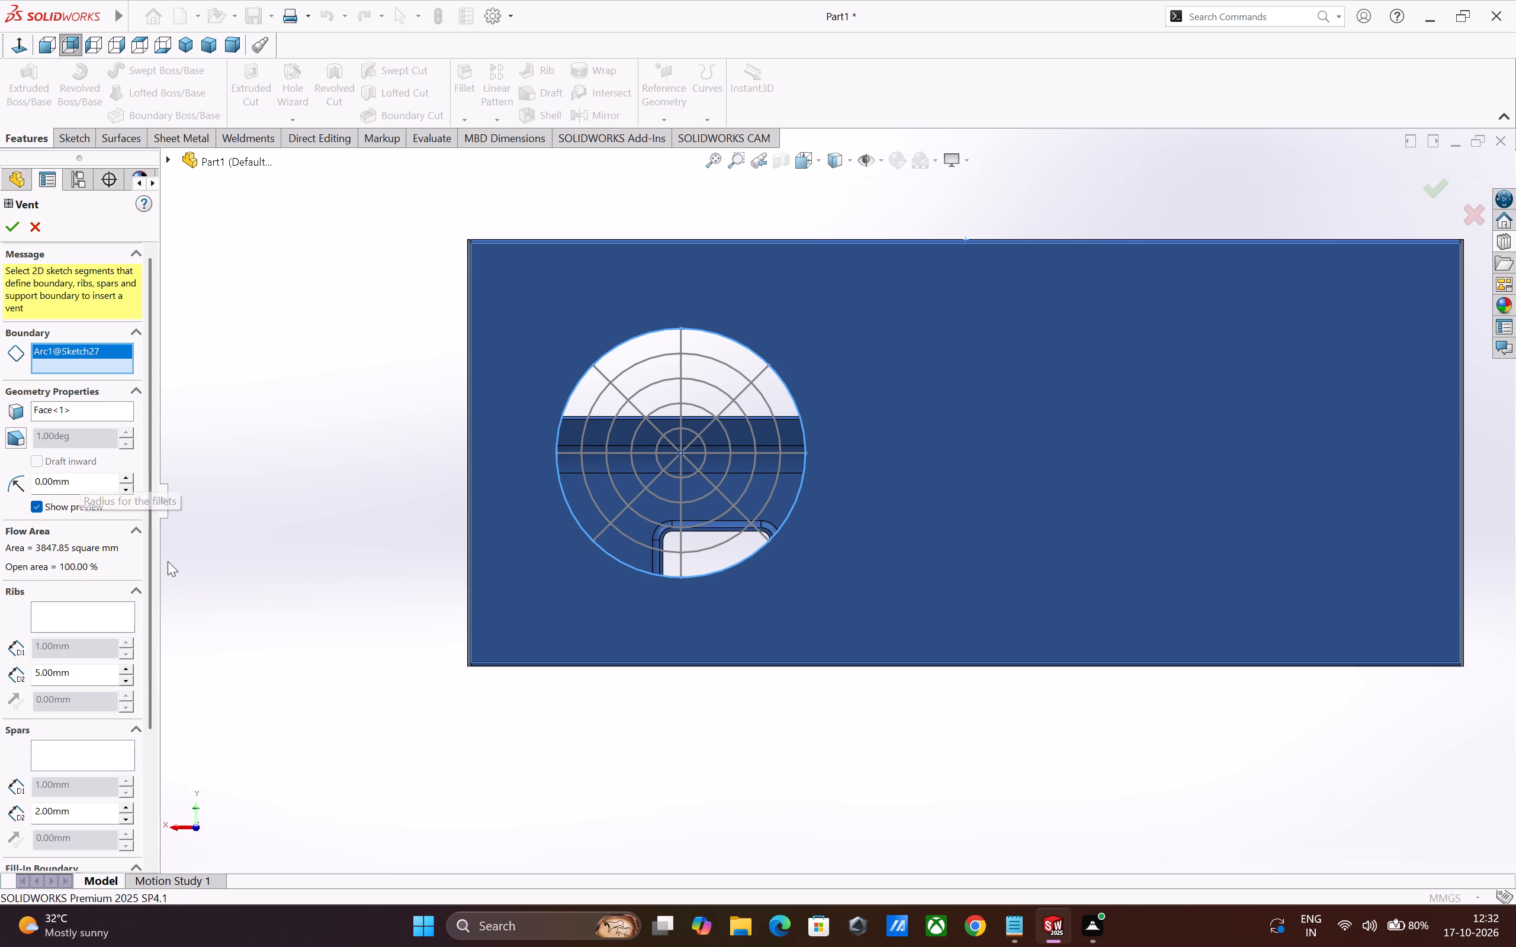
Add the horizontal, vertical and both diagonal lines as the ribs of the vent.
{"action": "left_click_drag", "start_coordinate": [155, 565], "coordinate": [159, 662]}
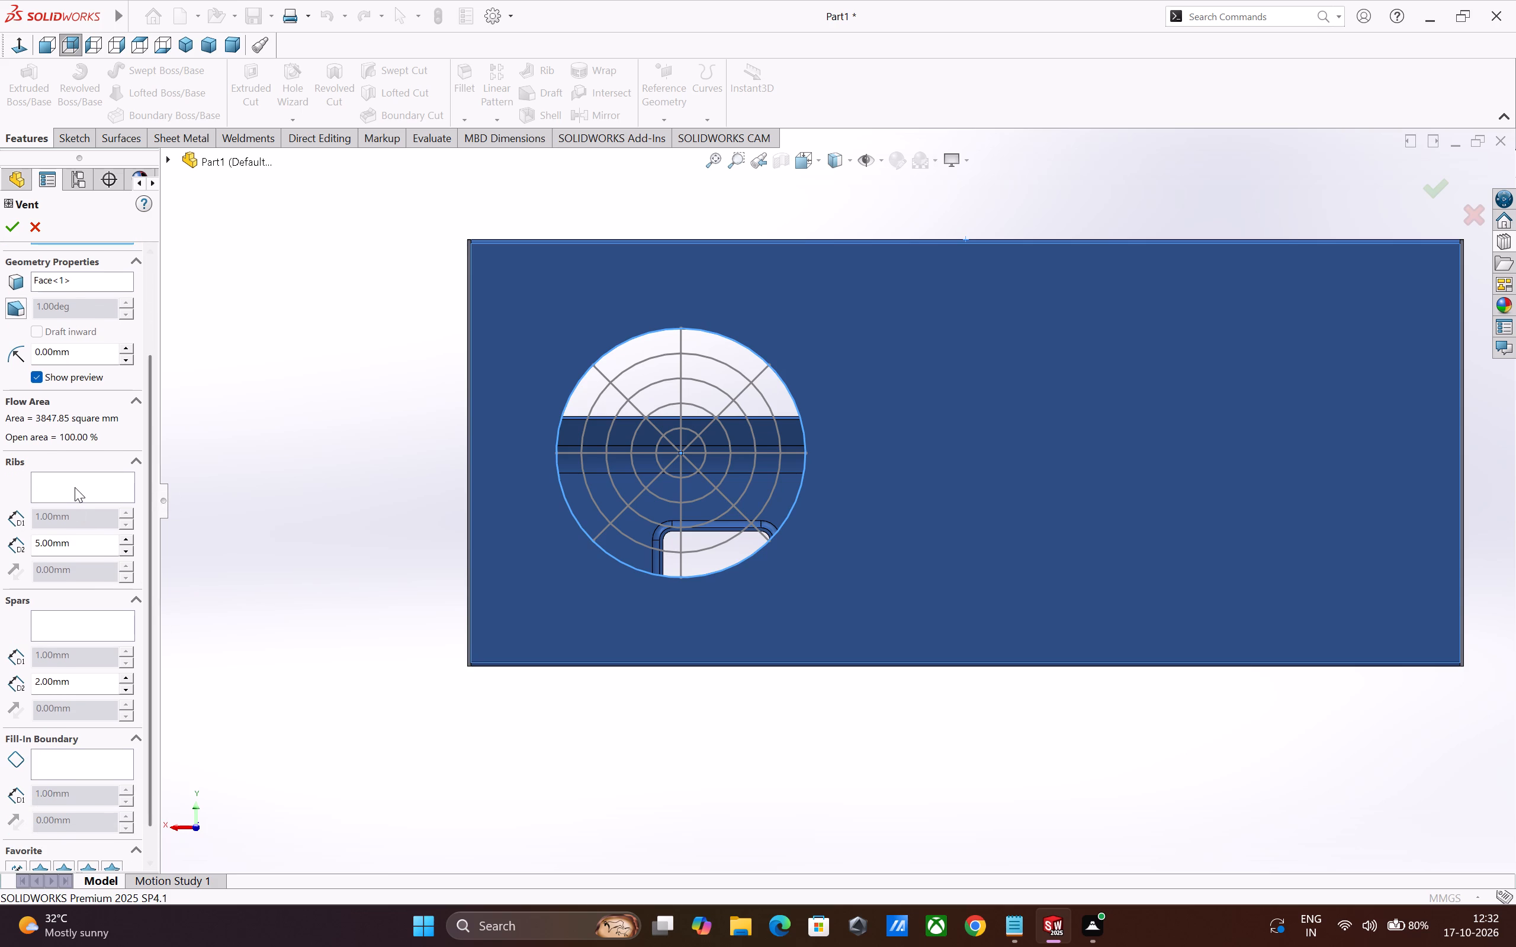
{"action": "left_click", "coordinate": [75, 487]}
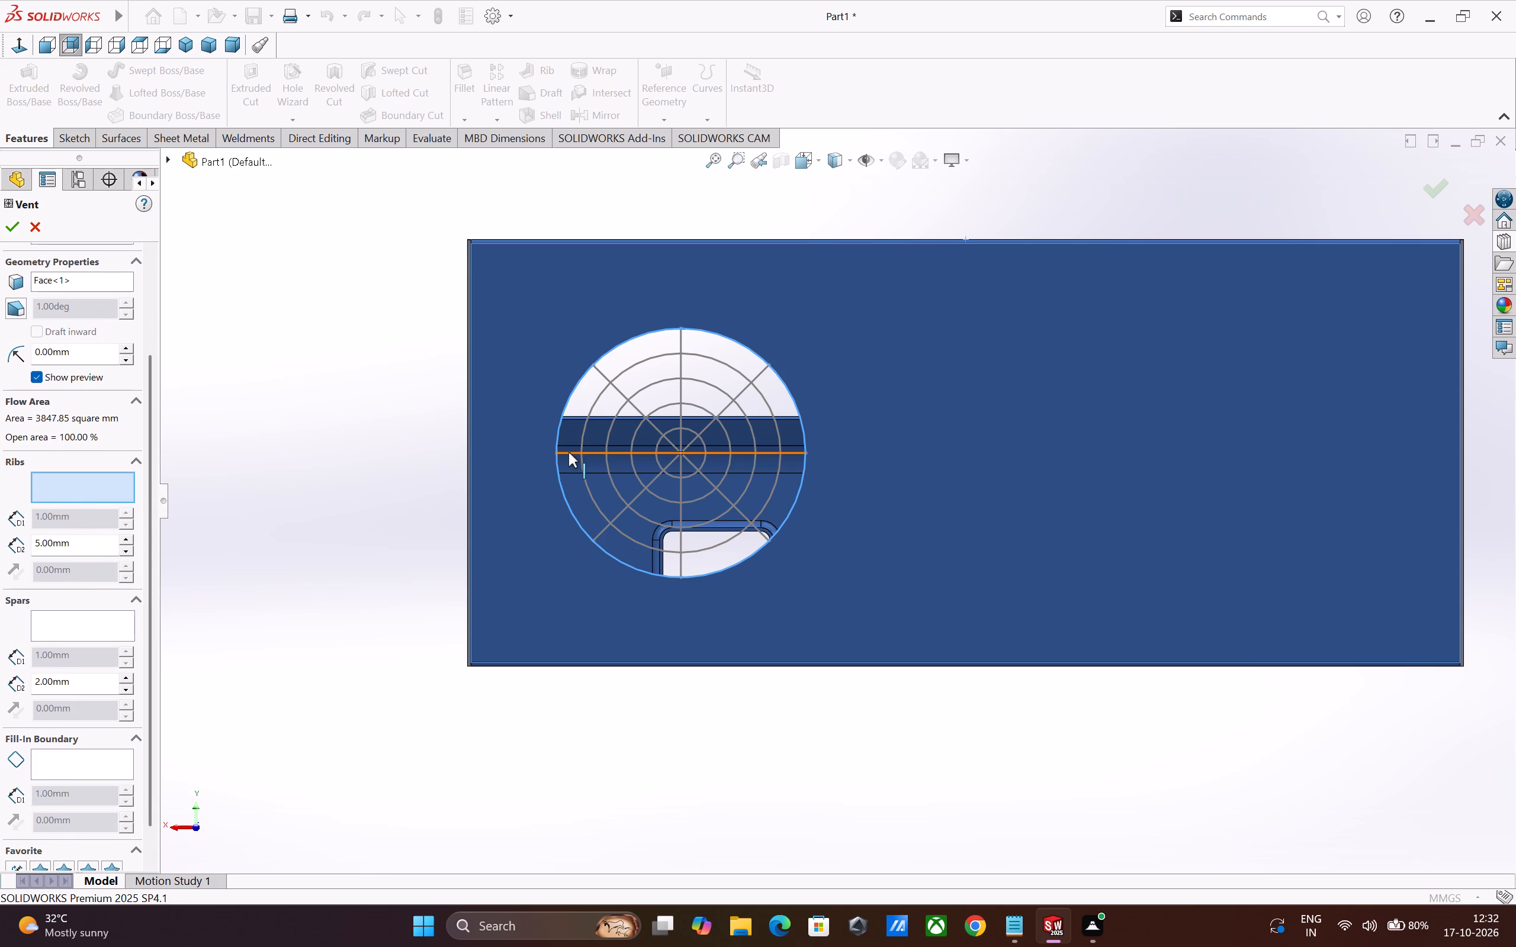
{"action": "left_click", "coordinate": [568, 452]}
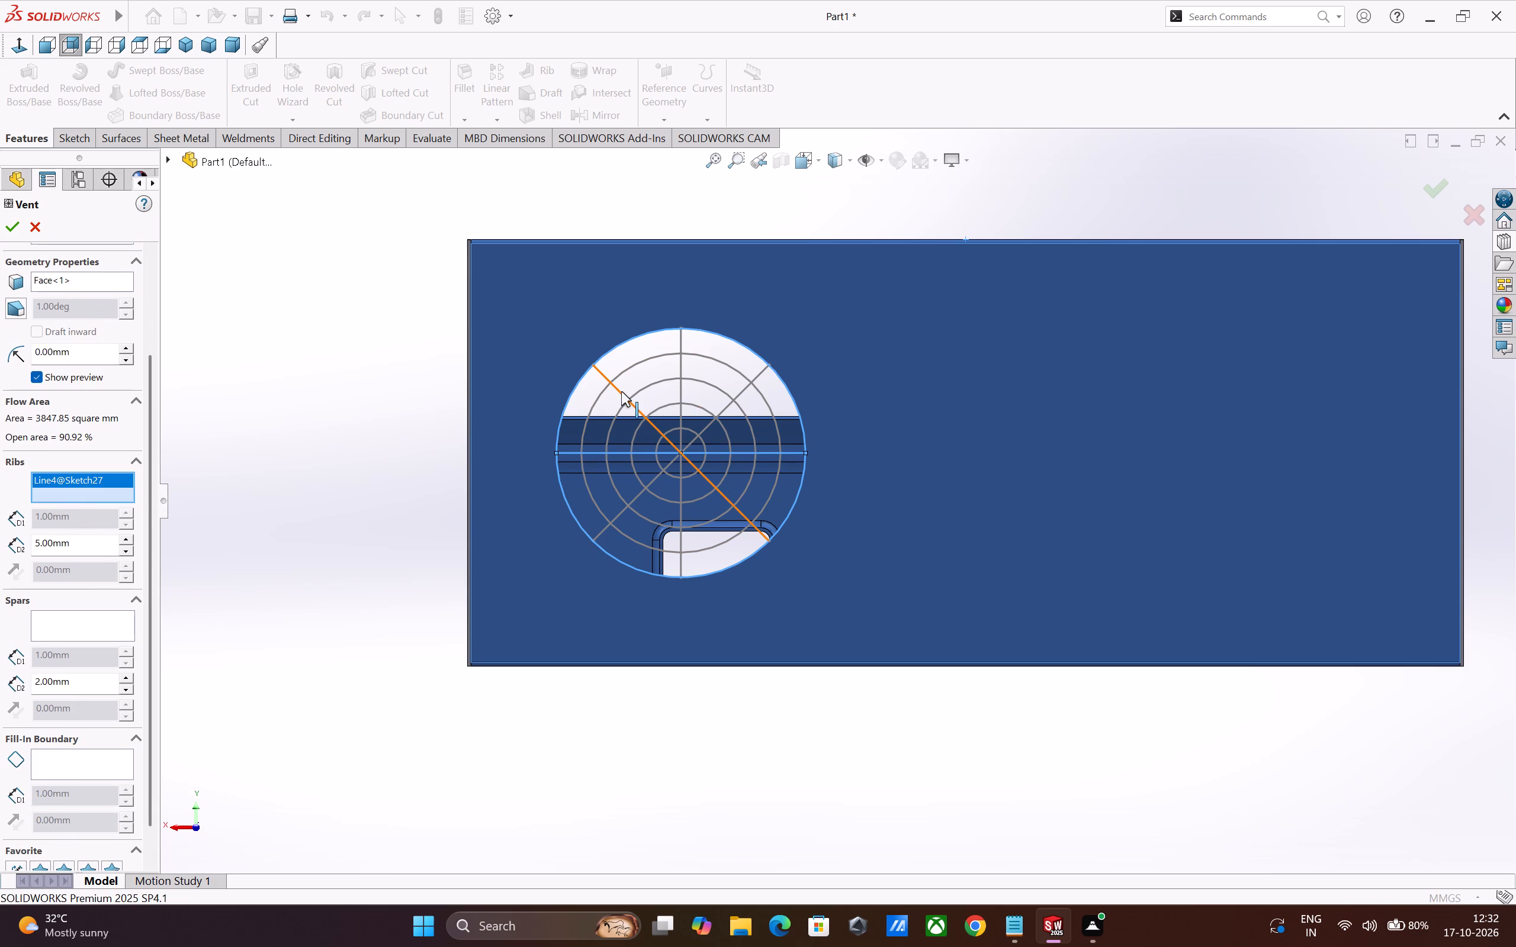
{"action": "left_click", "coordinate": [621, 391]}
{"action": "left_click", "coordinate": [680, 368]}
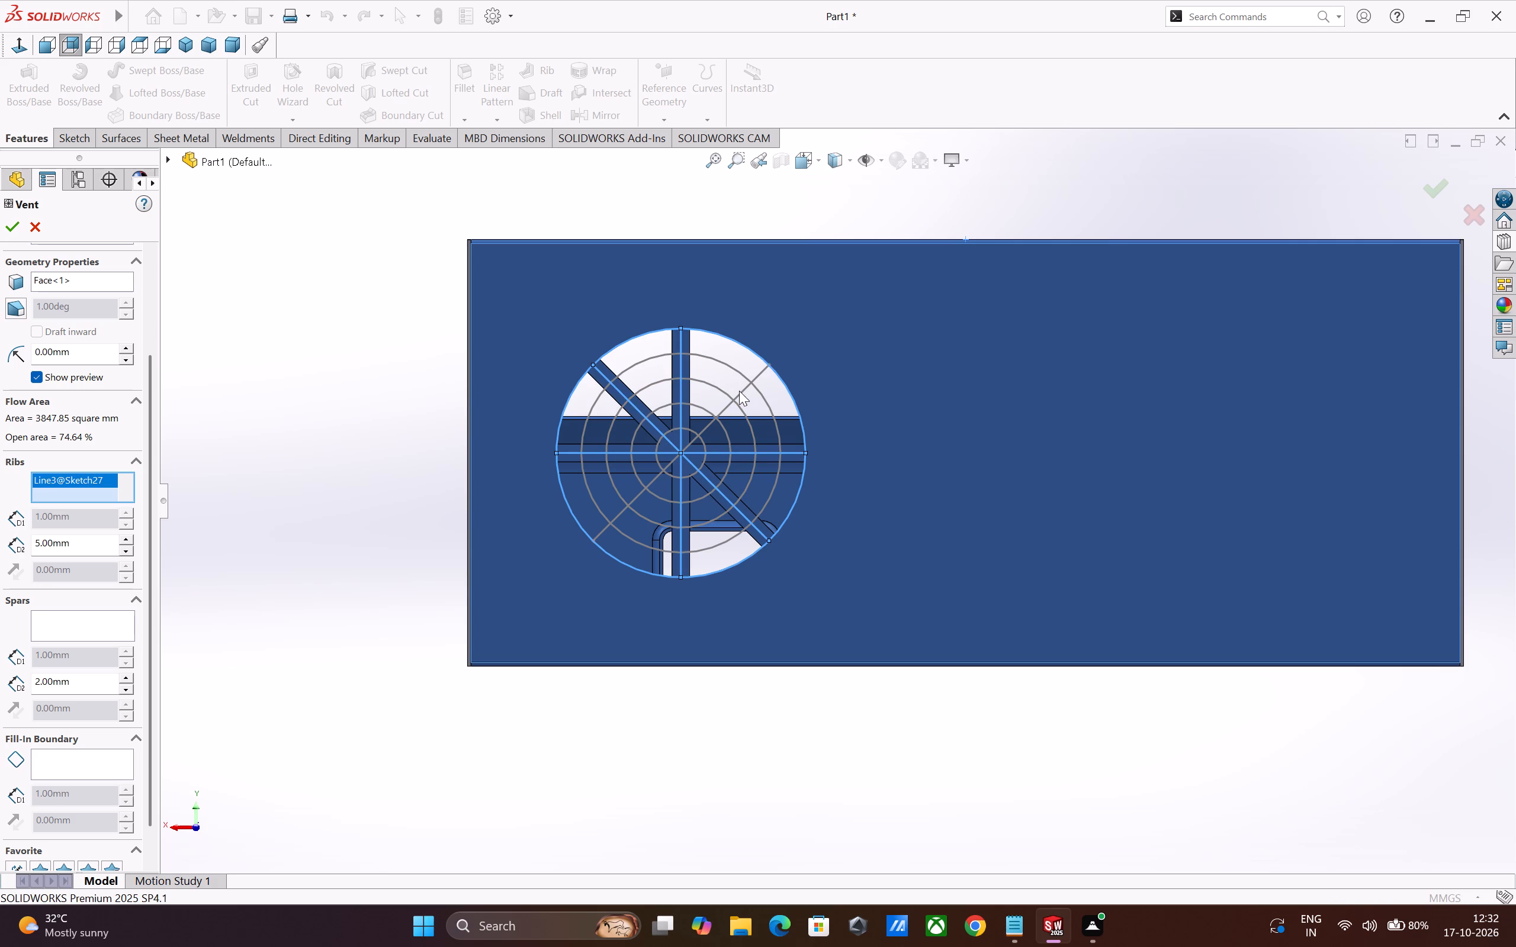
{"action": "left_click", "coordinate": [743, 392]}
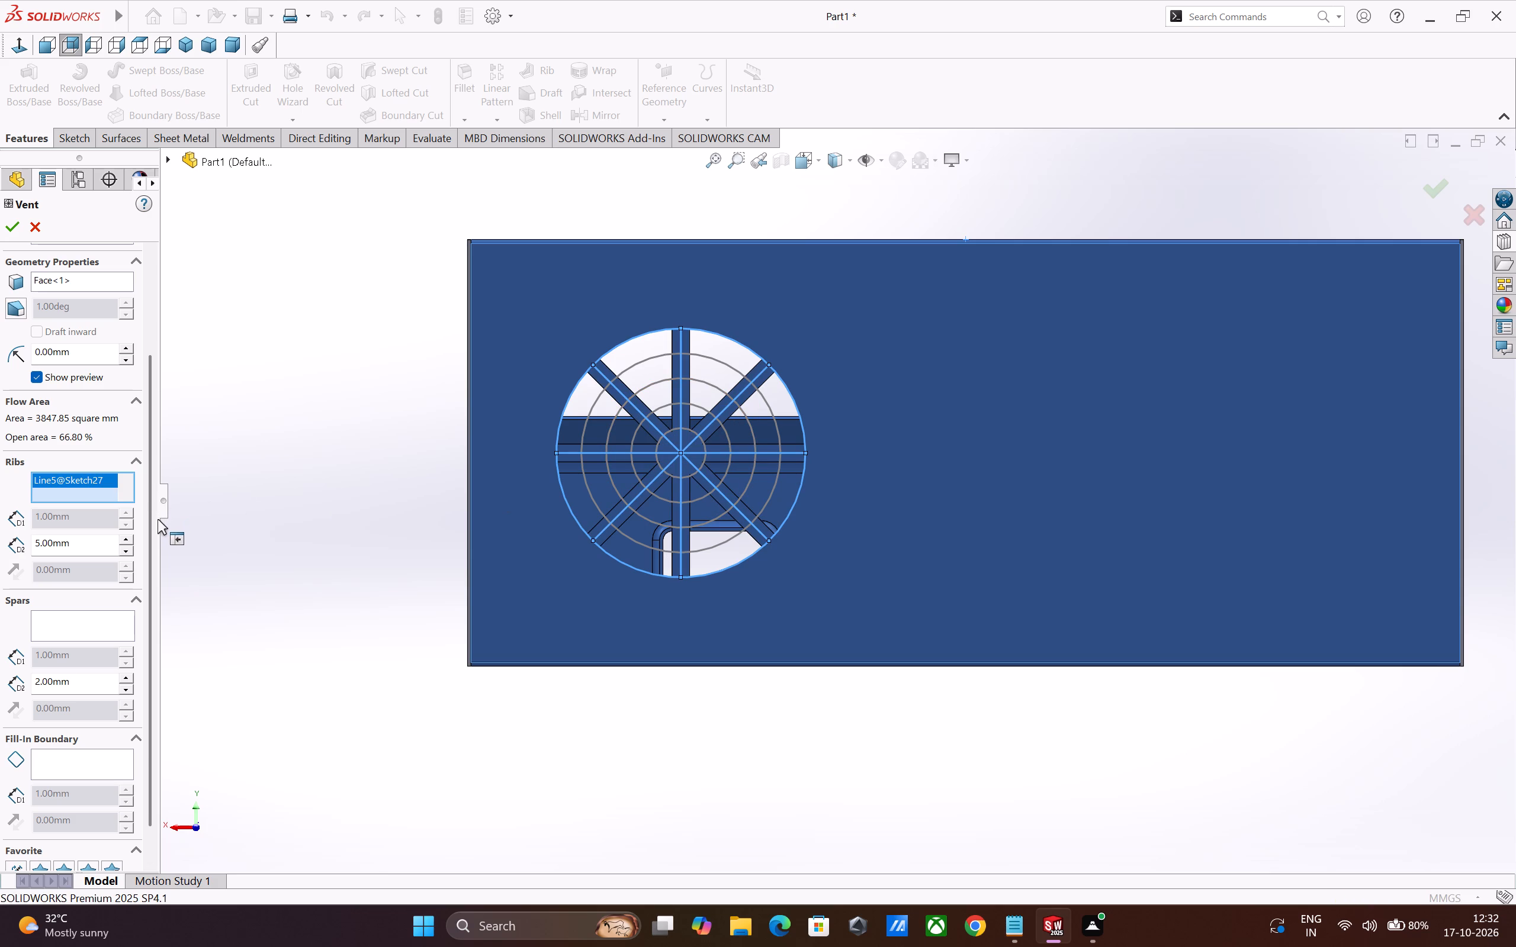
{"action": "left_click_drag", "start_coordinate": [155, 523], "coordinate": [151, 579]}
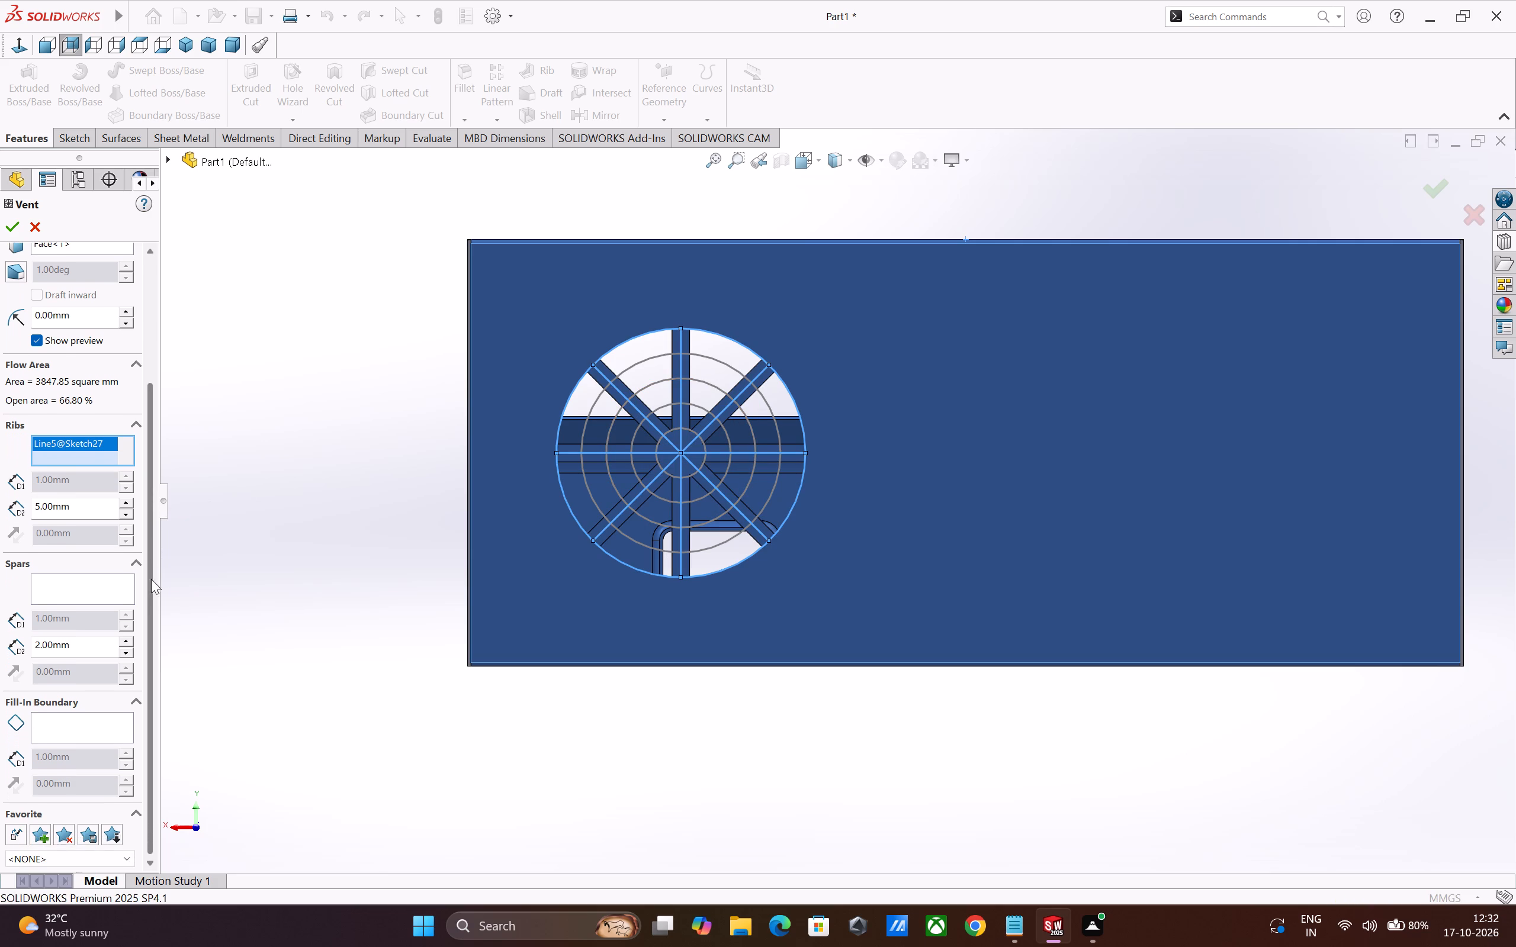
Set the width of the vent's ribs to 2 mm.
{"action": "left_click_drag", "start_coordinate": [151, 579], "coordinate": [146, 591]}
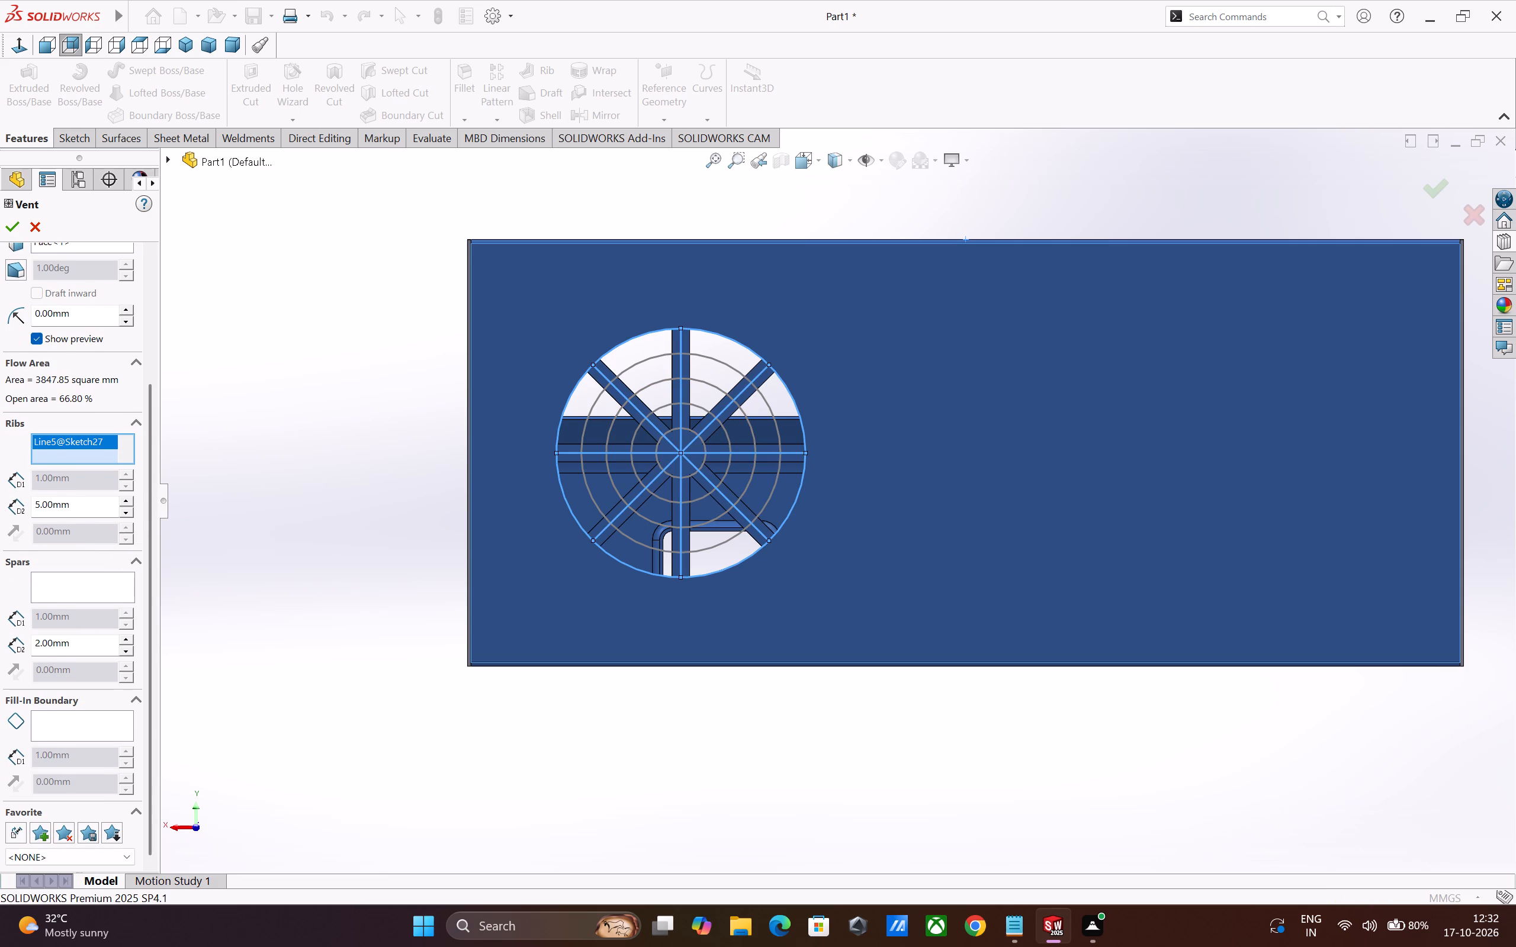
{"action": "double_click", "coordinate": [79, 502]}
{"action": "key", "text": "2"}
{"action": "key", "text": "Return"}
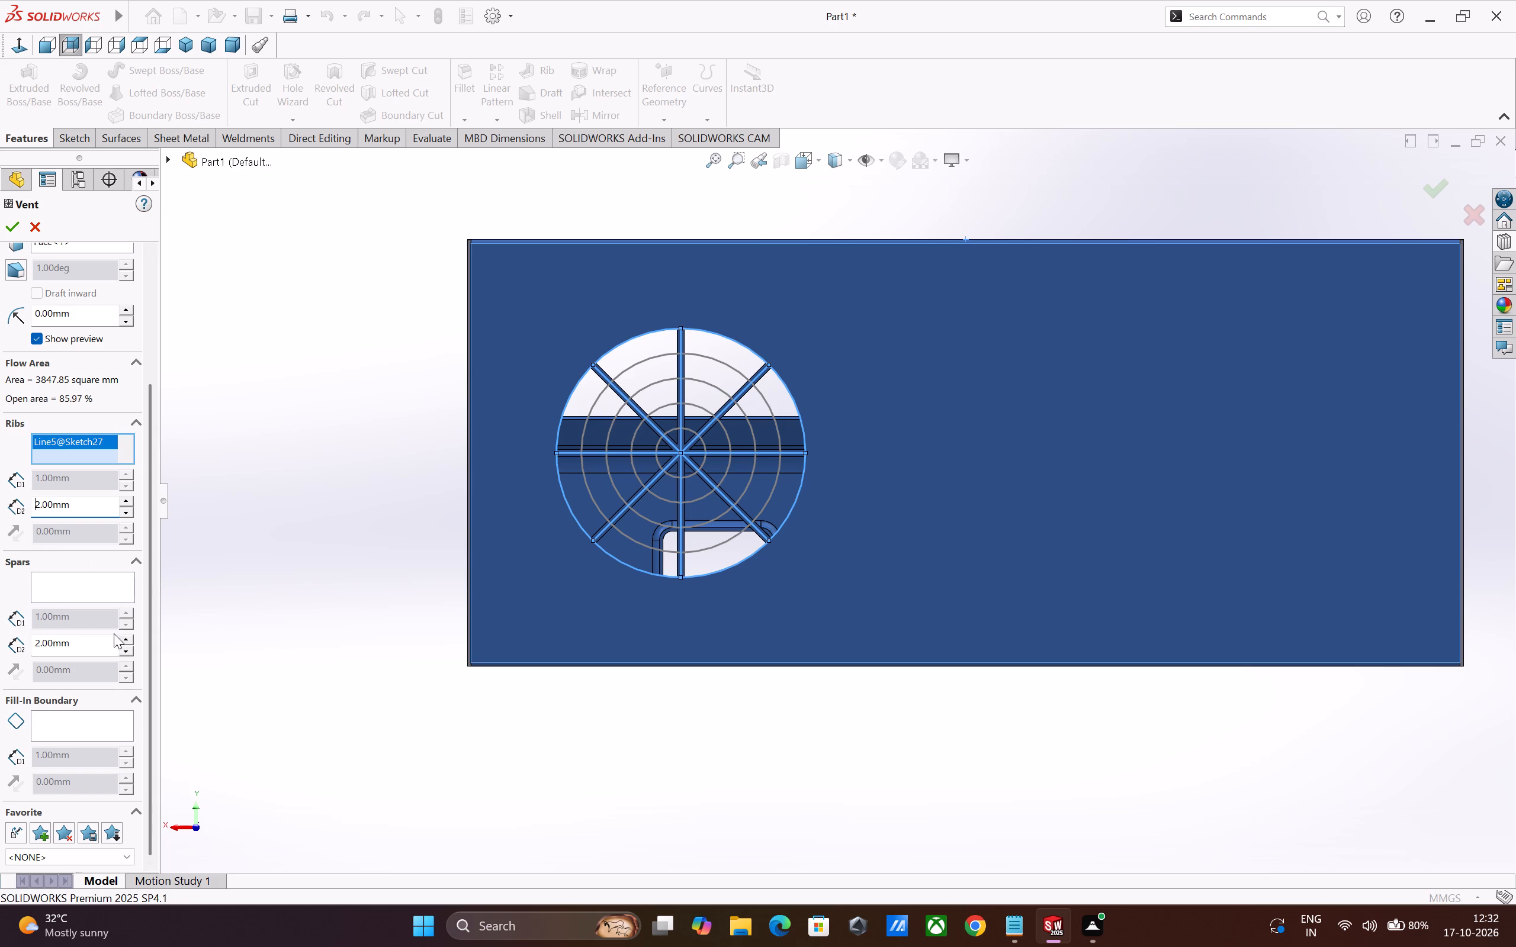
Add the four concentric circles inside the vent boundary as its spars.
{"action": "left_click", "coordinate": [99, 590]}
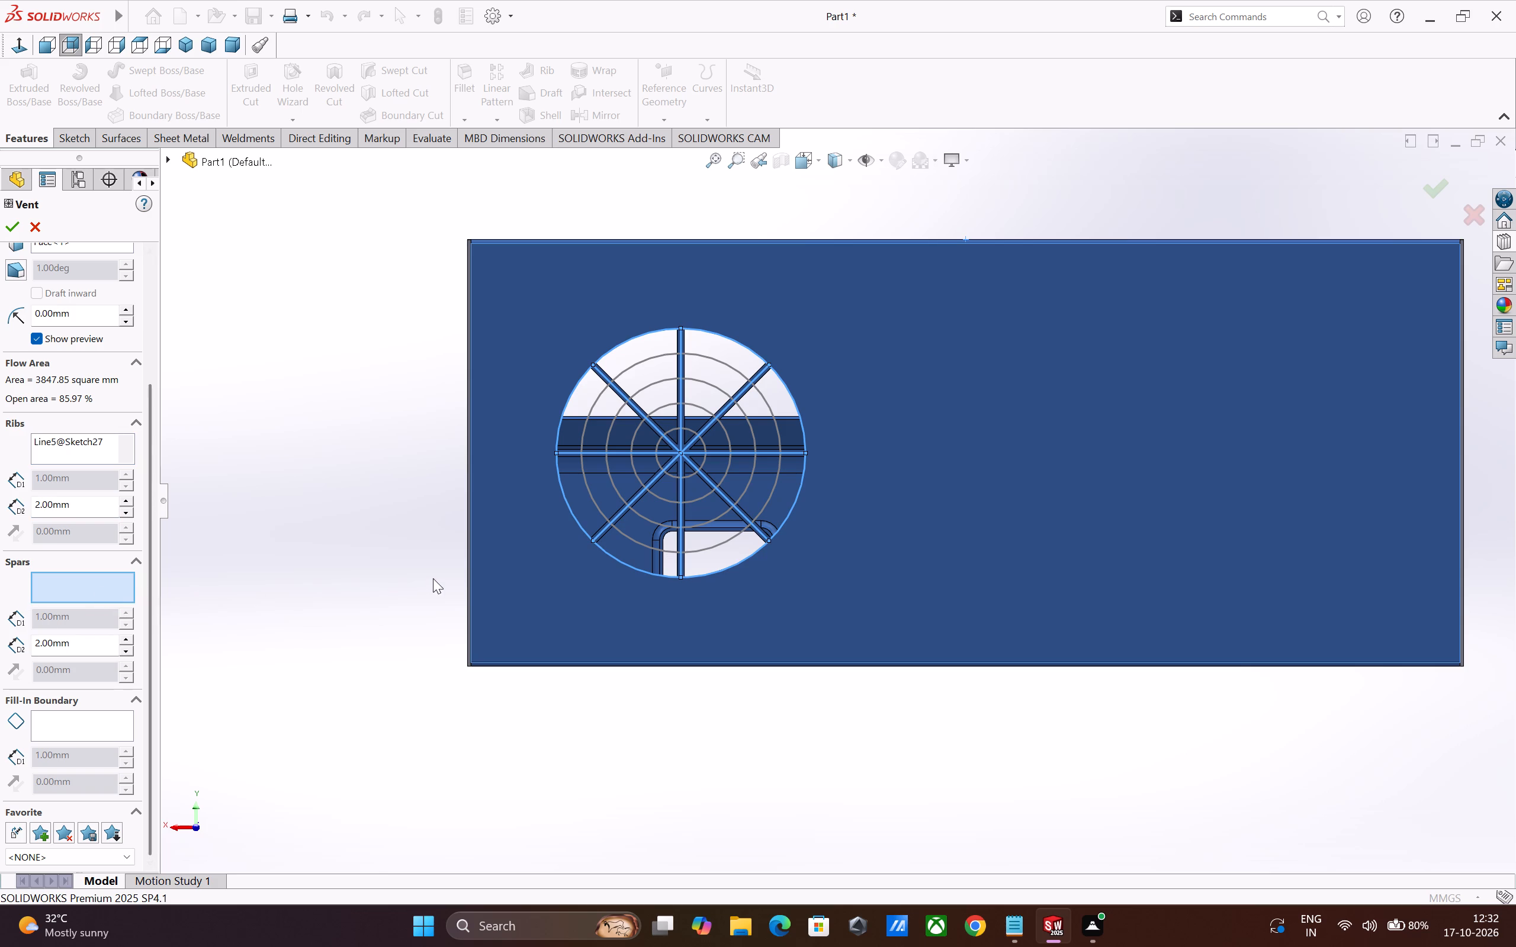
{"action": "left_click", "coordinate": [614, 527]}
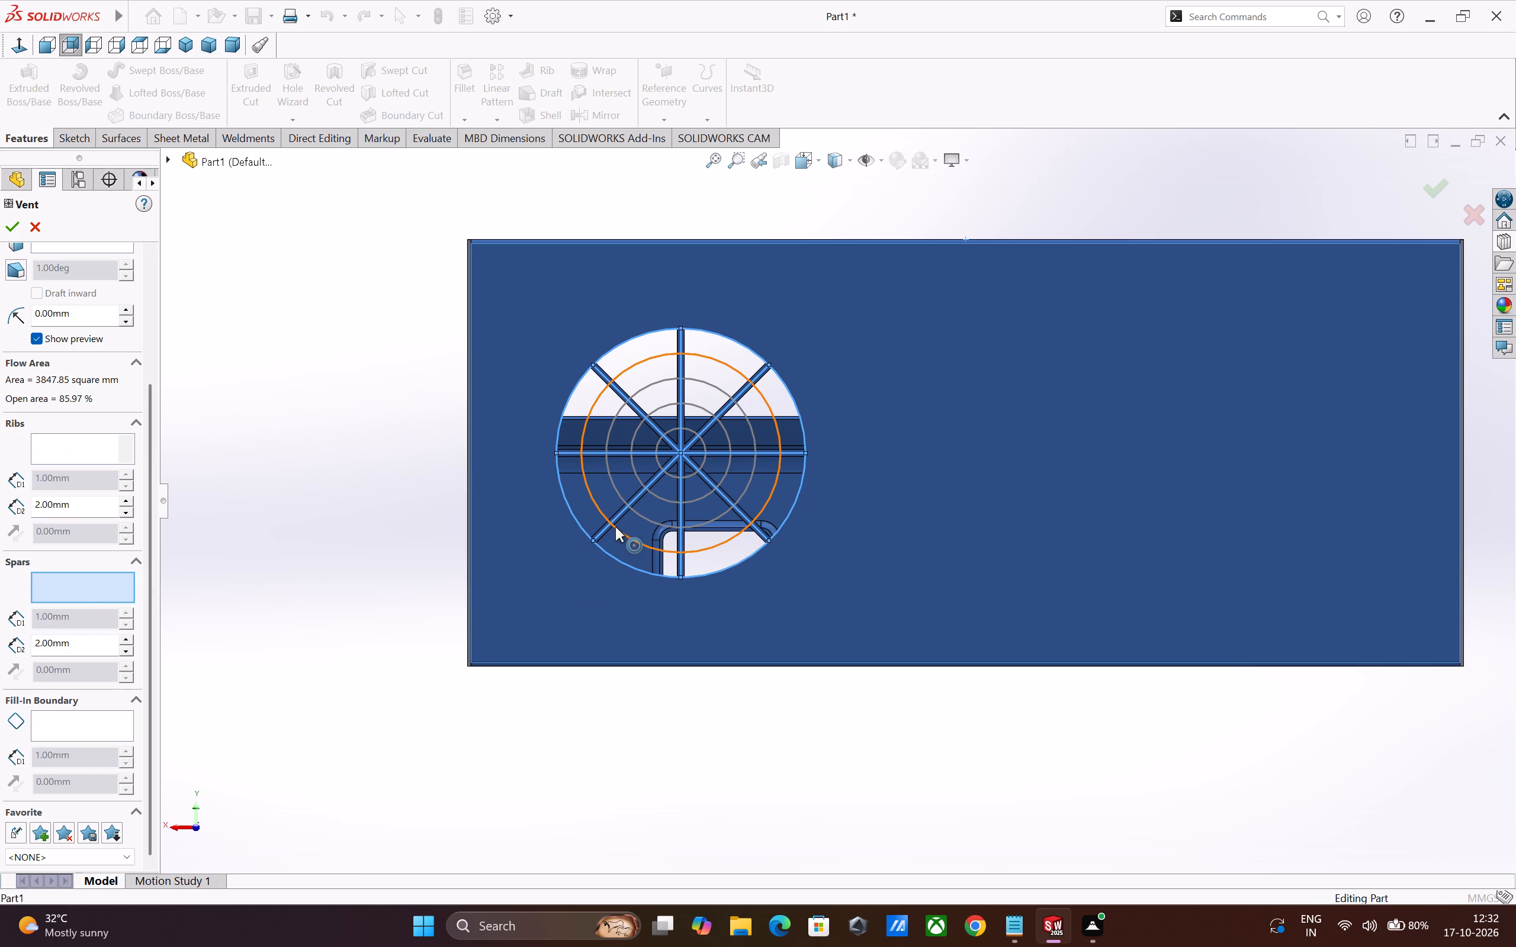
{"action": "left_click", "coordinate": [640, 516]}
{"action": "left_click", "coordinate": [659, 493]}
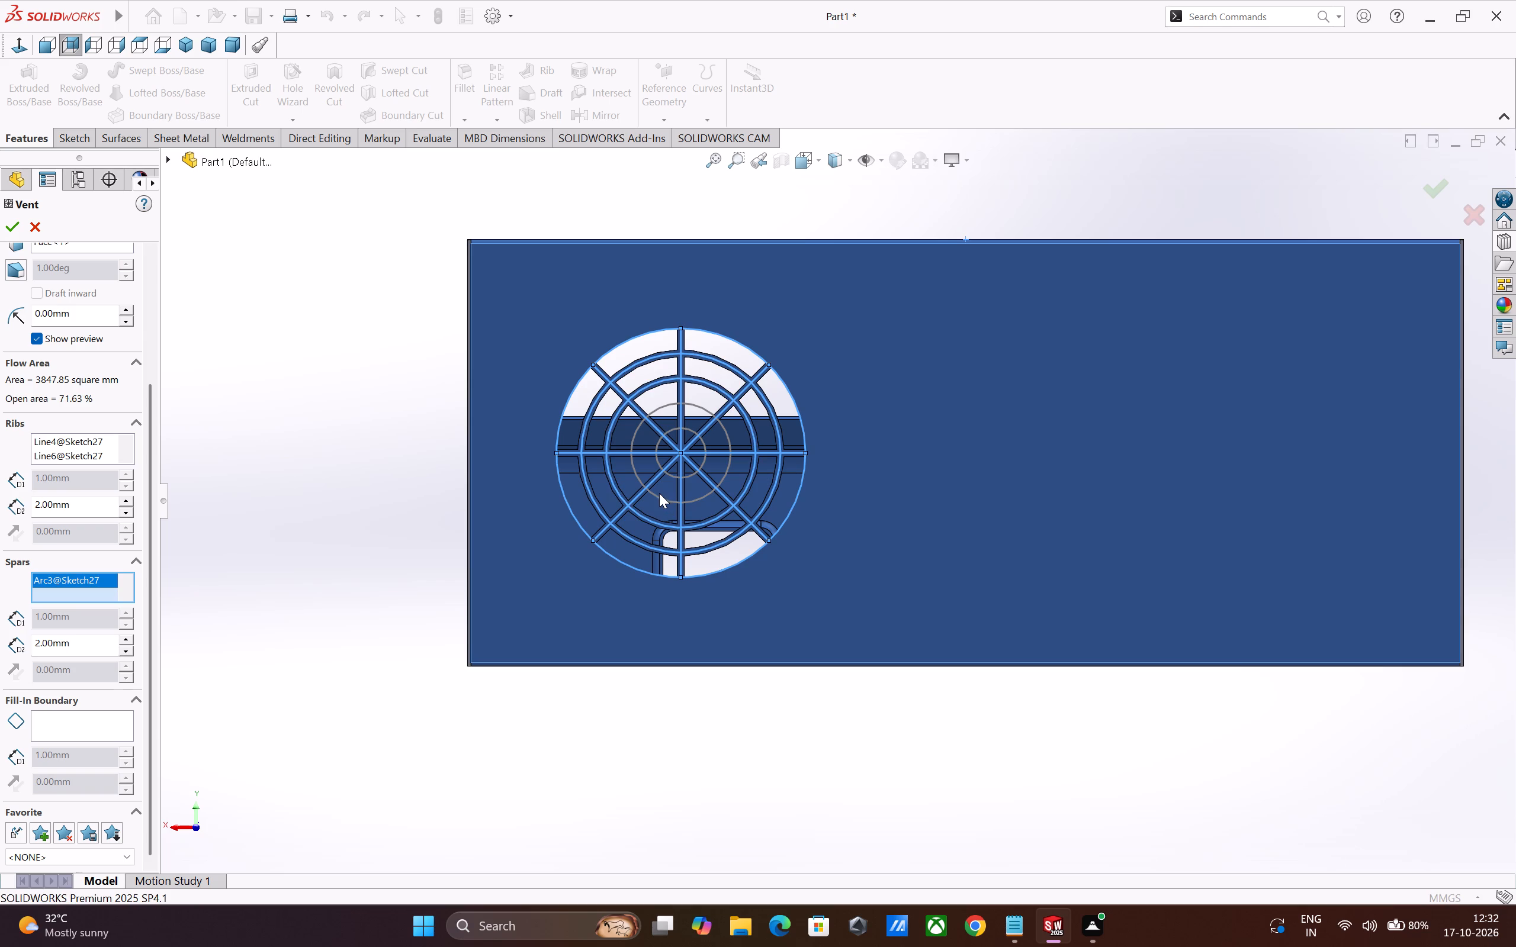
{"action": "left_click", "coordinate": [669, 474]}
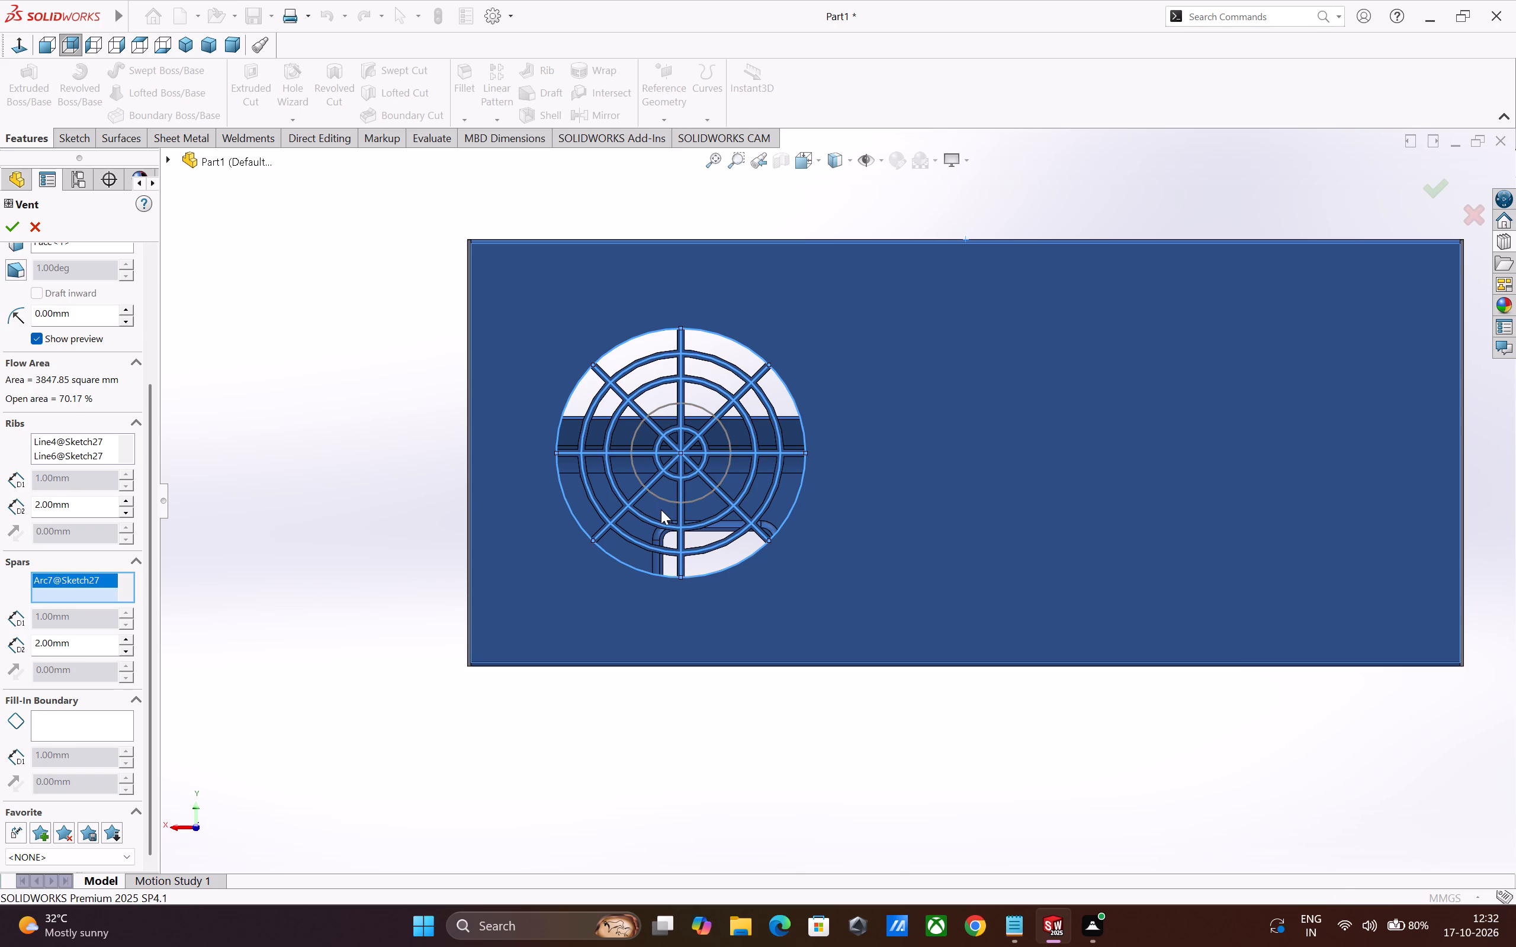
{"action": "left_click", "coordinate": [659, 499]}
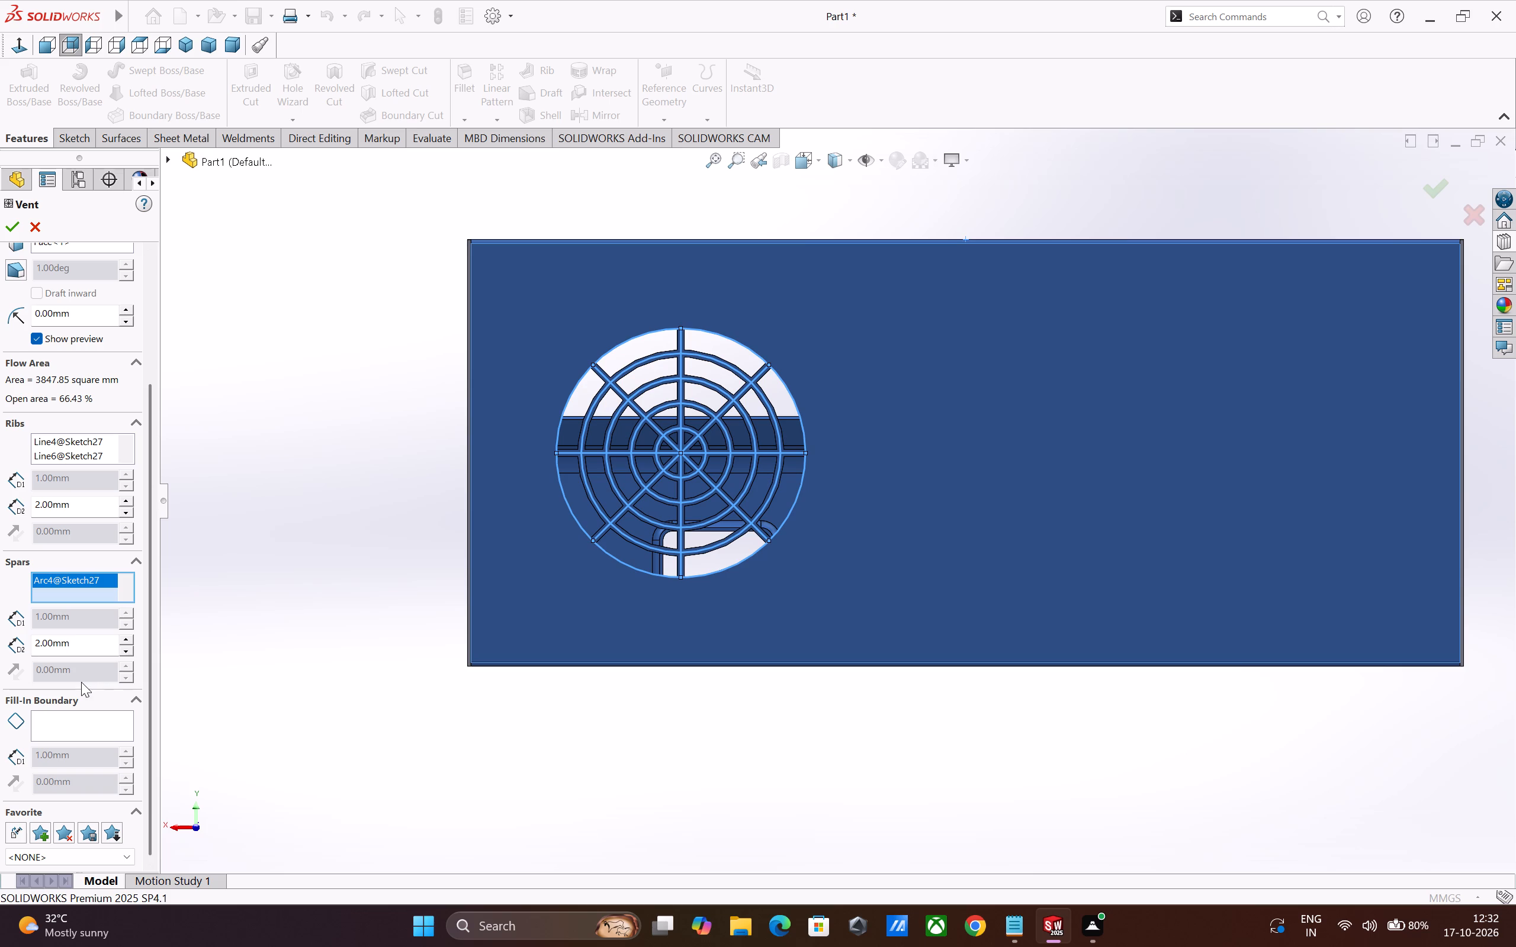
Remove the innermost circle from the vent's spars and use it as the fill-in boundary instead.
{"action": "left_click", "coordinate": [74, 727]}
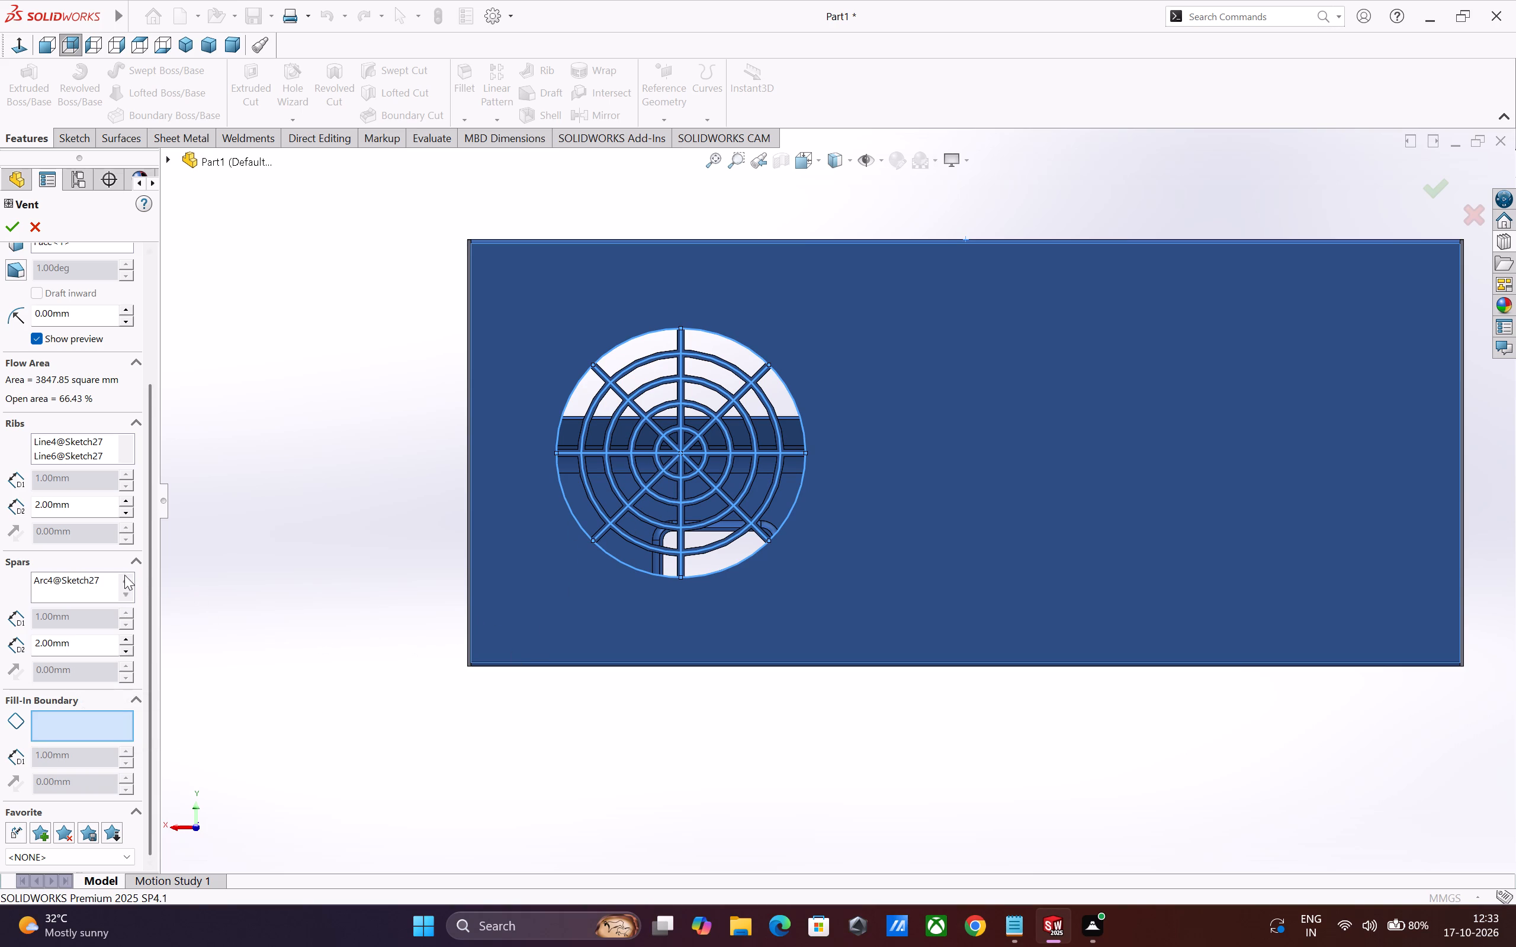
{"action": "left_click", "coordinate": [54, 592]}
{"action": "right_click", "coordinate": [55, 591]}
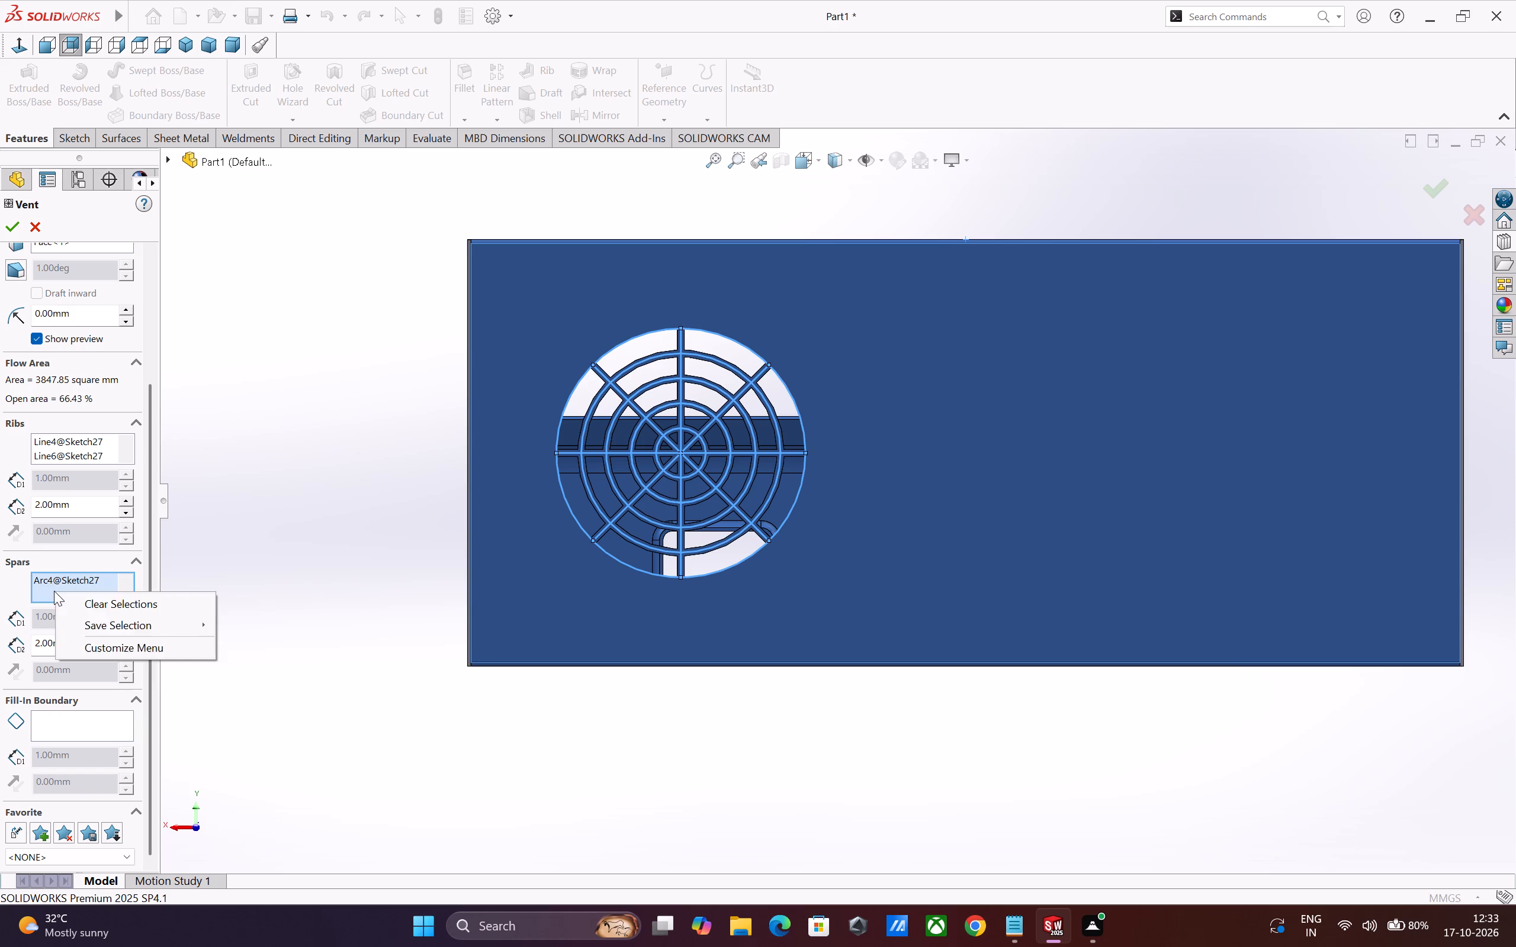
{"action": "left_click", "coordinate": [54, 591]}
{"action": "left_click", "coordinate": [61, 581]}
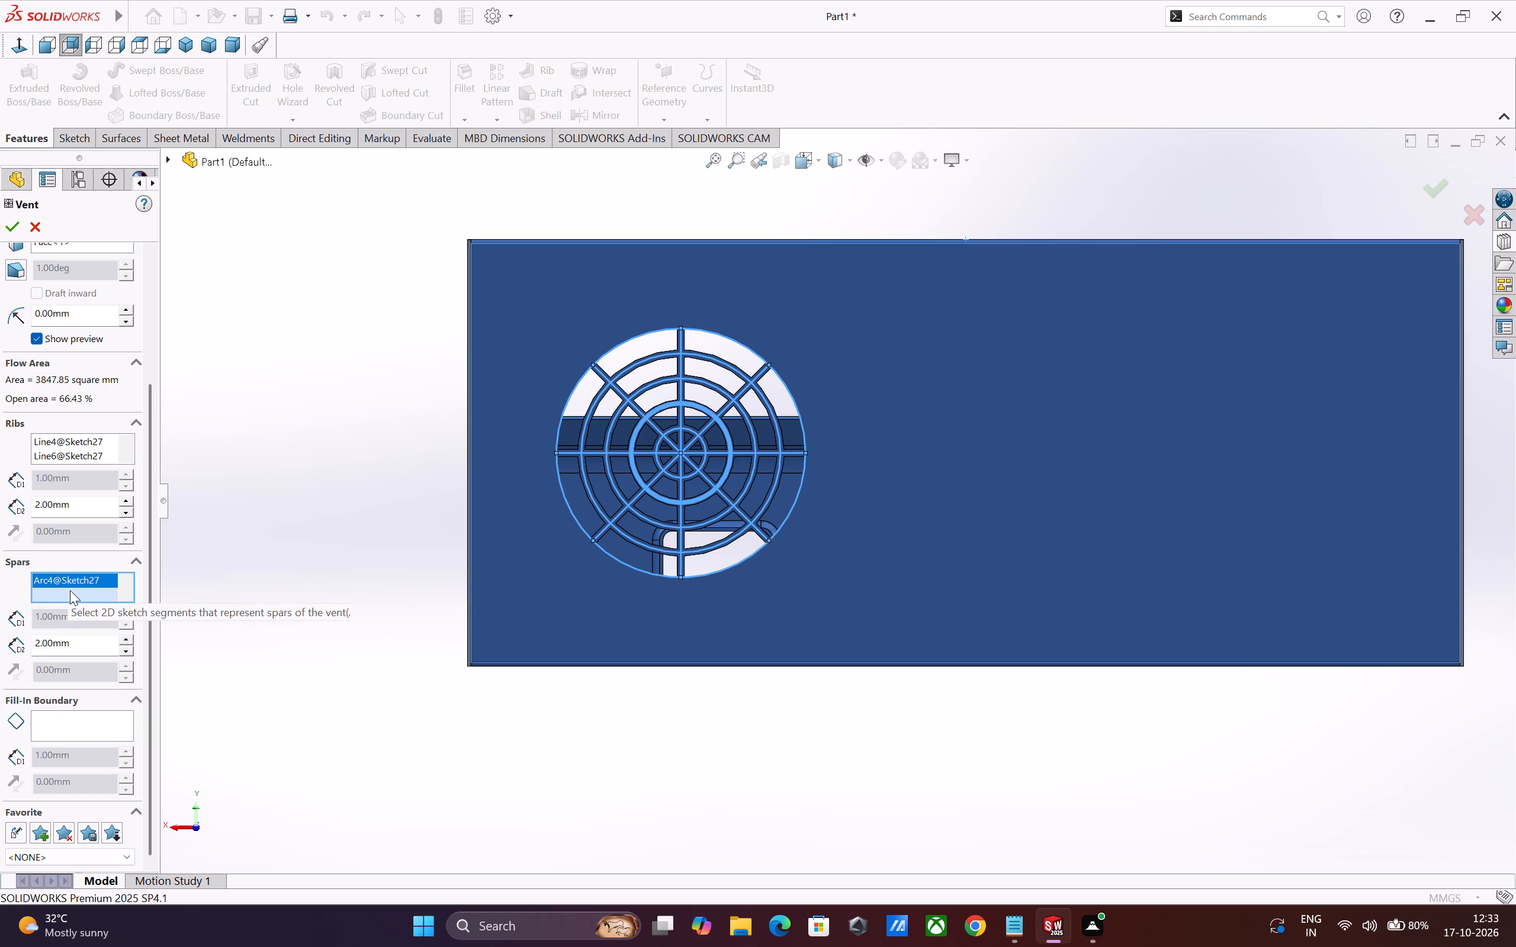
{"action": "scroll", "coordinate": [72, 594], "scroll_direction": "up", "scroll_amount": 1}
{"action": "left_click", "coordinate": [76, 585]}
{"action": "right_click", "coordinate": [76, 585]}
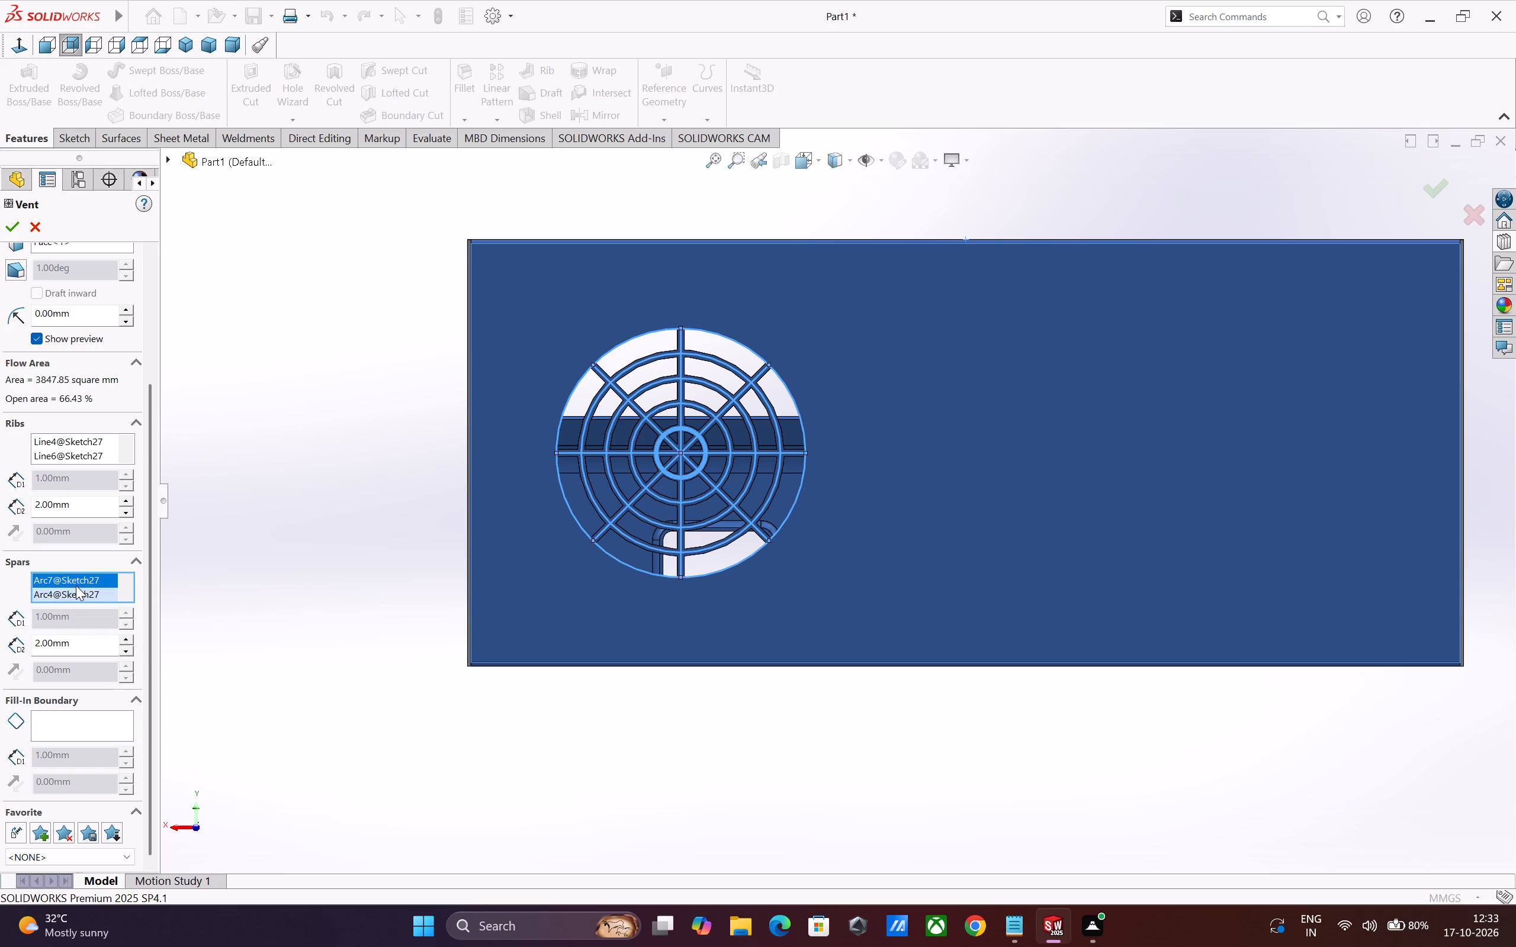
{"action": "left_click", "coordinate": [105, 621]}
{"action": "left_click", "coordinate": [79, 726]}
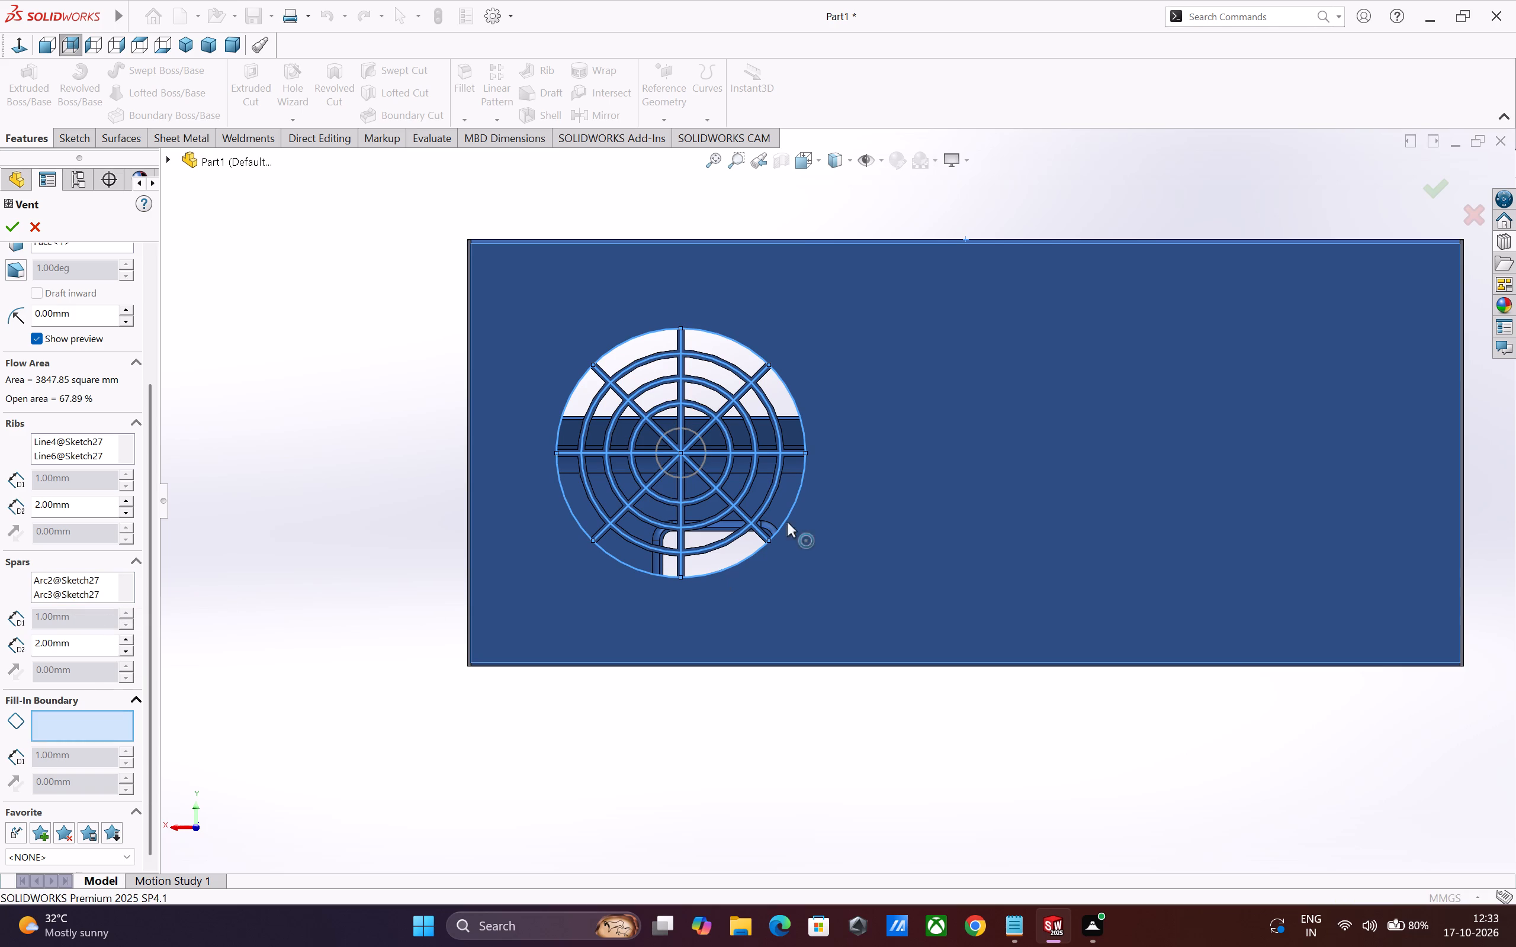
{"action": "left_click", "coordinate": [670, 473]}
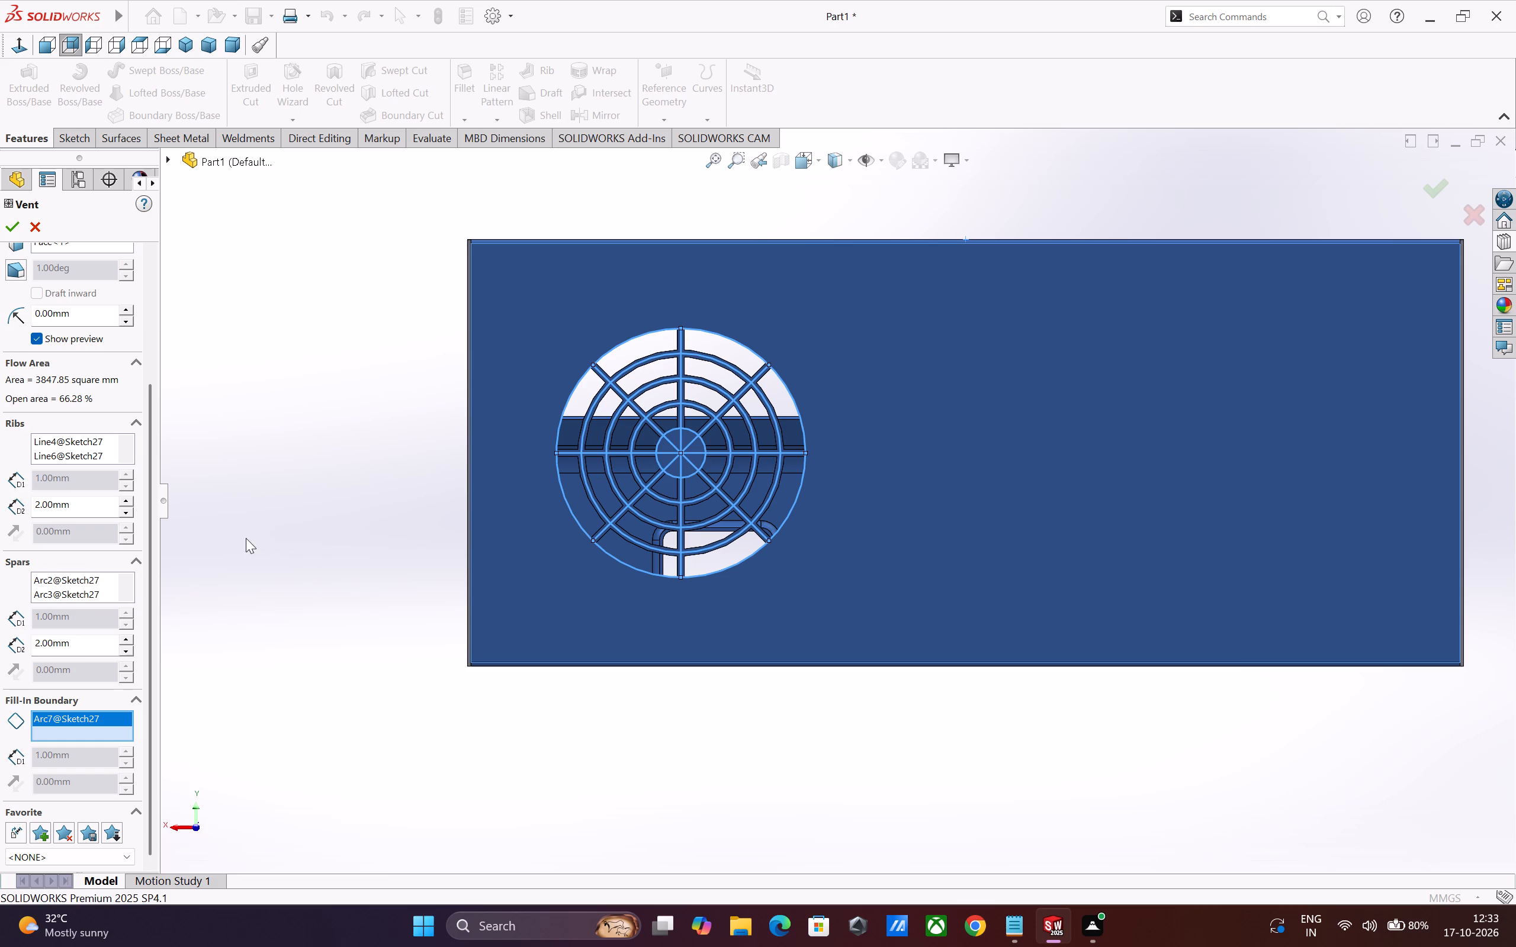
Set the vent's fillet radius to 1 mm and complete the Vent feature.
{"action": "left_click_drag", "start_coordinate": [152, 605], "coordinate": [153, 688]}
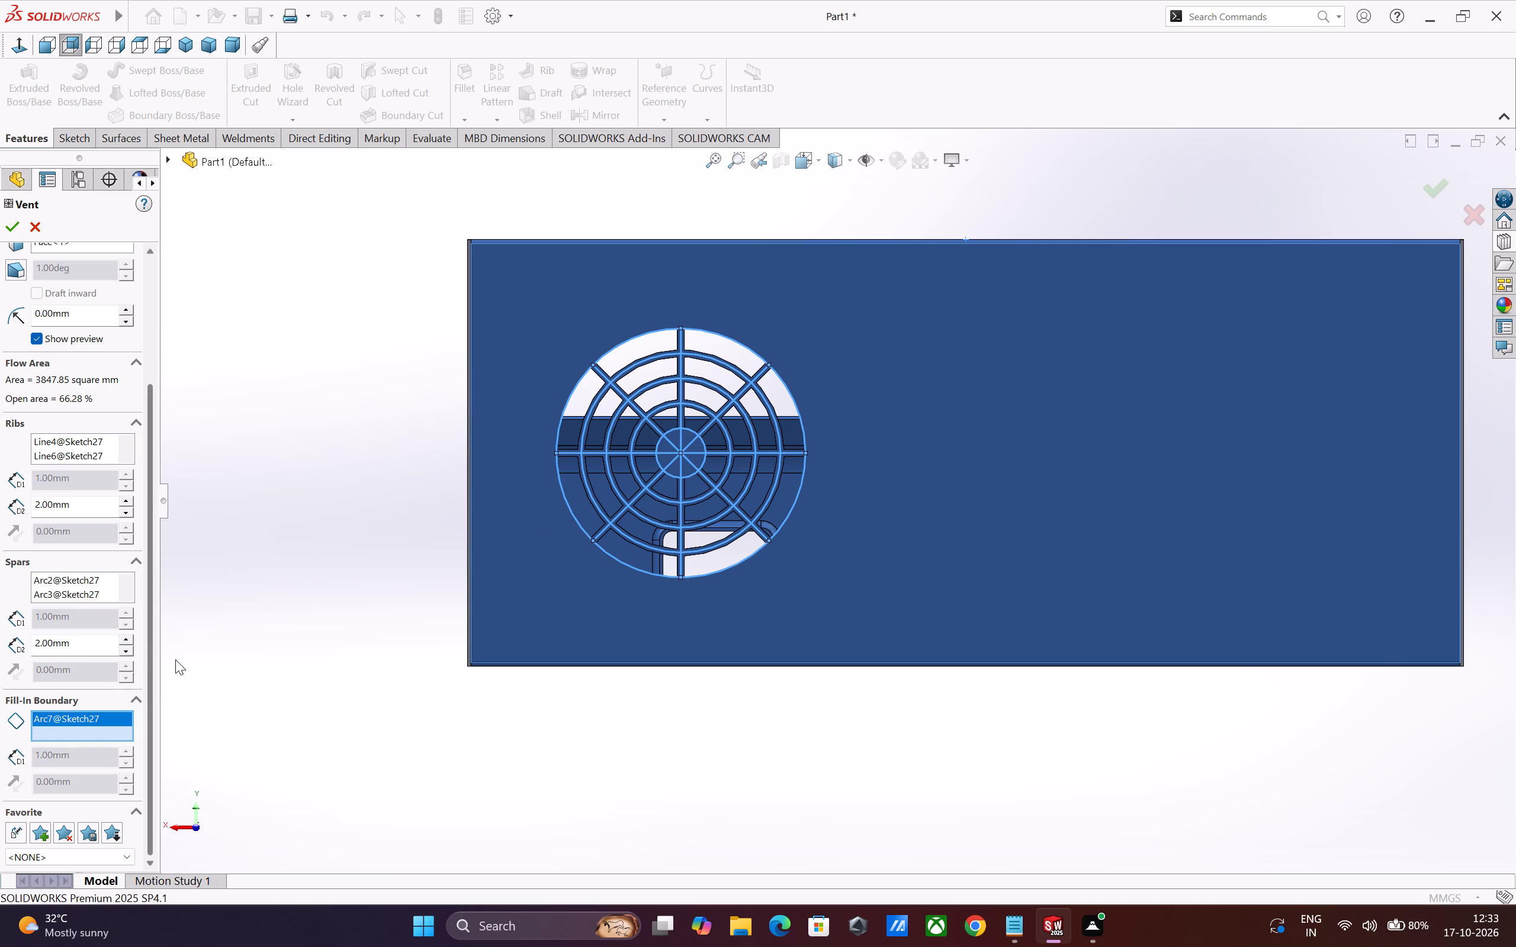
{"action": "left_click", "coordinate": [106, 327]}
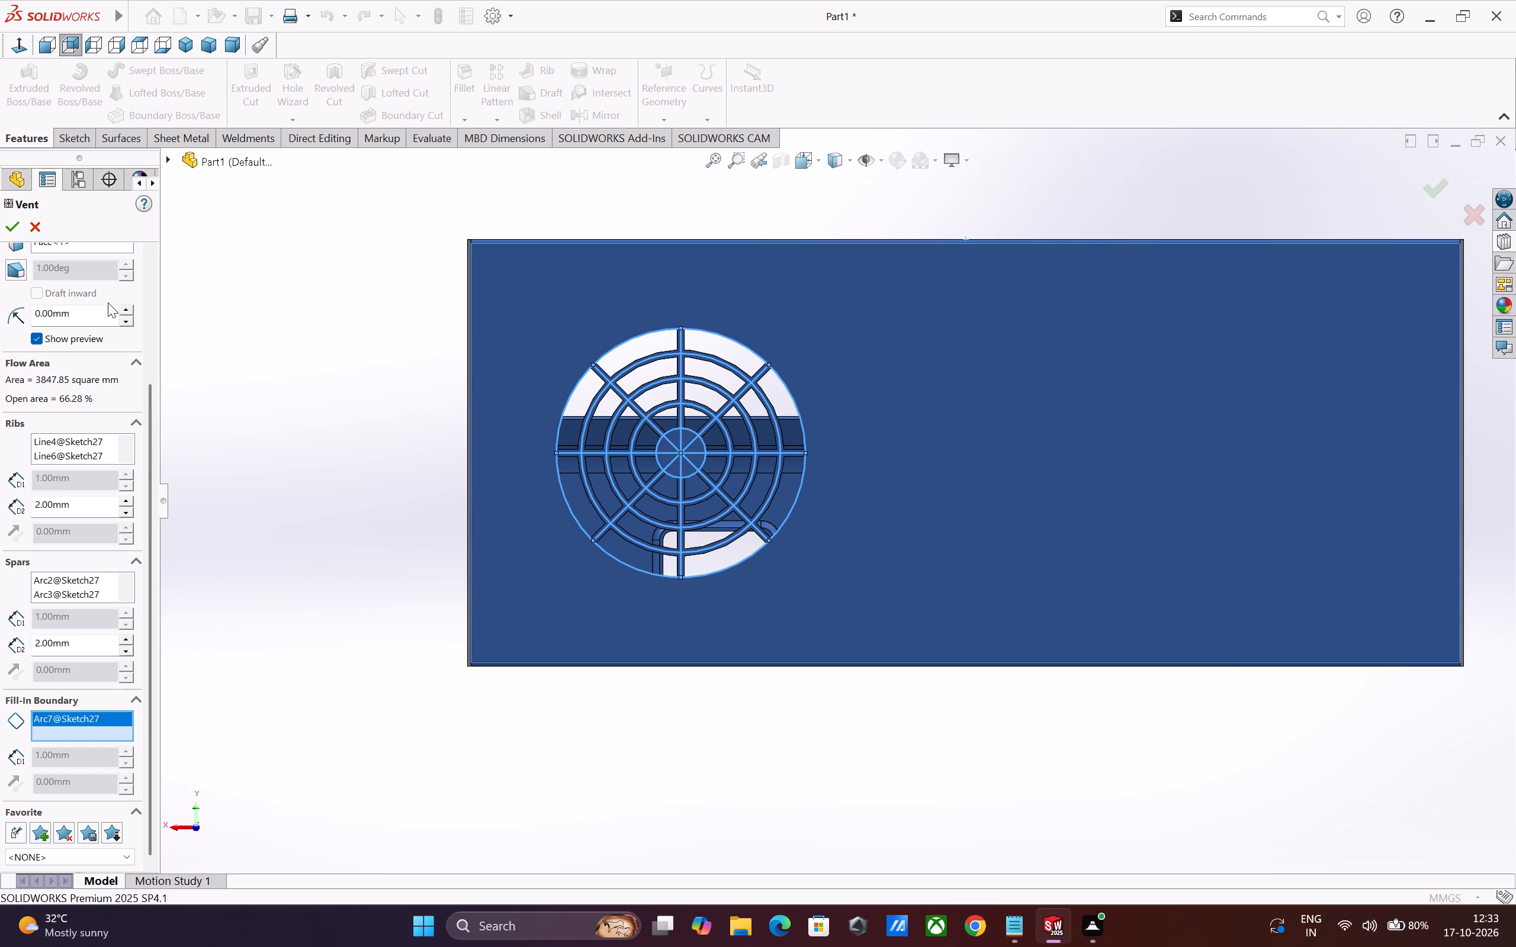
{"action": "double_click", "coordinate": [105, 315]}
{"action": "key", "text": "1"}
{"action": "key", "text": "Return"}
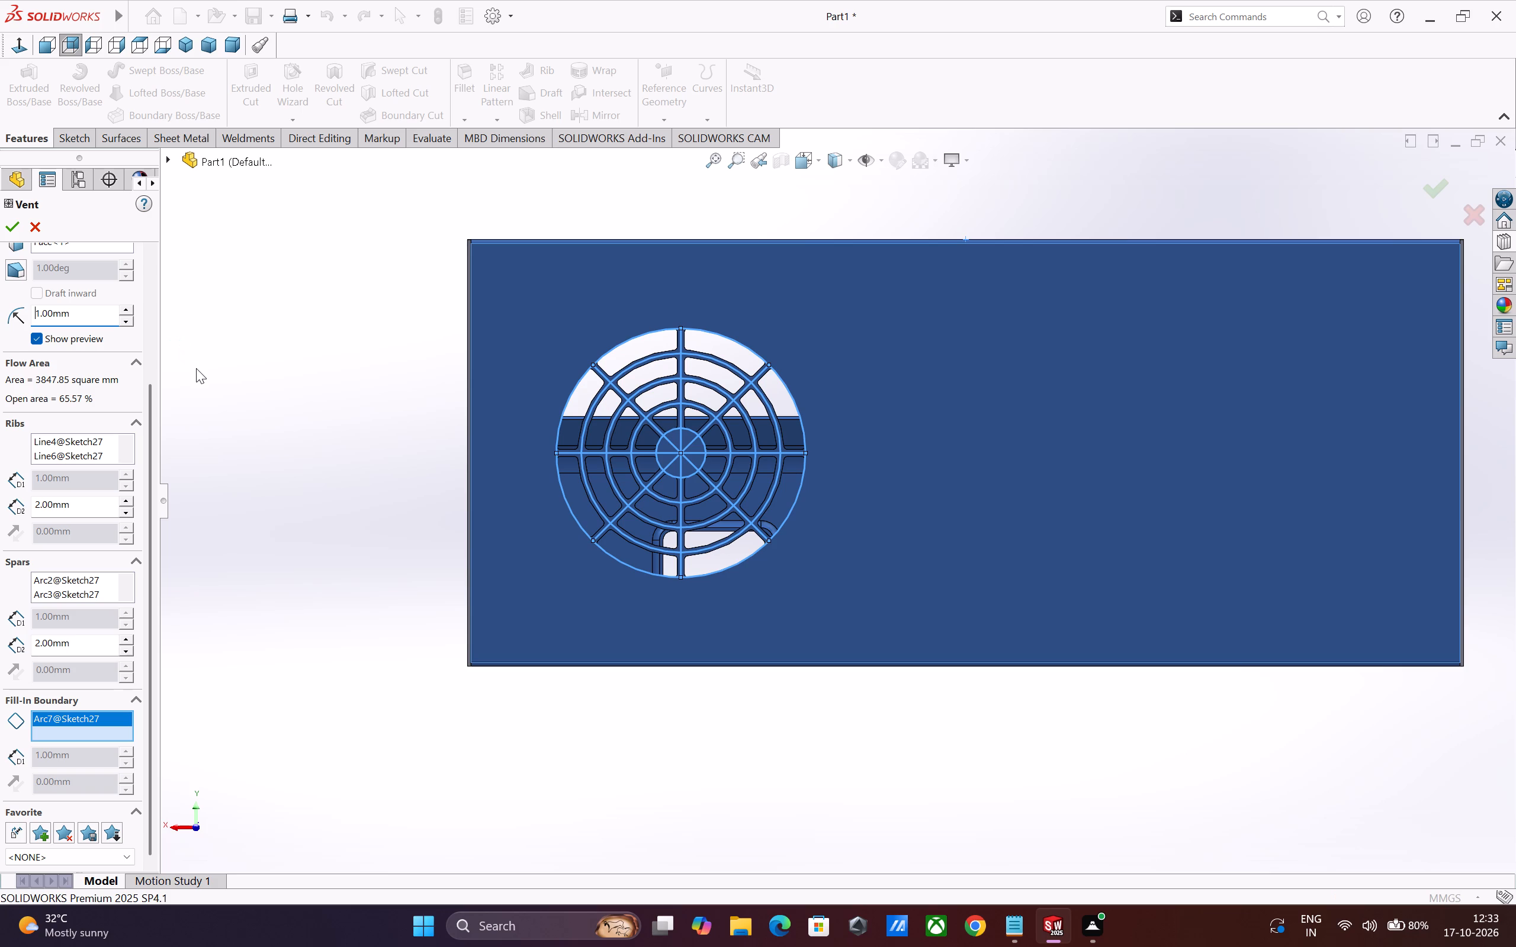
{"action": "scroll", "coordinate": [710, 421], "scroll_direction": "down", "scroll_amount": 4}
{"action": "scroll", "coordinate": [764, 439], "scroll_direction": "down", "scroll_amount": 2}
{"action": "scroll", "coordinate": [813, 444], "scroll_direction": "down", "scroll_amount": 2}
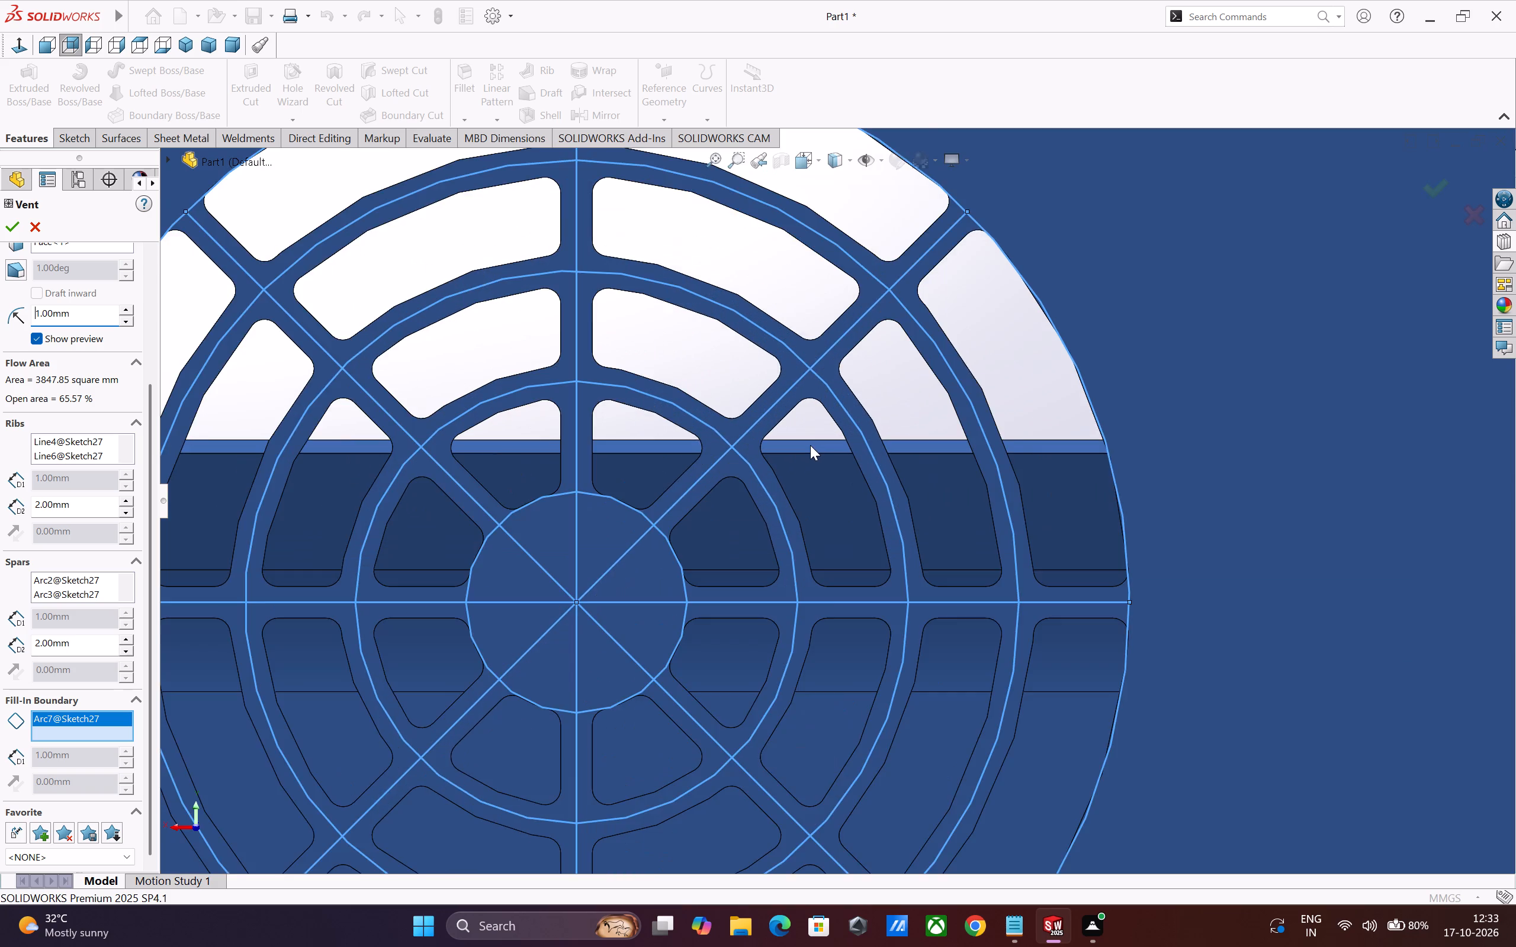
{"action": "scroll", "coordinate": [810, 445], "scroll_direction": "down", "scroll_amount": 4}
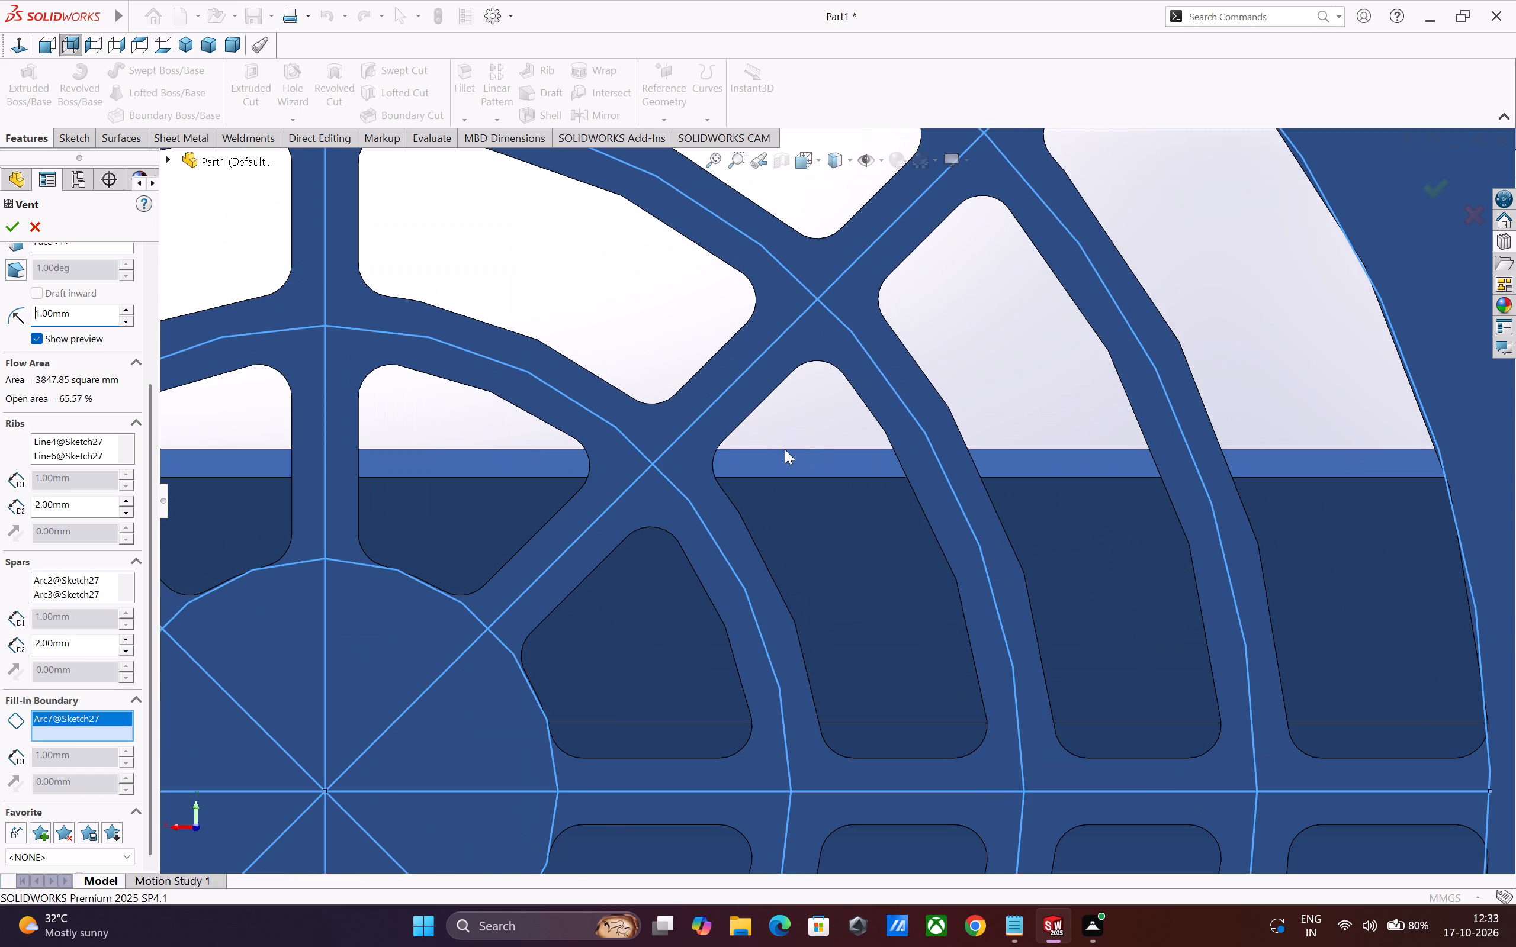
{"action": "scroll", "coordinate": [783, 449], "scroll_direction": "up", "scroll_amount": 4}
{"action": "scroll", "coordinate": [752, 548], "scroll_direction": "up", "scroll_amount": 5}
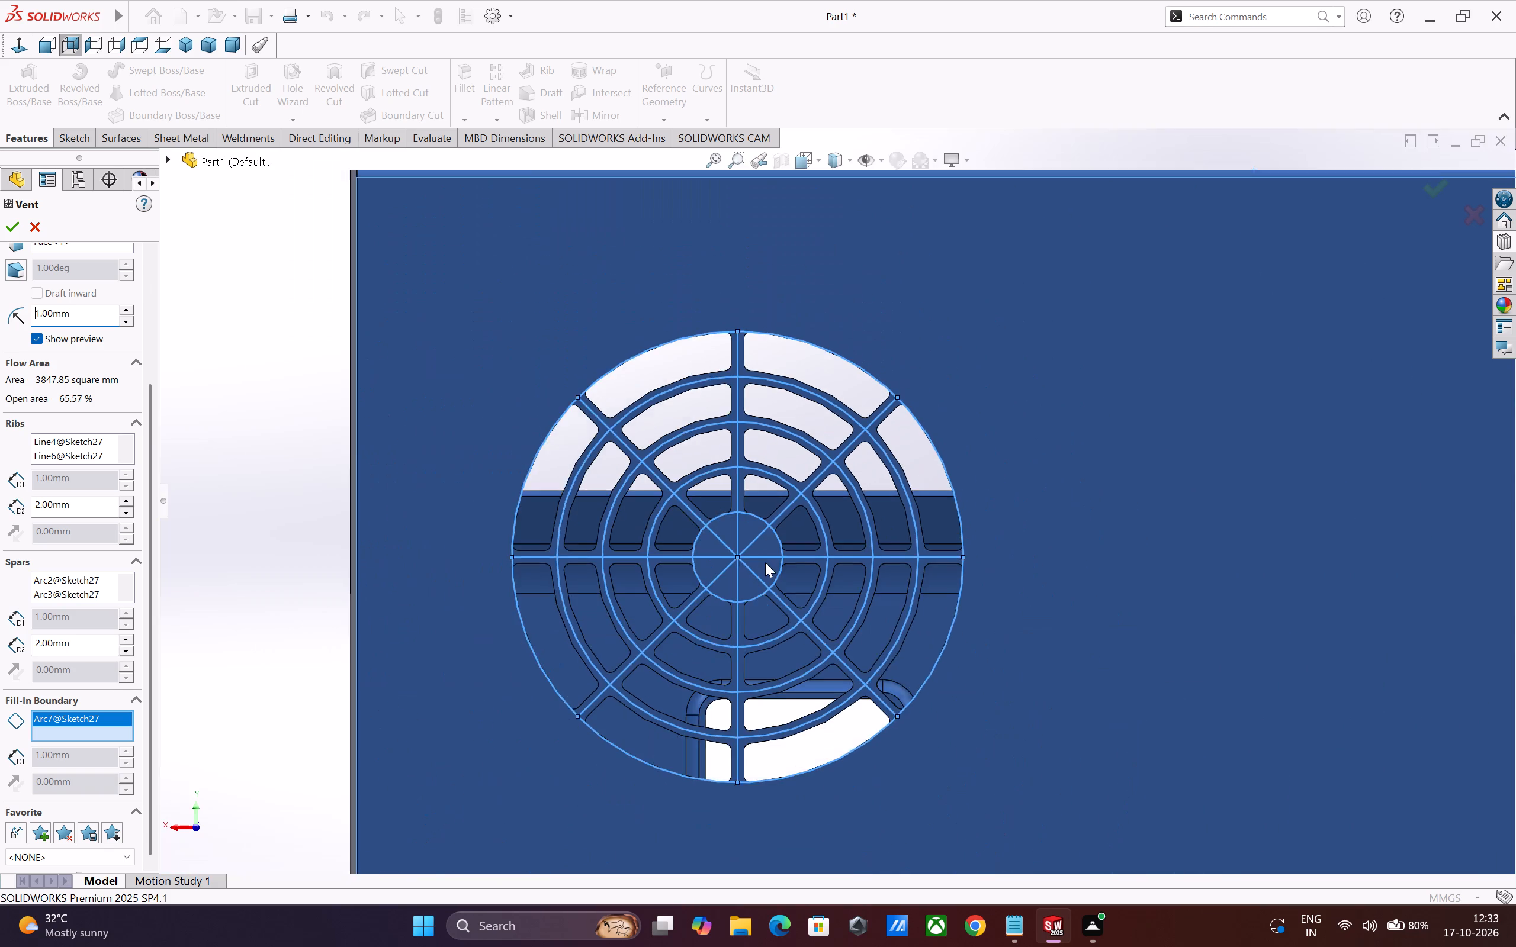
{"action": "scroll", "coordinate": [765, 562], "scroll_direction": "up", "scroll_amount": 2}
{"action": "left_click", "coordinate": [15, 228]}
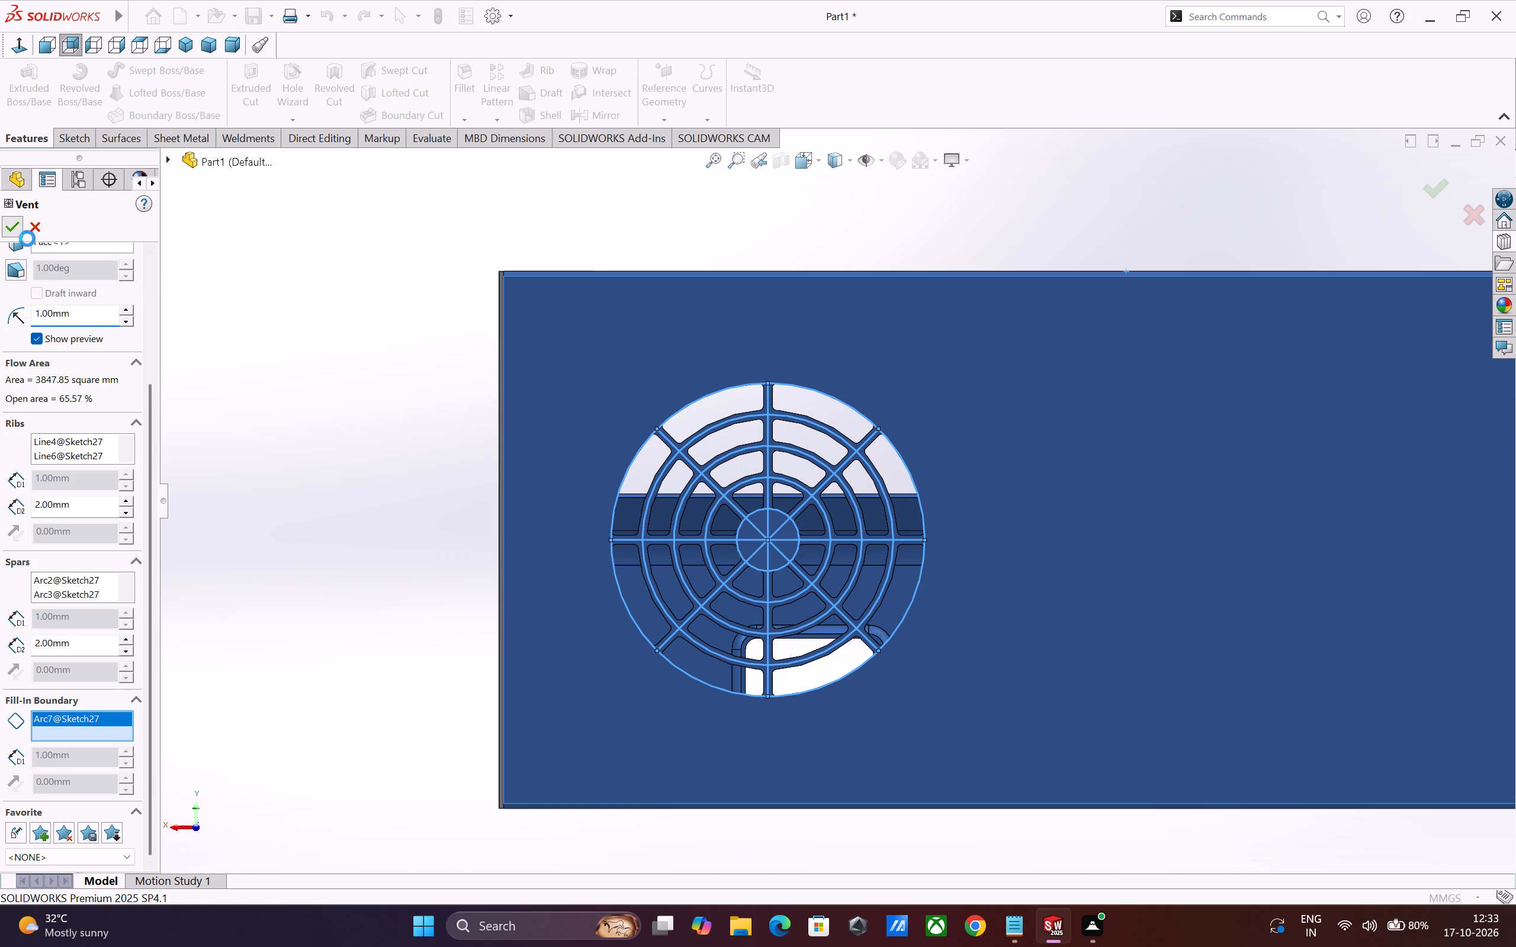
Hide the vent's sketch on the back face of the housing.
{"action": "left_click", "coordinate": [394, 534]}
{"action": "scroll", "coordinate": [424, 530], "scroll_direction": "up", "scroll_amount": 1}
{"action": "middle_click_drag", "start_coordinate": [428, 530], "coordinate": [450, 551]}
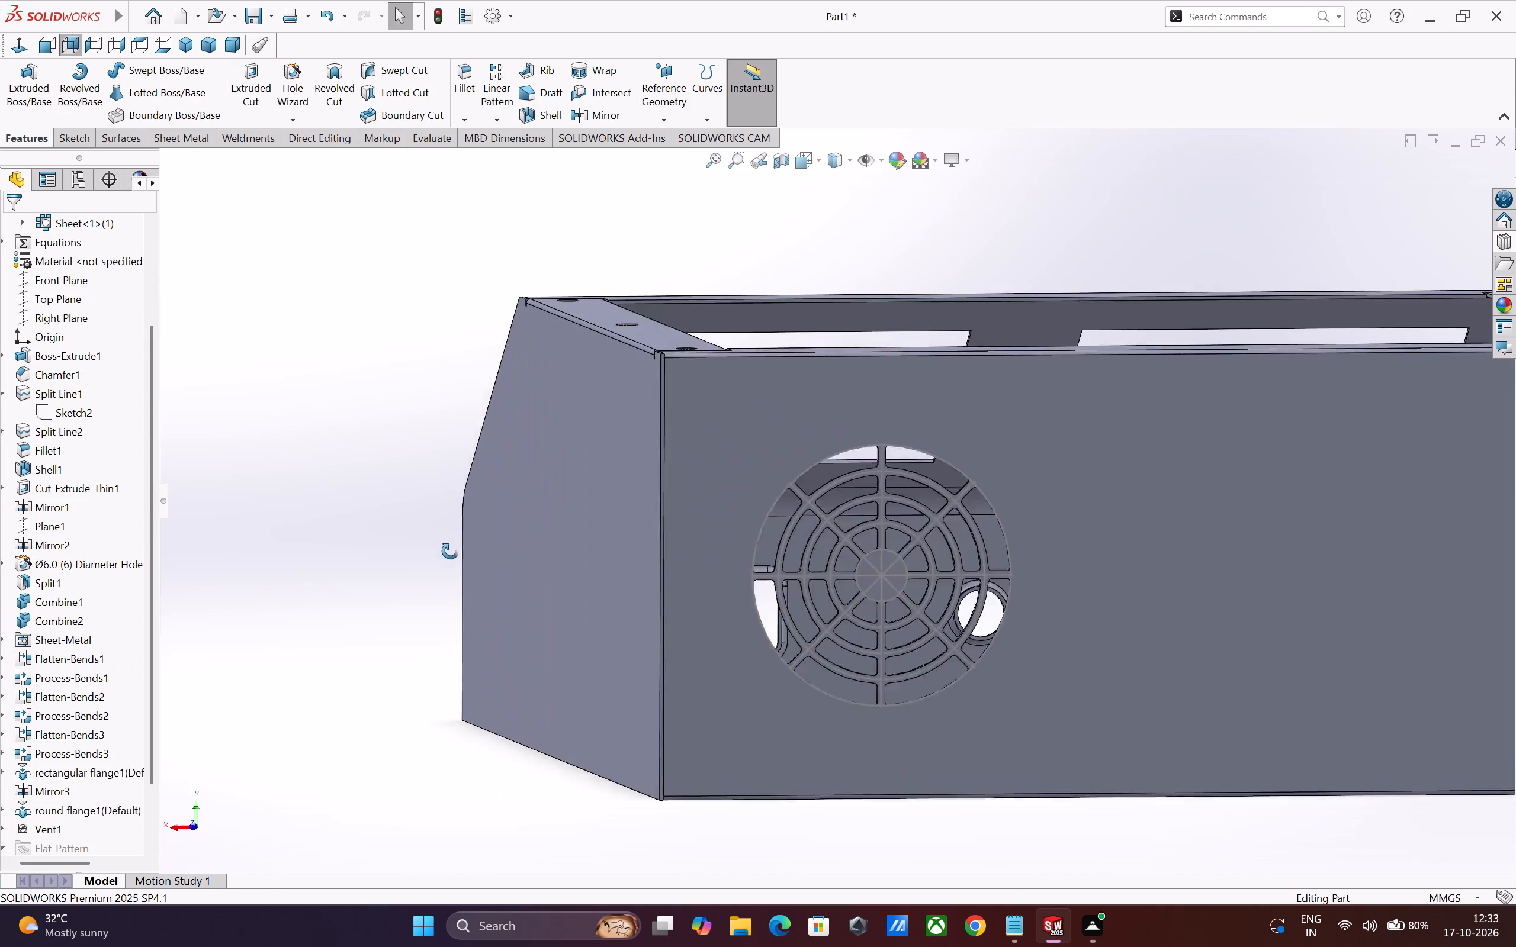
{"action": "middle_click_drag", "start_coordinate": [450, 551], "coordinate": [430, 577]}
{"action": "left_click", "coordinate": [355, 607]}
{"action": "scroll", "coordinate": [392, 625], "scroll_direction": "up", "scroll_amount": 2}
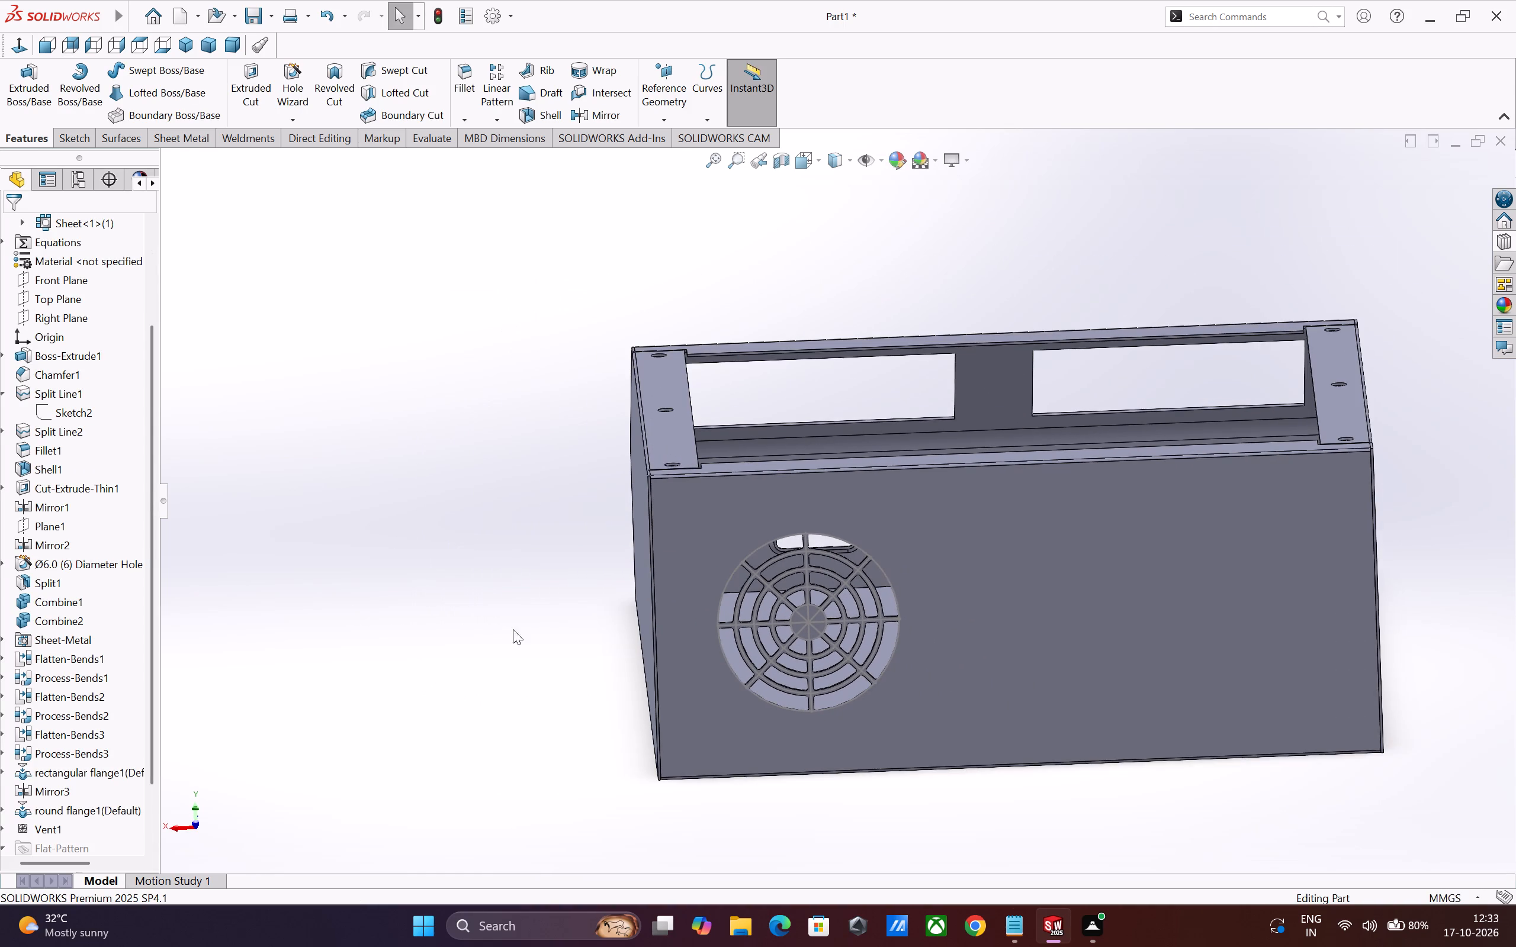
{"action": "scroll", "coordinate": [693, 645], "scroll_direction": "down", "scroll_amount": 2}
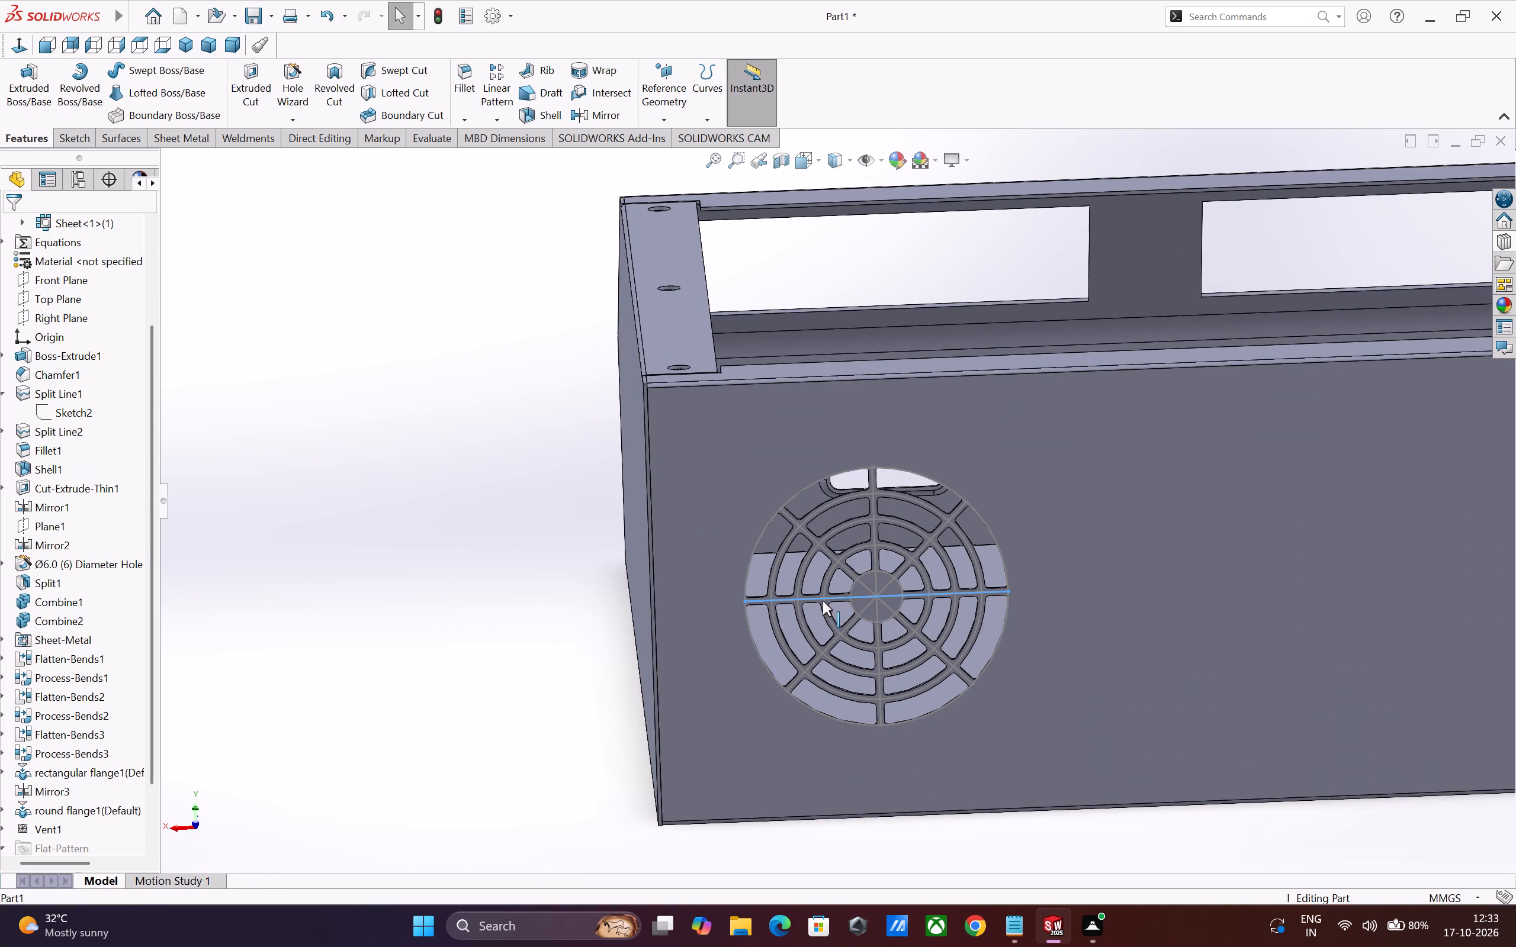
{"action": "left_click", "coordinate": [823, 601]}
{"action": "left_click", "coordinate": [886, 564]}
{"action": "left_click", "coordinate": [532, 614]}
Examine the housing from several sides to check where the vent sits on the back face.
{"action": "scroll", "coordinate": [532, 614], "scroll_direction": "up", "scroll_amount": 2}
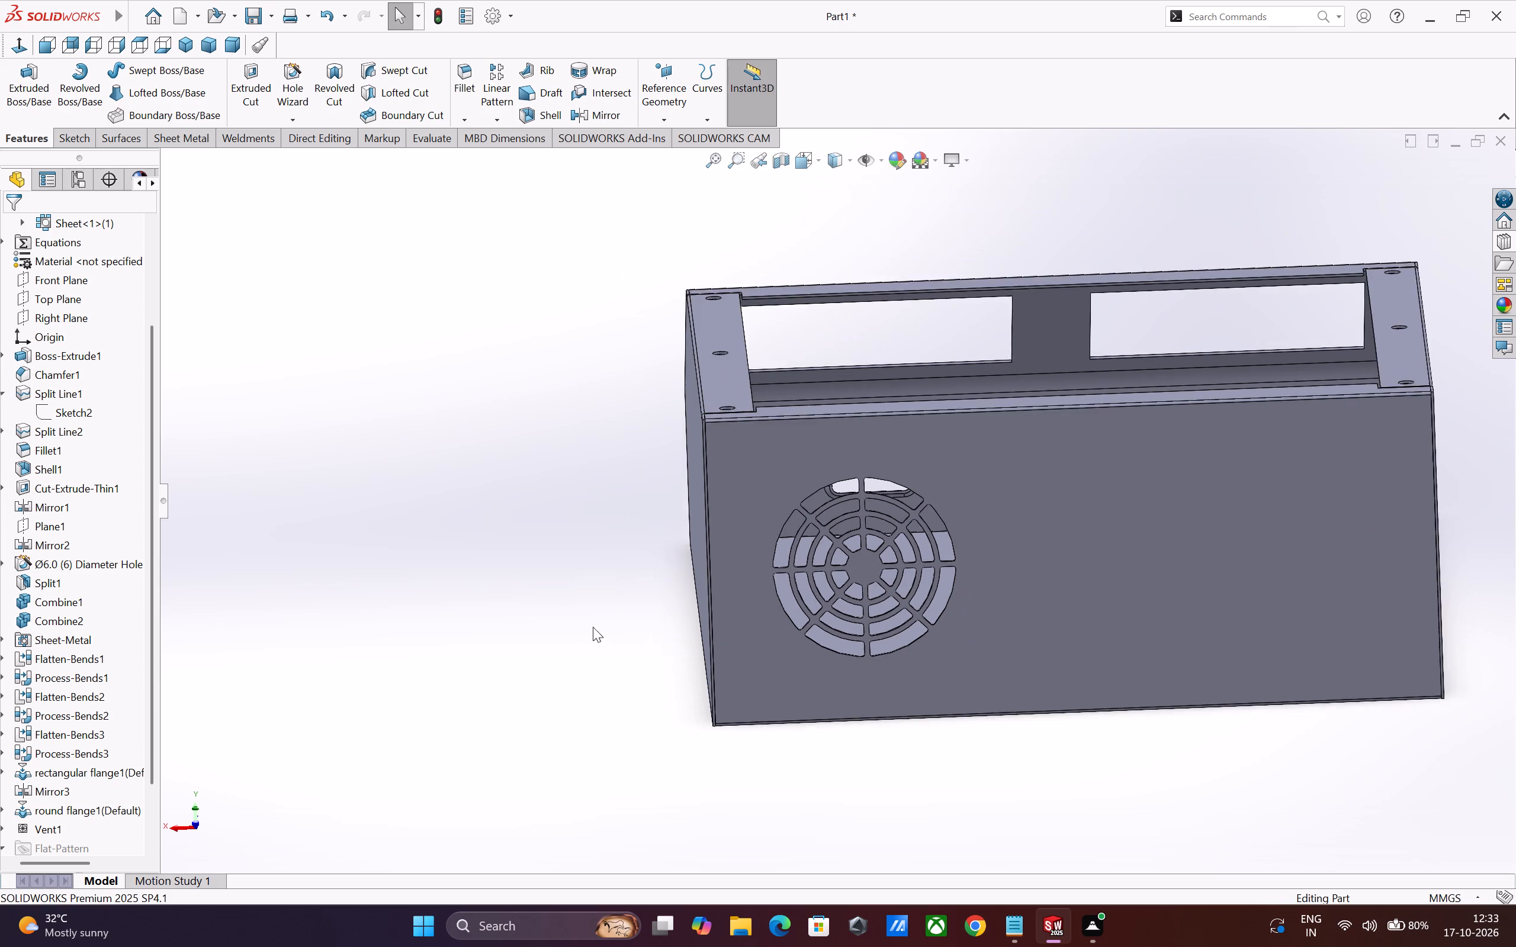
{"action": "scroll", "coordinate": [593, 627], "scroll_direction": "up", "scroll_amount": 2}
{"action": "scroll", "coordinate": [769, 654], "scroll_direction": "up", "scroll_amount": 2}
{"action": "scroll", "coordinate": [933, 654], "scroll_direction": "up", "scroll_amount": 2}
{"action": "scroll", "coordinate": [995, 665], "scroll_direction": "up", "scroll_amount": 1}
{"action": "middle_click_drag", "start_coordinate": [995, 665], "coordinate": [868, 720]}
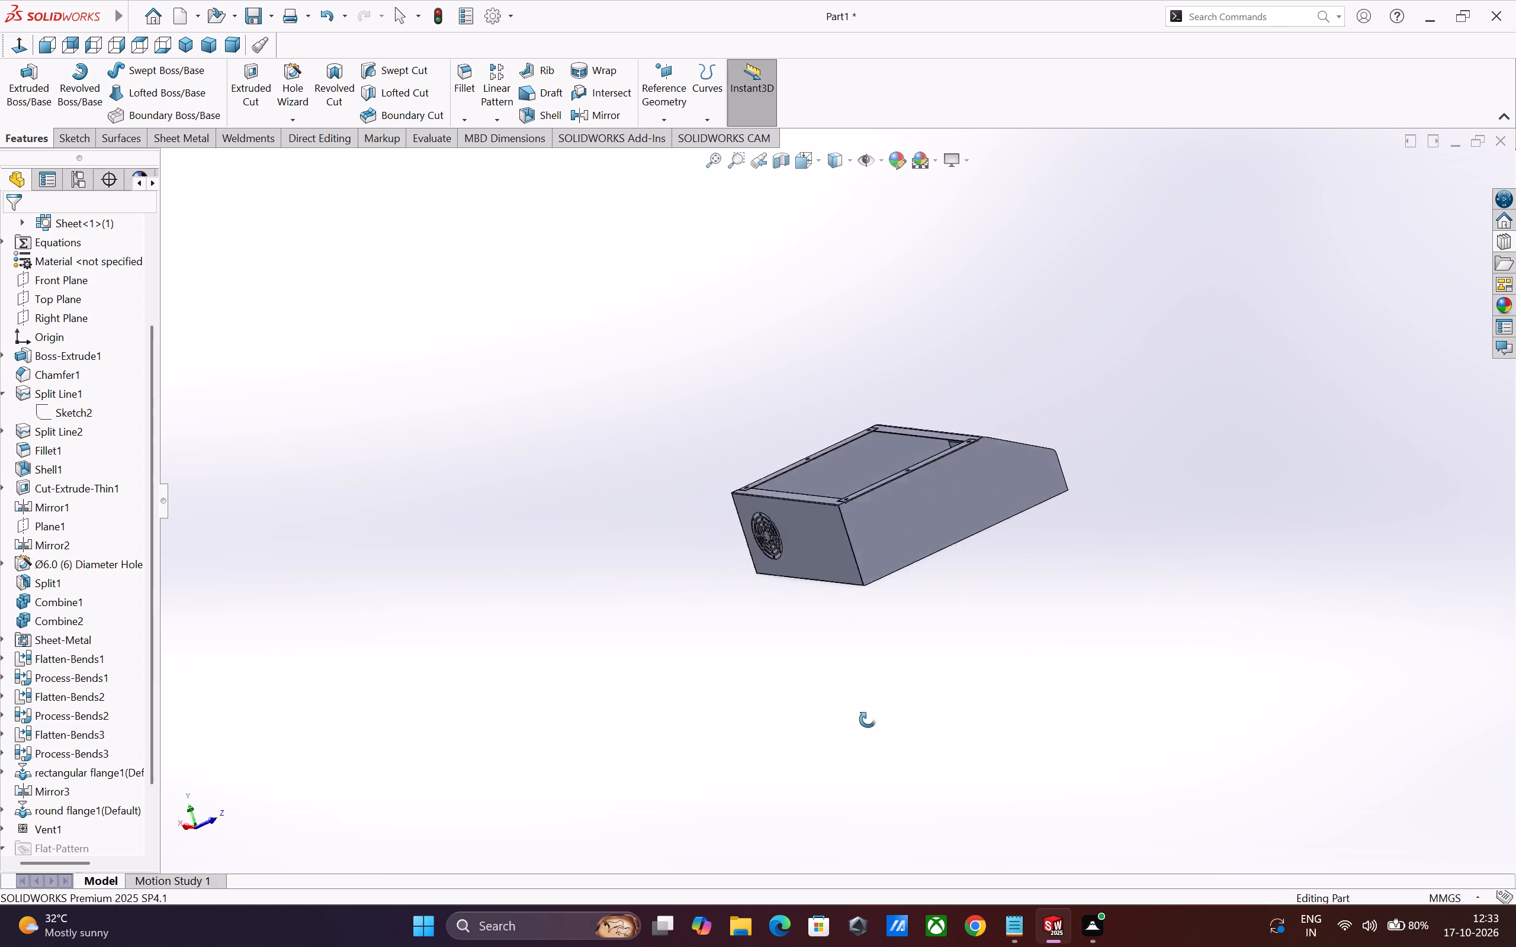
{"action": "middle_click_drag", "start_coordinate": [868, 720], "coordinate": [990, 728]}
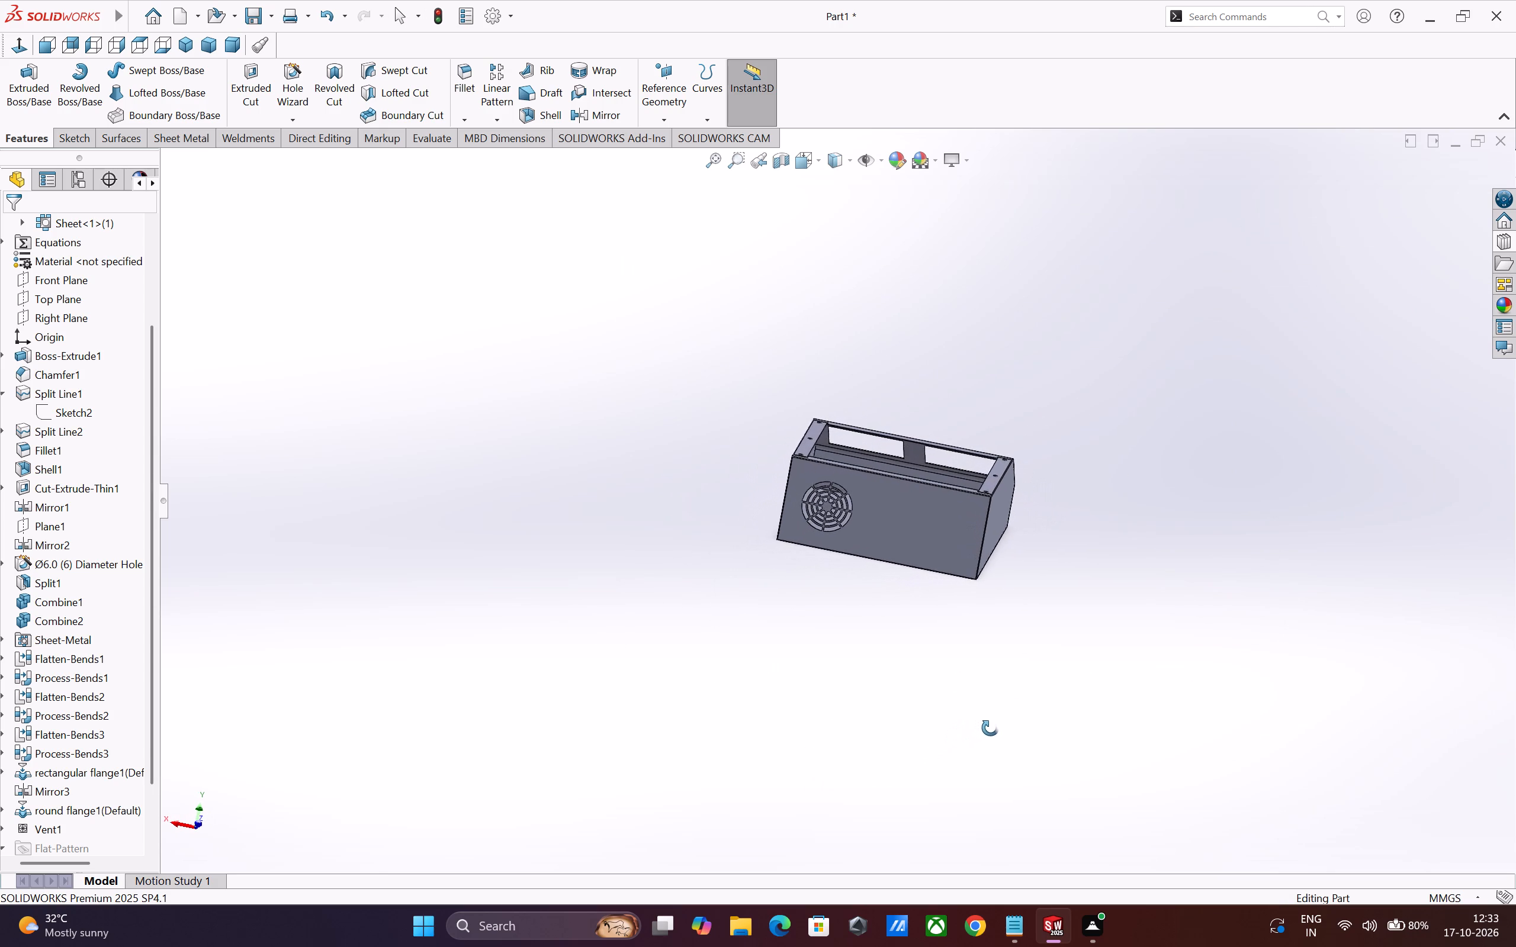
{"action": "middle_click_drag", "start_coordinate": [990, 728], "coordinate": [991, 729]}
{"action": "scroll", "coordinate": [955, 715], "scroll_direction": "up", "scroll_amount": 1}
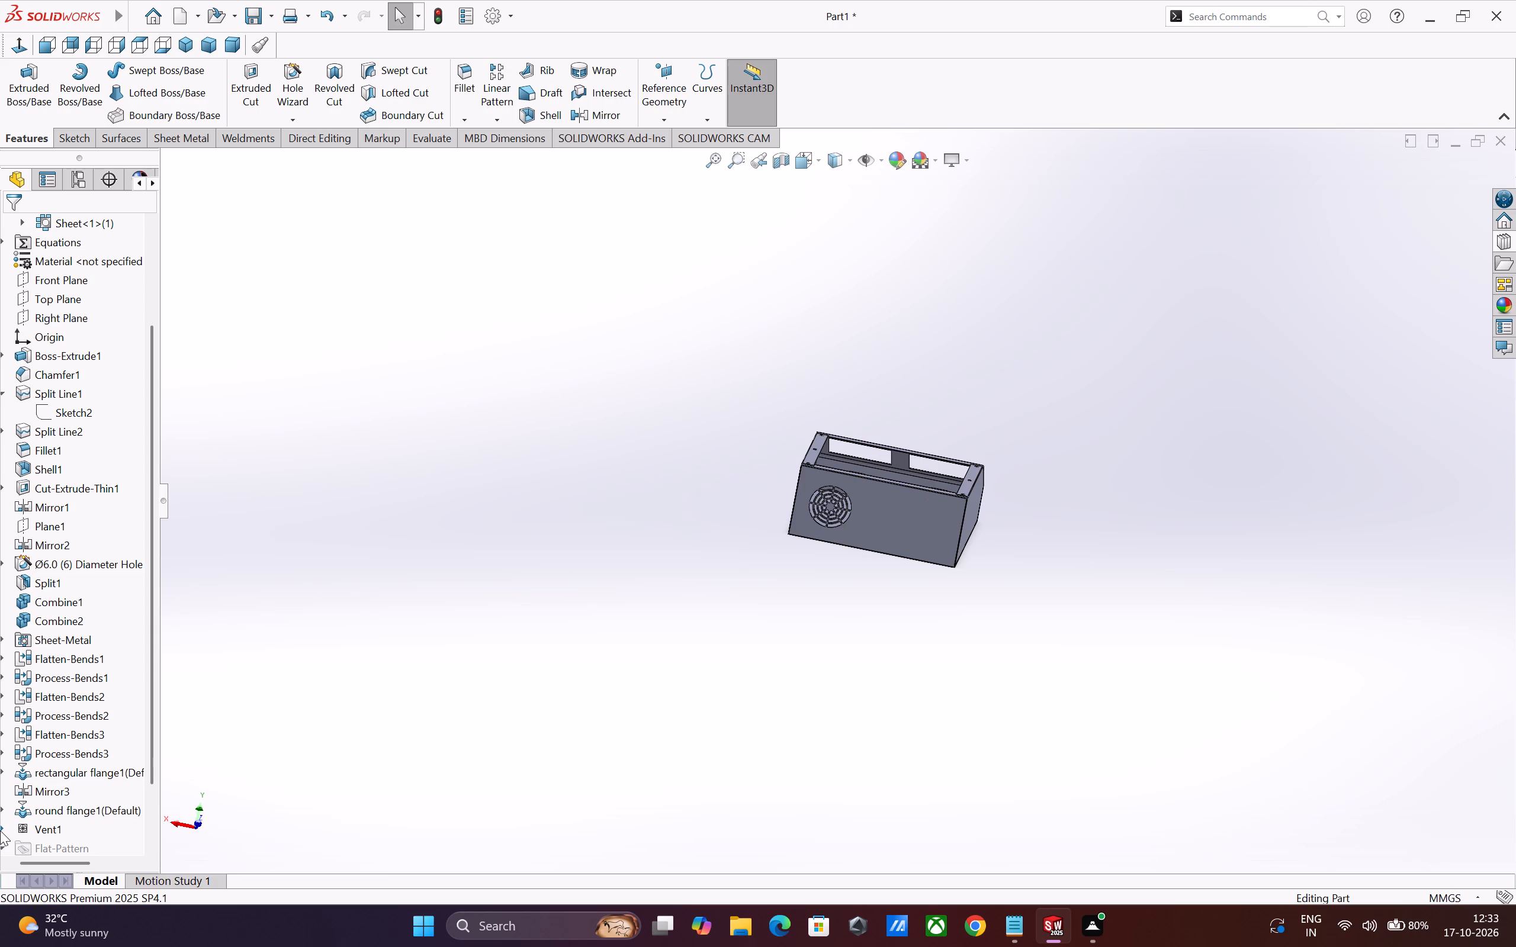
Edit the vent's sketch and set the horizontal distance from the back face's side edge to the circles' centre to 220 mm.
{"action": "left_click", "coordinate": [0, 830]}
{"action": "left_click", "coordinate": [3, 825]}
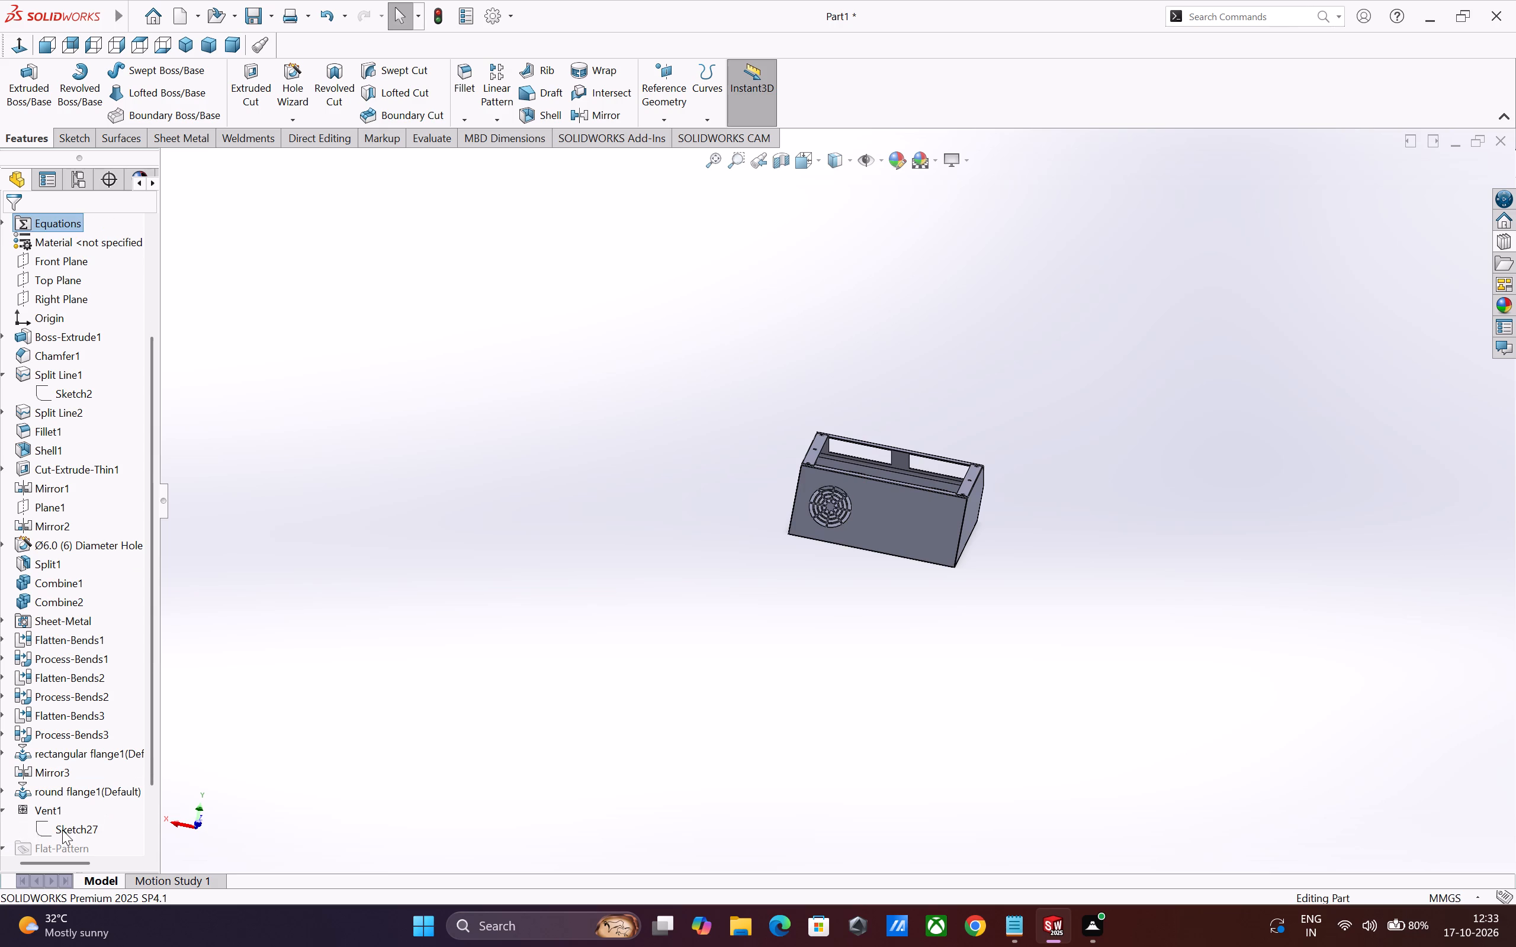
{"action": "left_click", "coordinate": [62, 830]}
{"action": "left_click", "coordinate": [83, 788]}
{"action": "scroll", "coordinate": [837, 589], "scroll_direction": "up", "scroll_amount": 1}
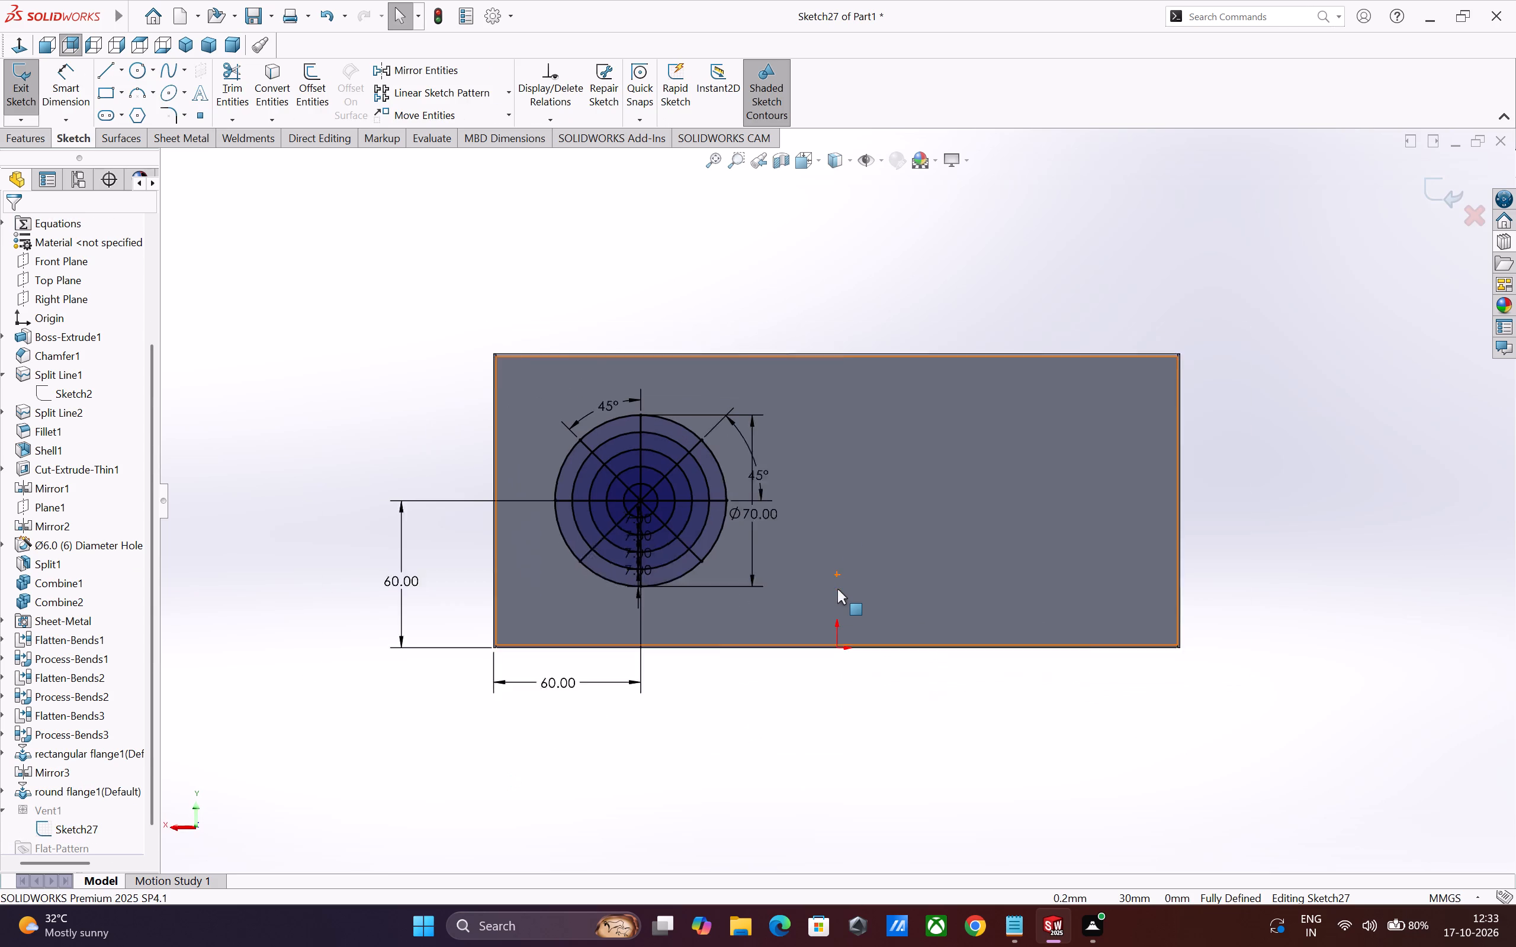
{"action": "scroll", "coordinate": [837, 589], "scroll_direction": "up", "scroll_amount": 1}
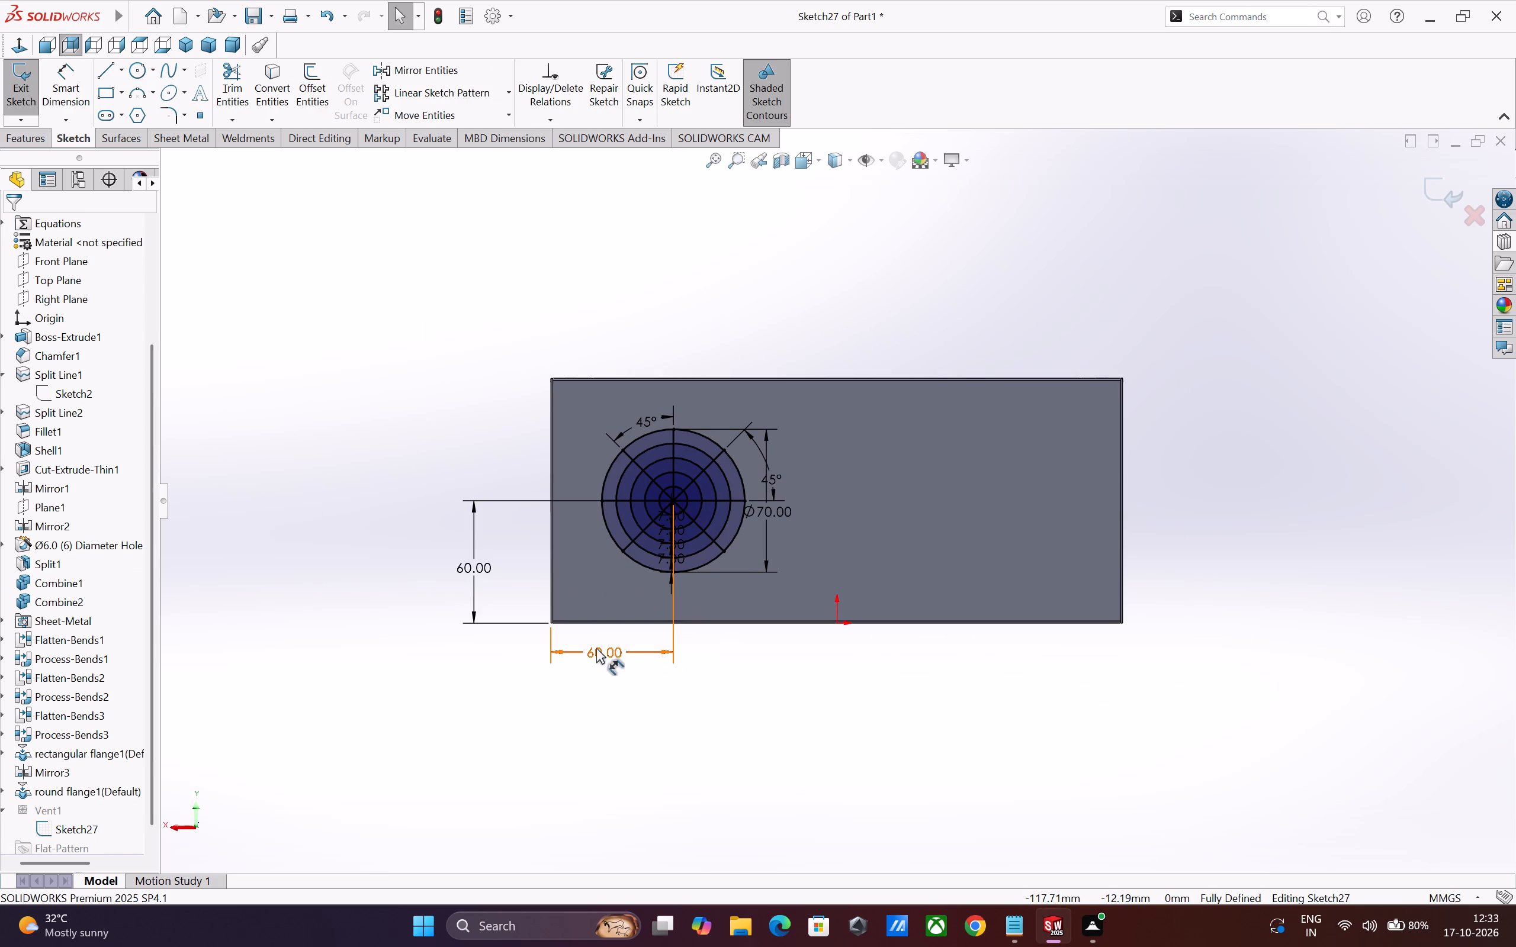
{"action": "double_click", "coordinate": [596, 648]}
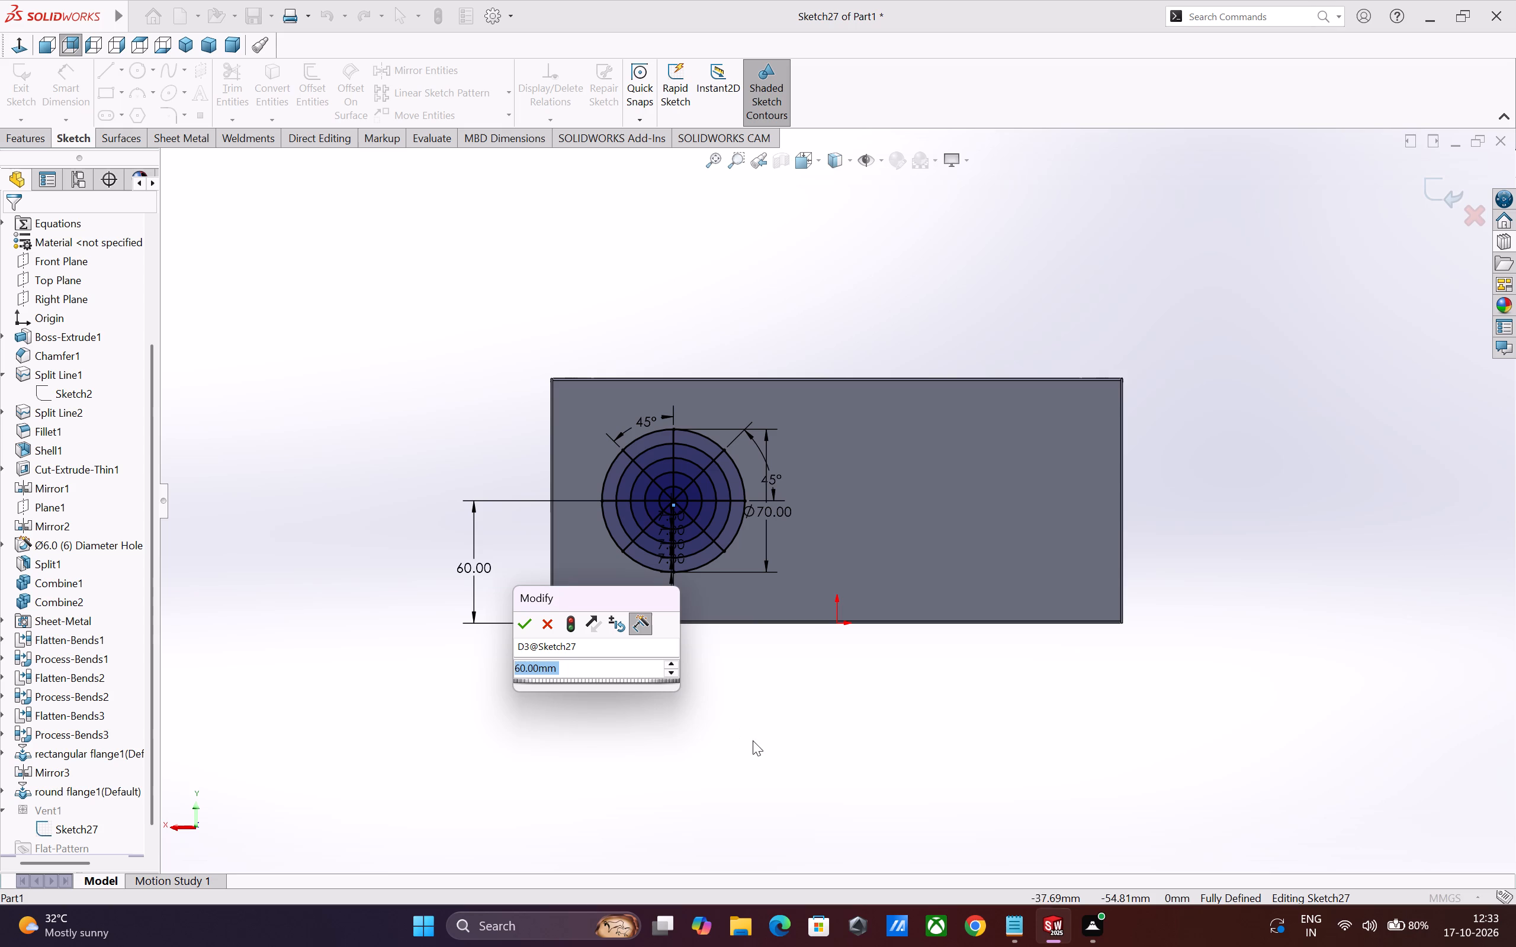
{"action": "key", "text": "2"}
{"action": "type", "text": "80"}
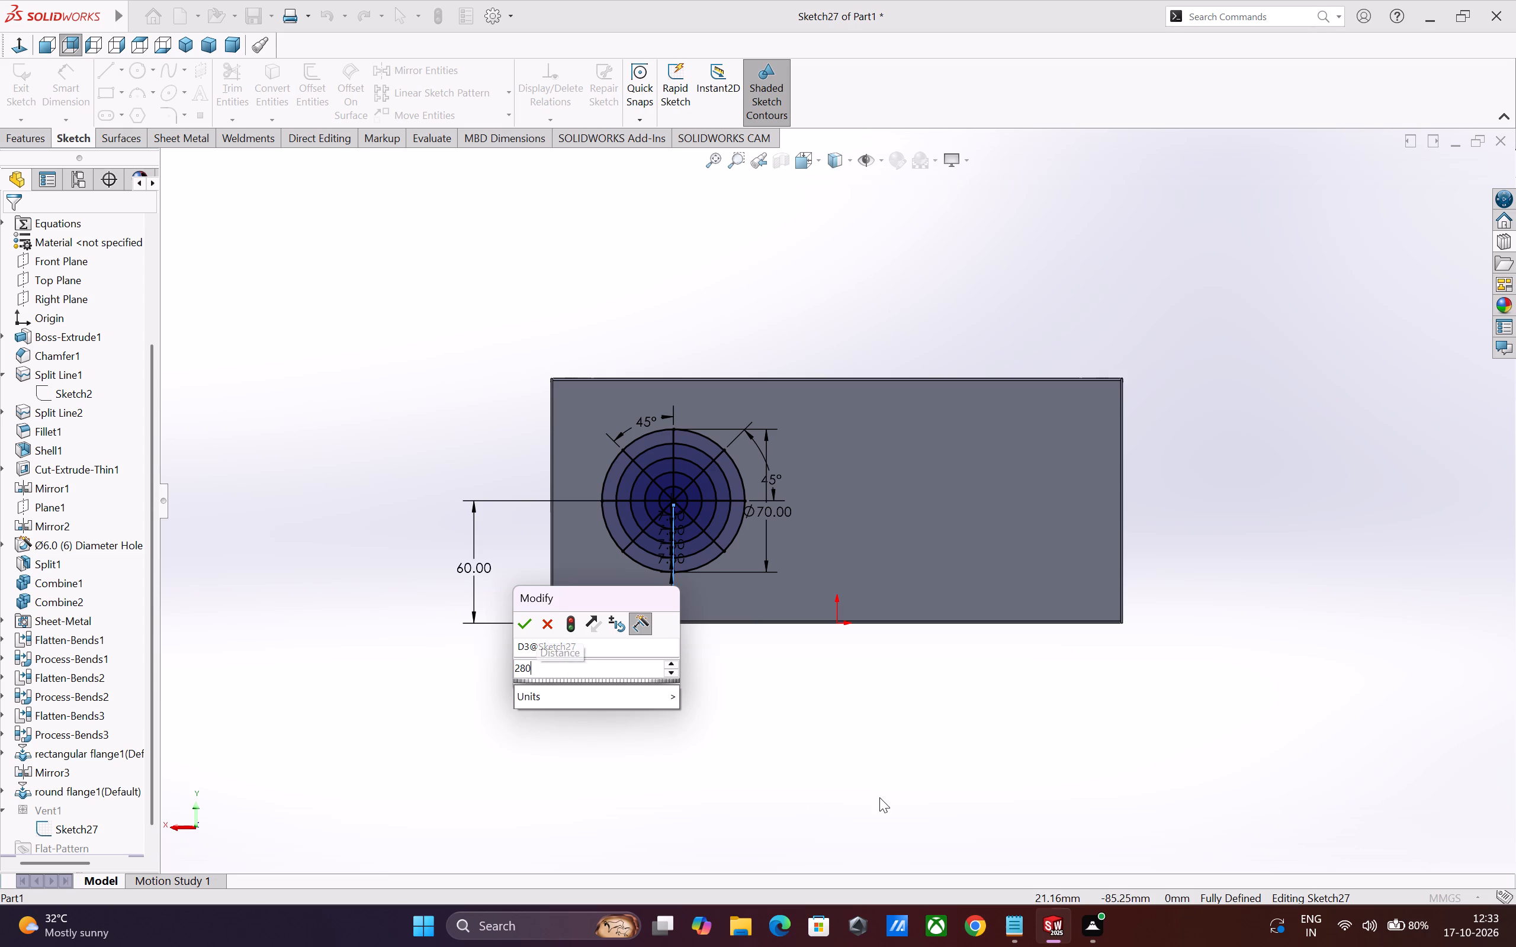
{"action": "key", "text": "minus"}
{"action": "type", "text": "60"}
{"action": "key", "text": "Return"}
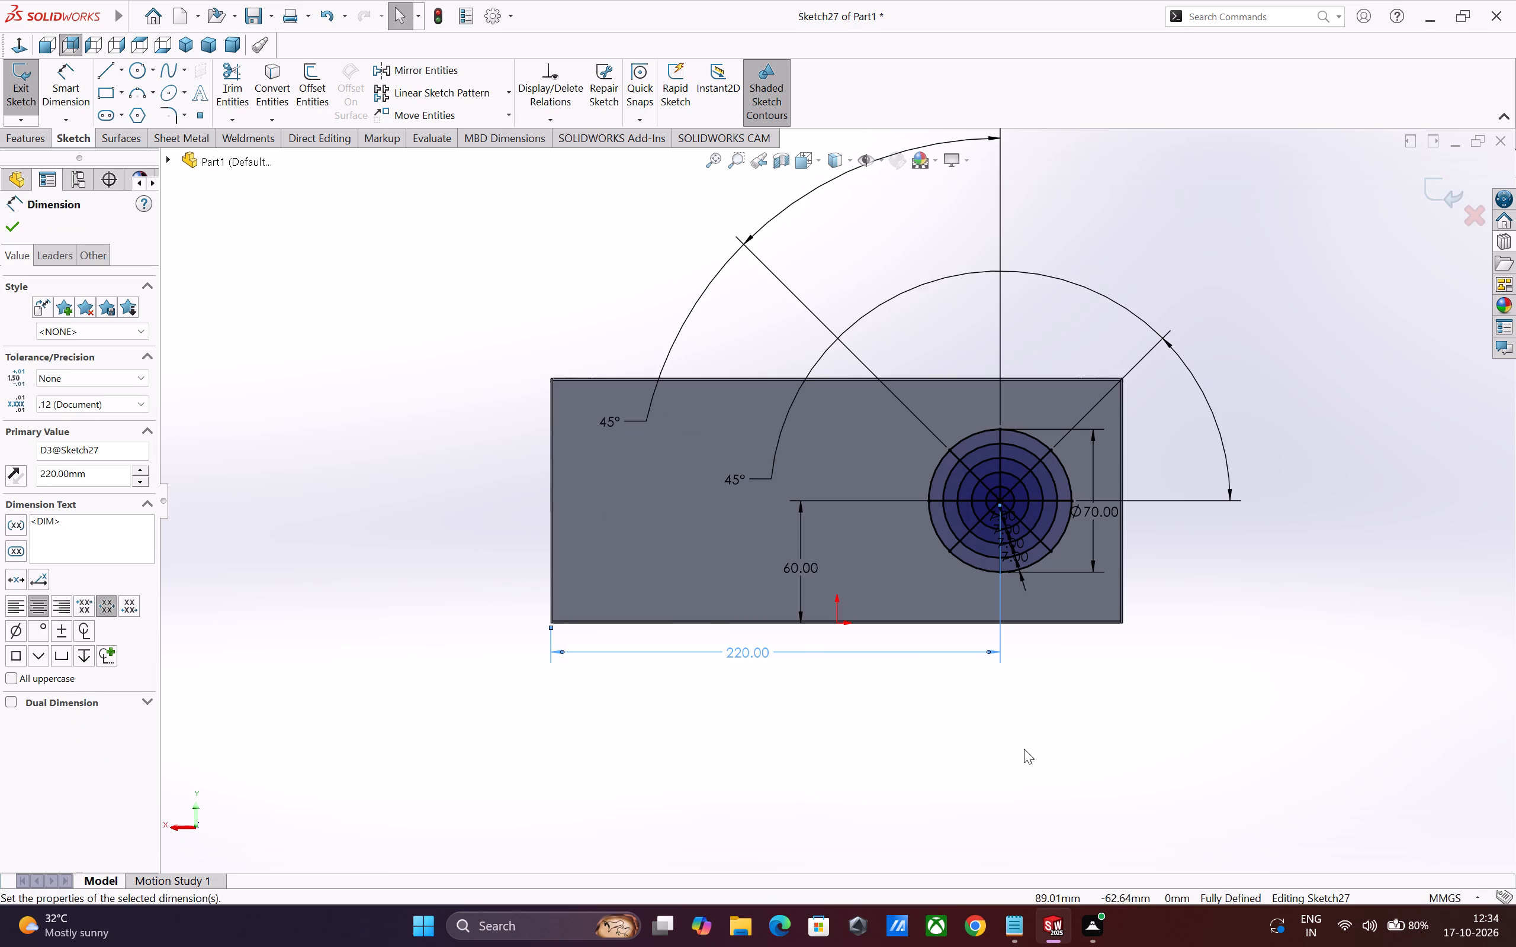
{"action": "scroll", "coordinate": [1130, 607], "scroll_direction": "up", "scroll_amount": 1}
{"action": "scroll", "coordinate": [1075, 542], "scroll_direction": "down", "scroll_amount": 1}
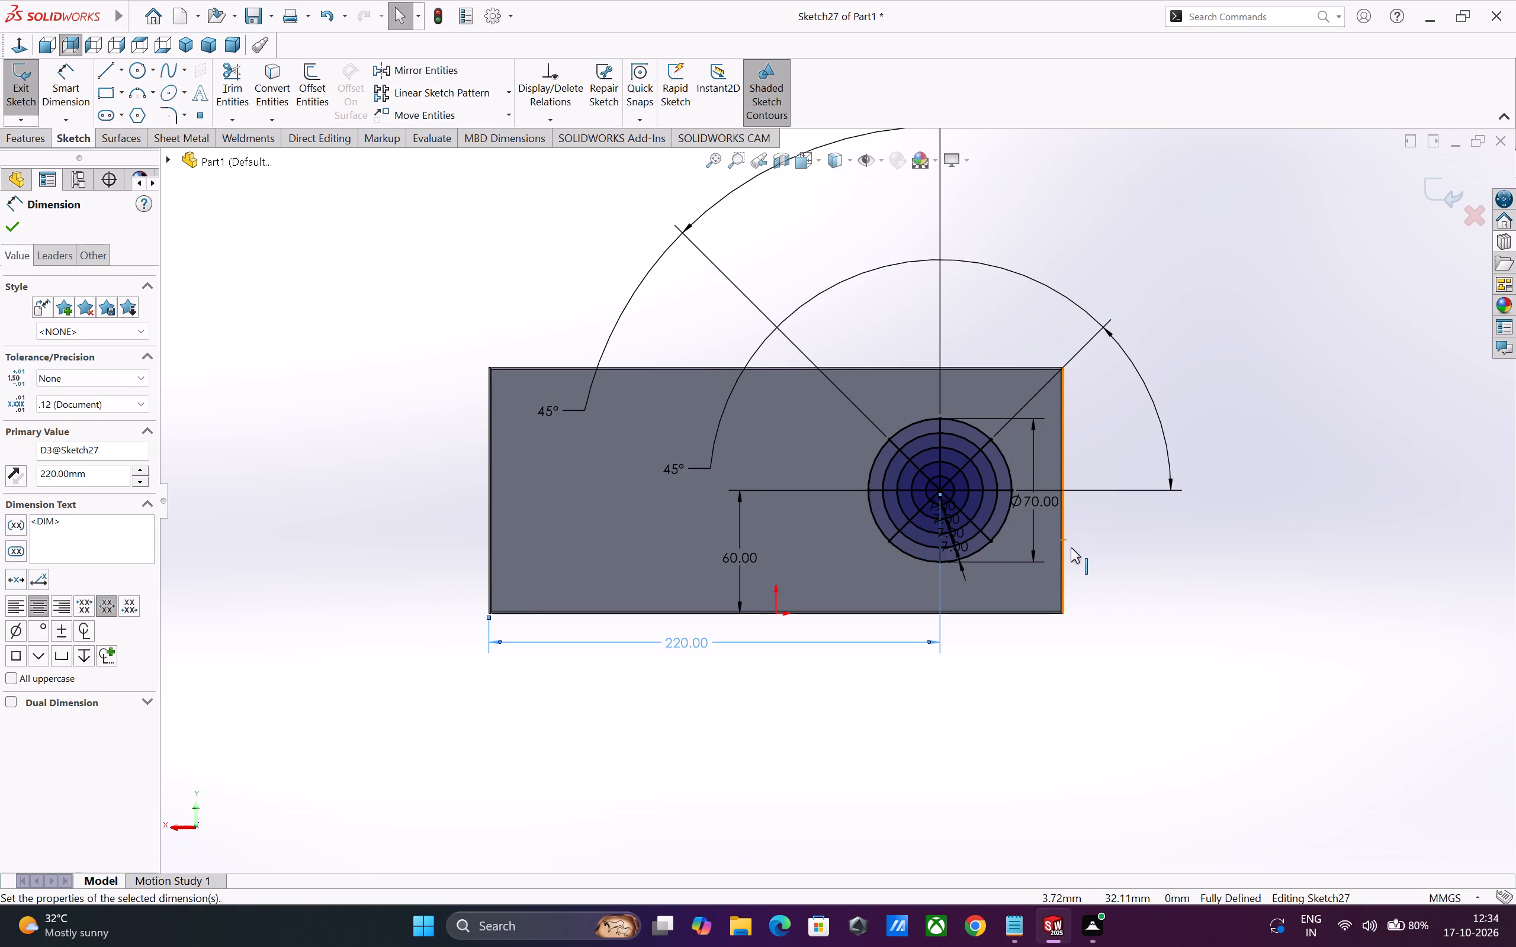
Accept the horizontal dimension and exit the vent's sketch to rebuild the vent.
{"action": "scroll", "coordinate": [1071, 547], "scroll_direction": "down", "scroll_amount": 2}
{"action": "scroll", "coordinate": [1028, 636], "scroll_direction": "up", "scroll_amount": 2}
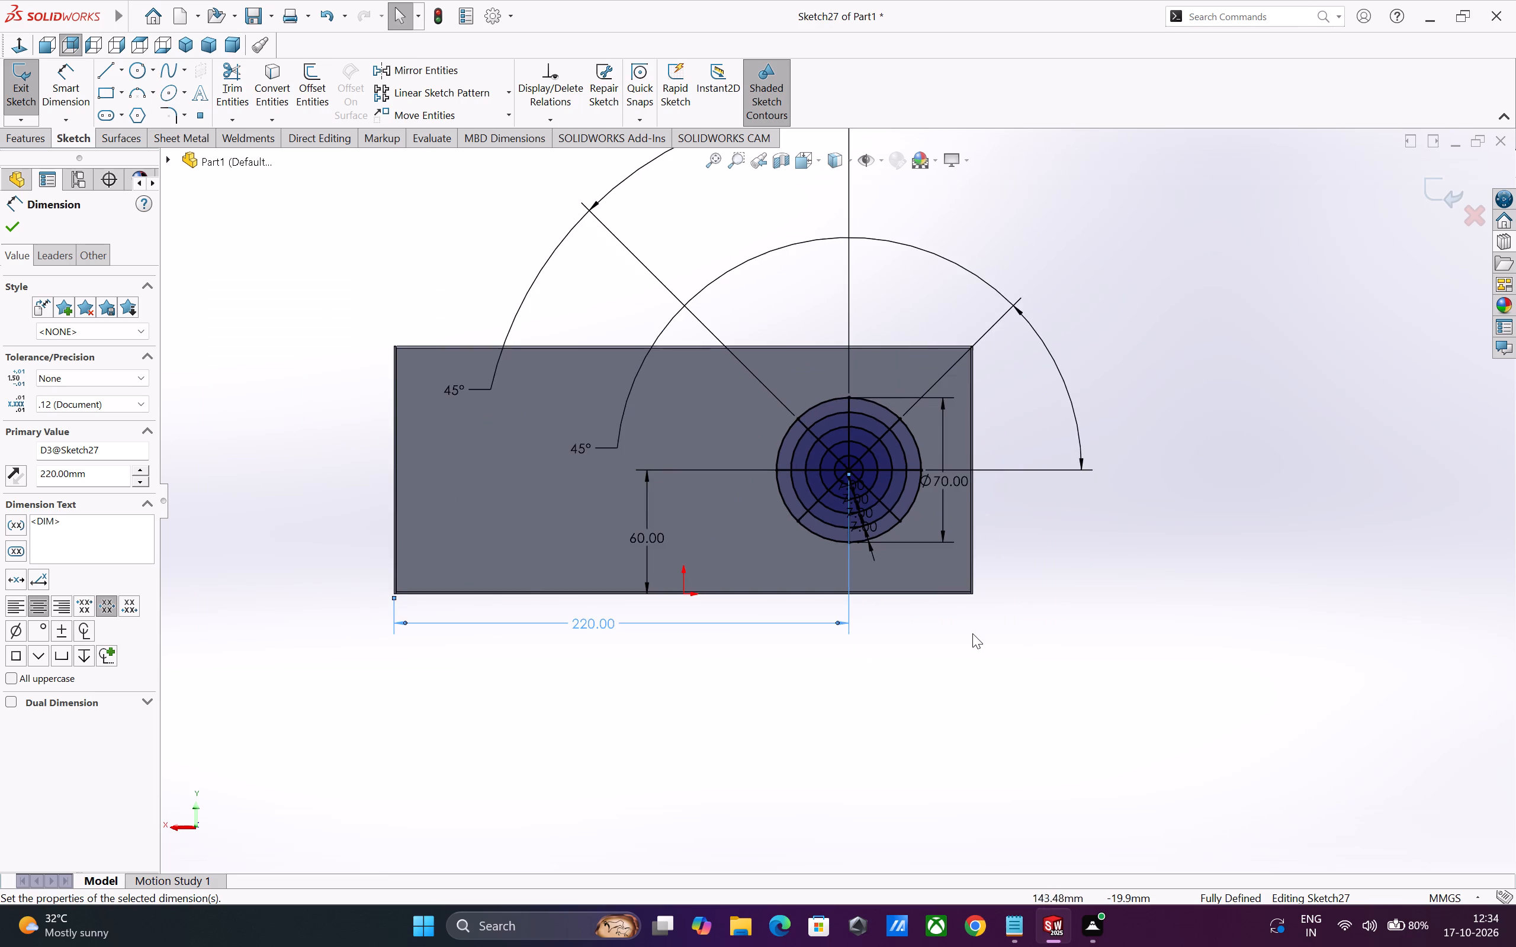
{"action": "scroll", "coordinate": [972, 633], "scroll_direction": "up", "scroll_amount": 2}
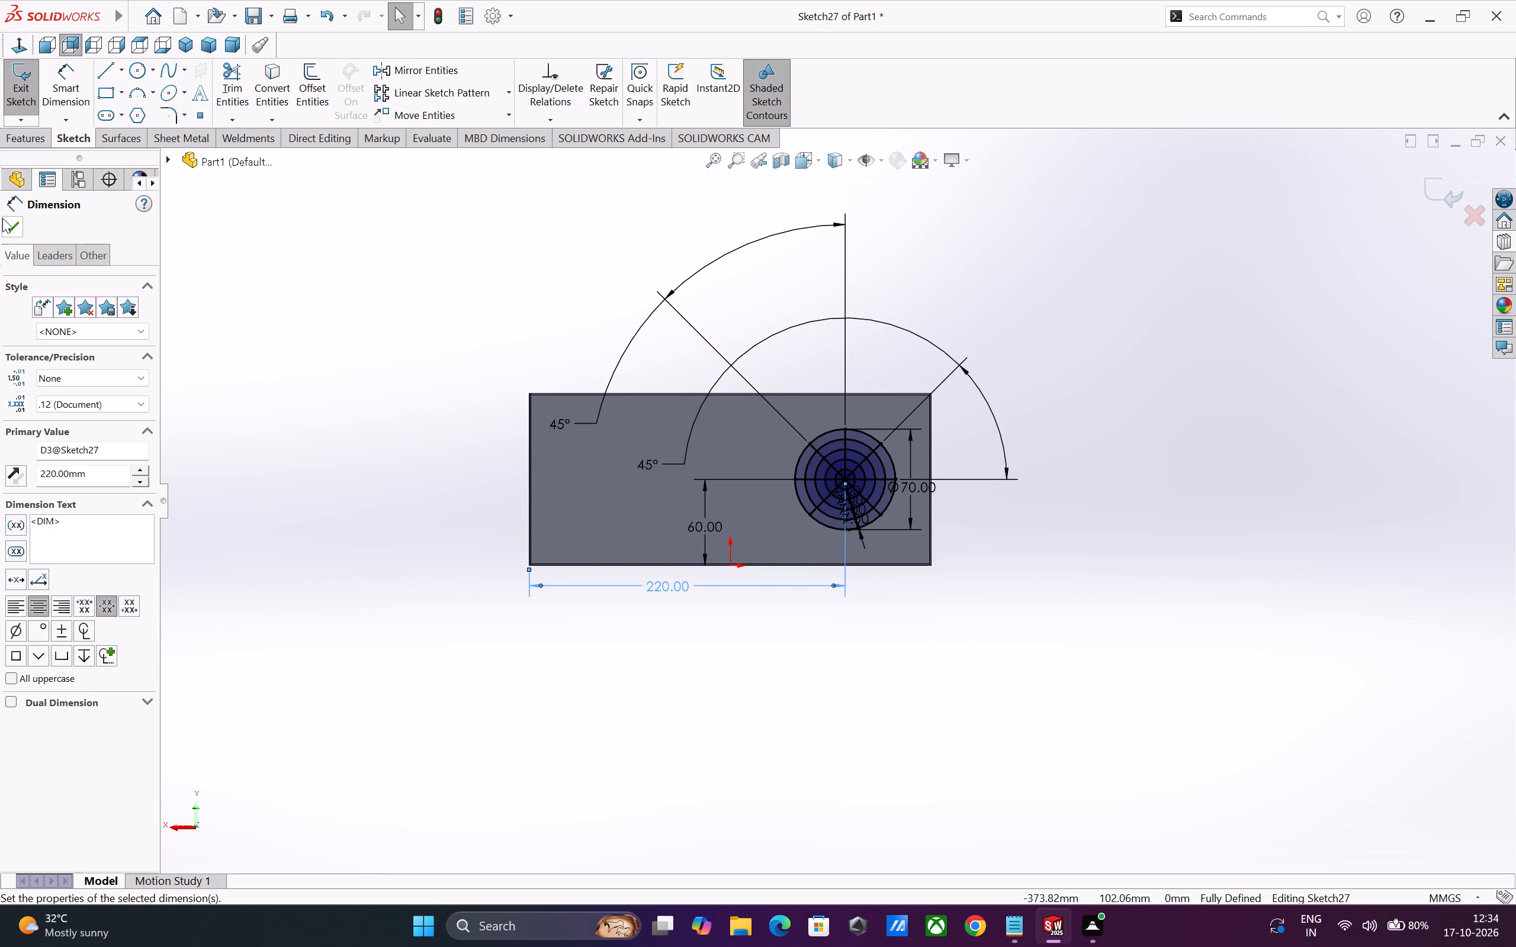
{"action": "left_click_drag", "start_coordinate": [11, 227], "coordinate": [17, 227]}
{"action": "left_click", "coordinate": [1449, 196]}
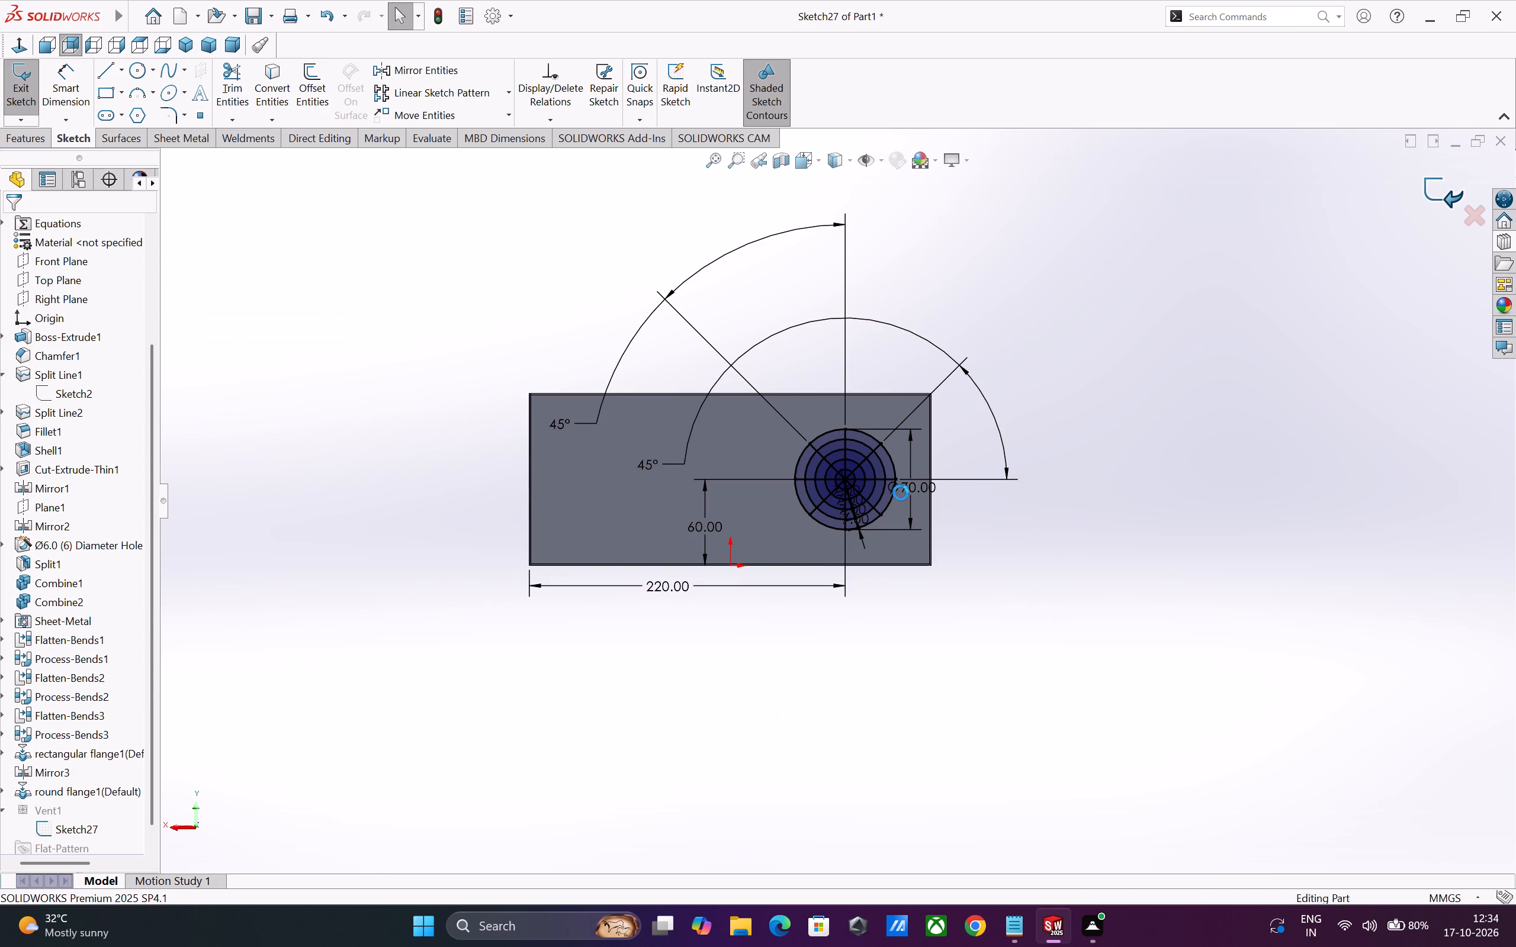
Examine the rebuilt housing from several sides to check the vent's position on the back face.
{"action": "scroll", "coordinate": [952, 508], "scroll_direction": "down", "scroll_amount": 1}
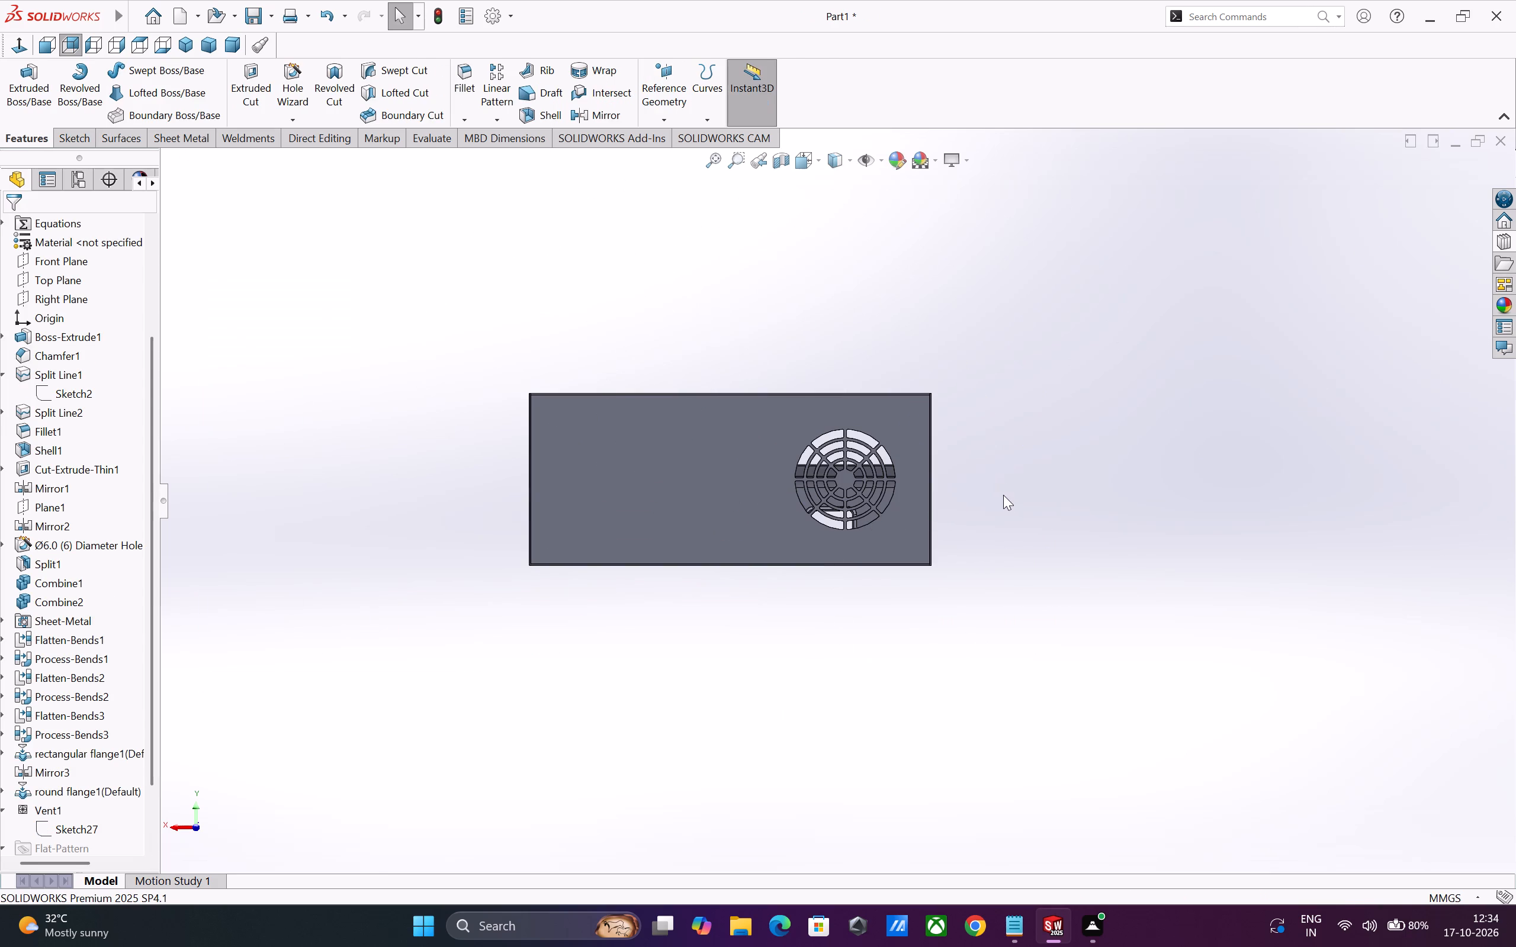
{"action": "middle_click_drag", "start_coordinate": [1002, 499], "coordinate": [987, 635]}
{"action": "scroll", "coordinate": [987, 635], "scroll_direction": "up", "scroll_amount": 4}
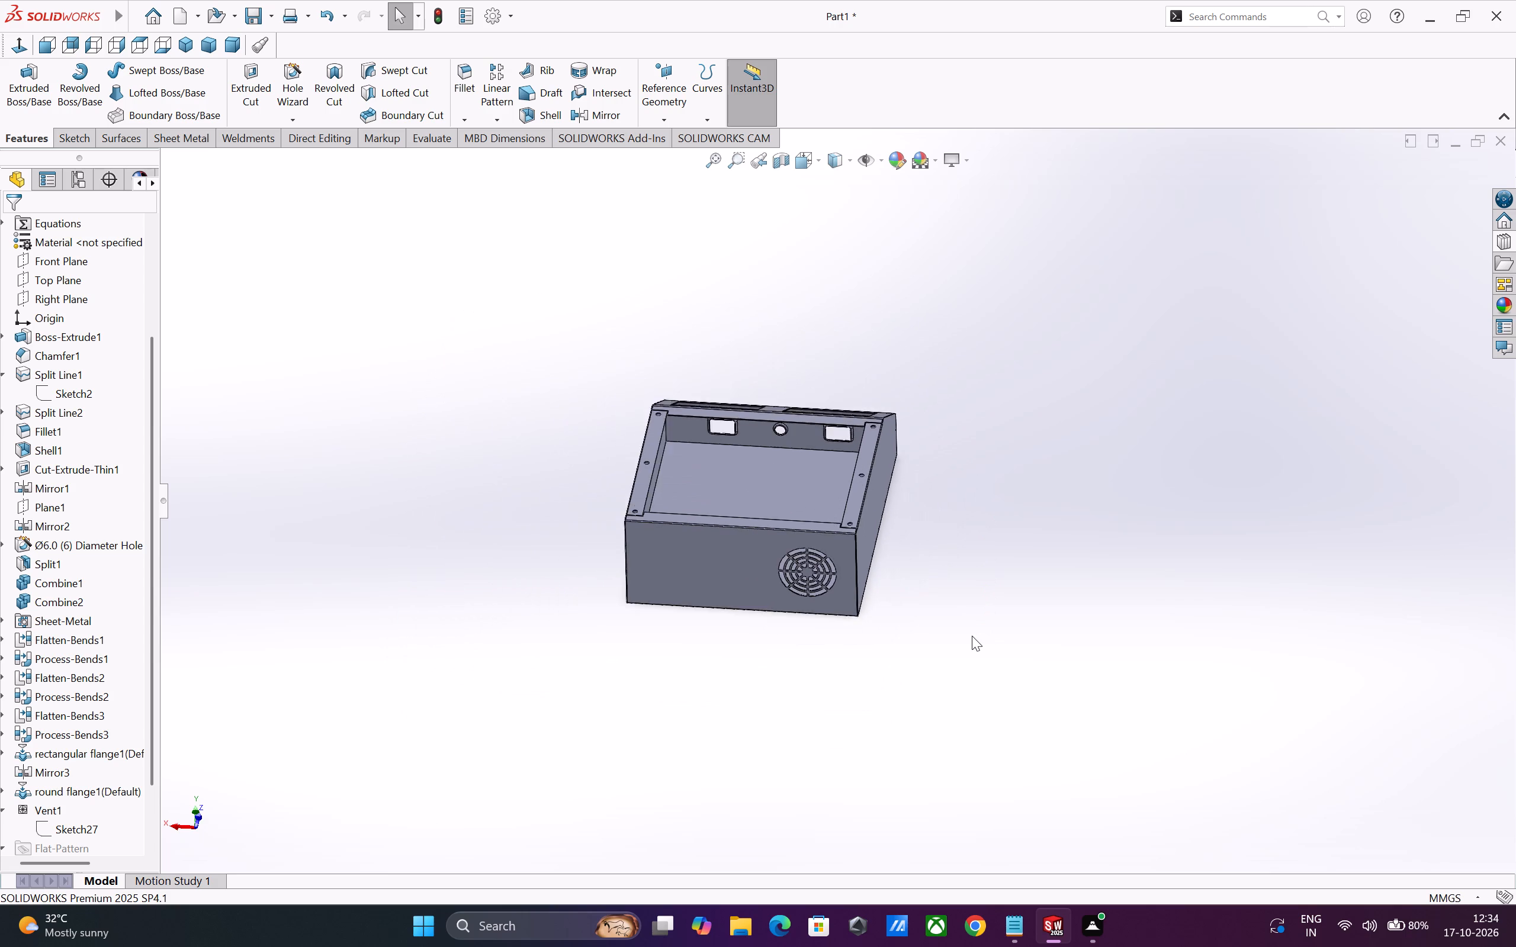
{"action": "middle_click_drag", "start_coordinate": [972, 636], "coordinate": [1119, 665]}
{"action": "scroll", "coordinate": [900, 465], "scroll_direction": "down", "scroll_amount": 1}
{"action": "middle_click_drag", "start_coordinate": [997, 560], "coordinate": [936, 564]}
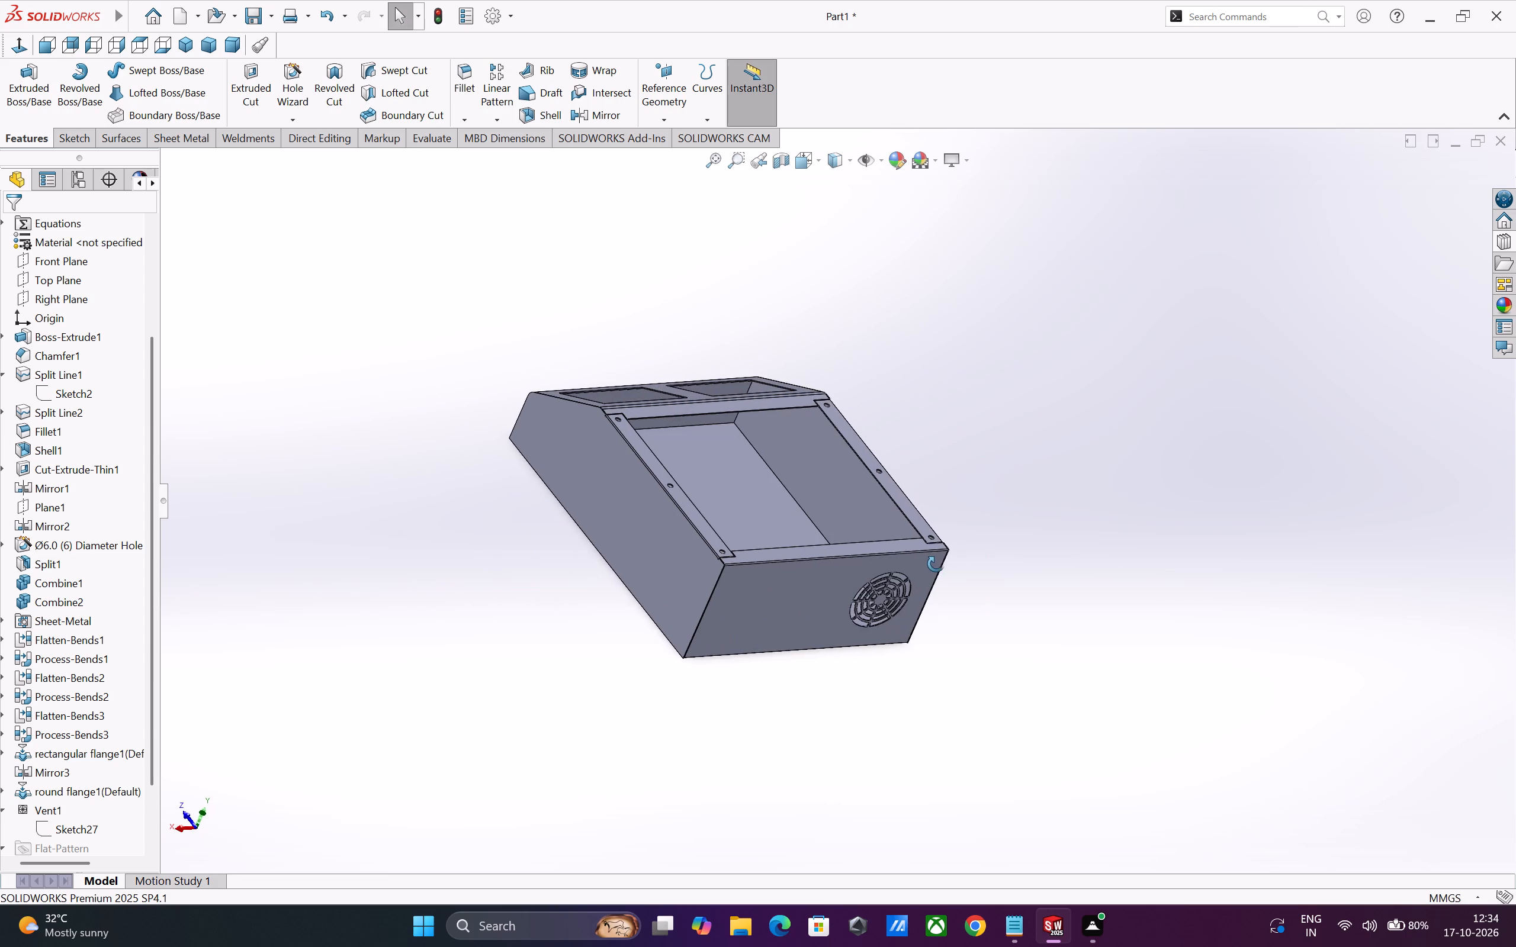
{"action": "middle_click_drag", "start_coordinate": [936, 564], "coordinate": [934, 564]}
{"action": "scroll", "coordinate": [1033, 647], "scroll_direction": "up", "scroll_amount": 1}
{"action": "middle_click_drag", "start_coordinate": [903, 654], "coordinate": [891, 650]}
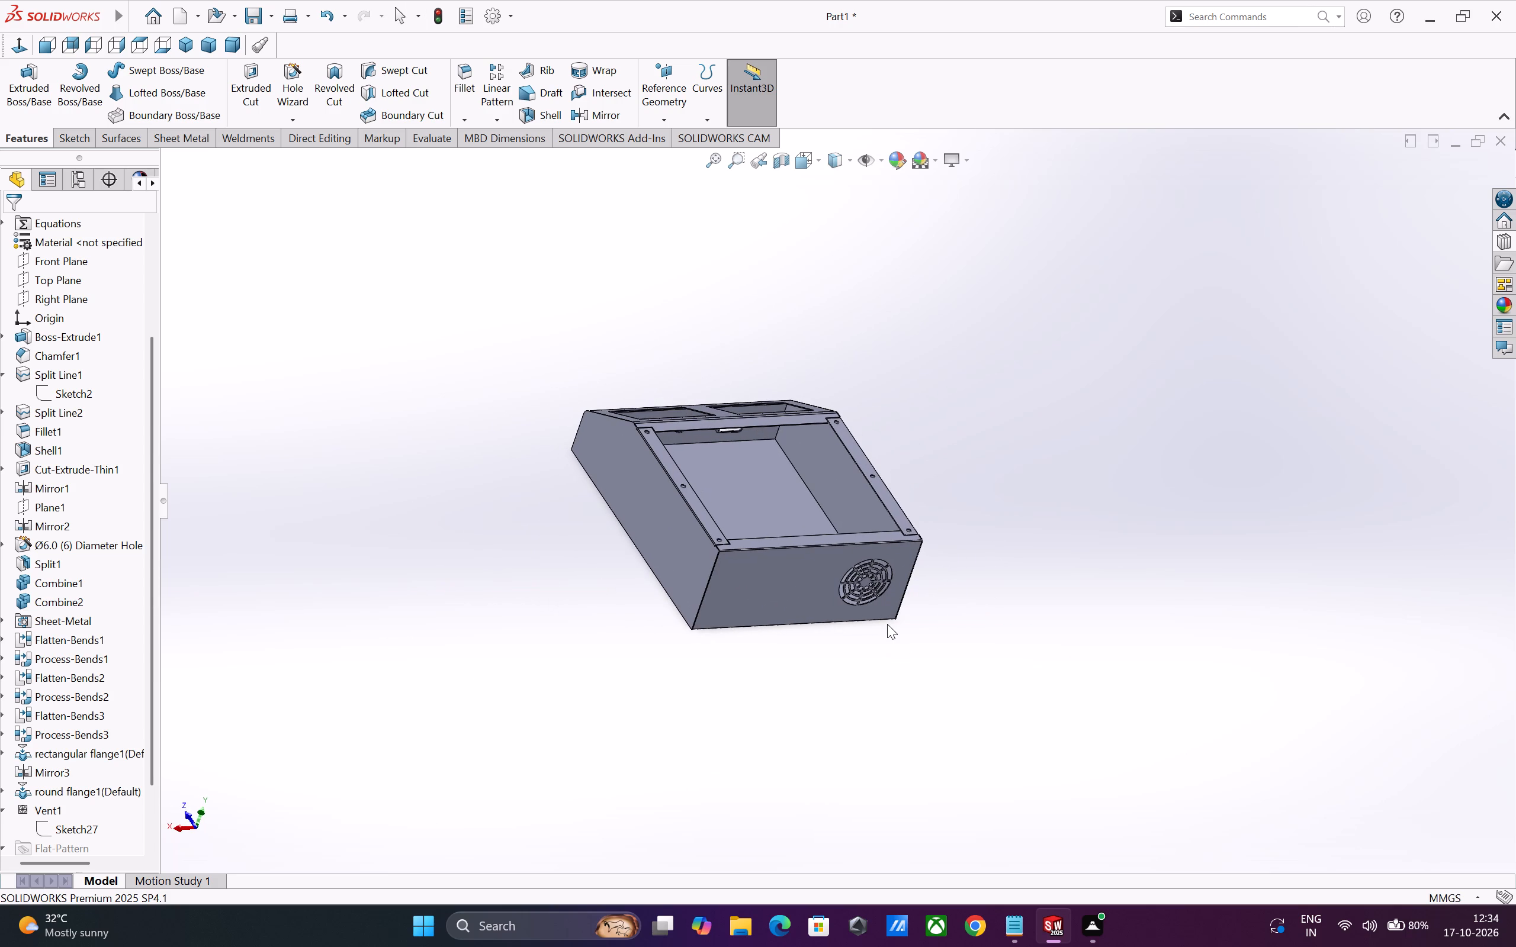
{"action": "middle_click_drag", "start_coordinate": [886, 624], "coordinate": [845, 594]}
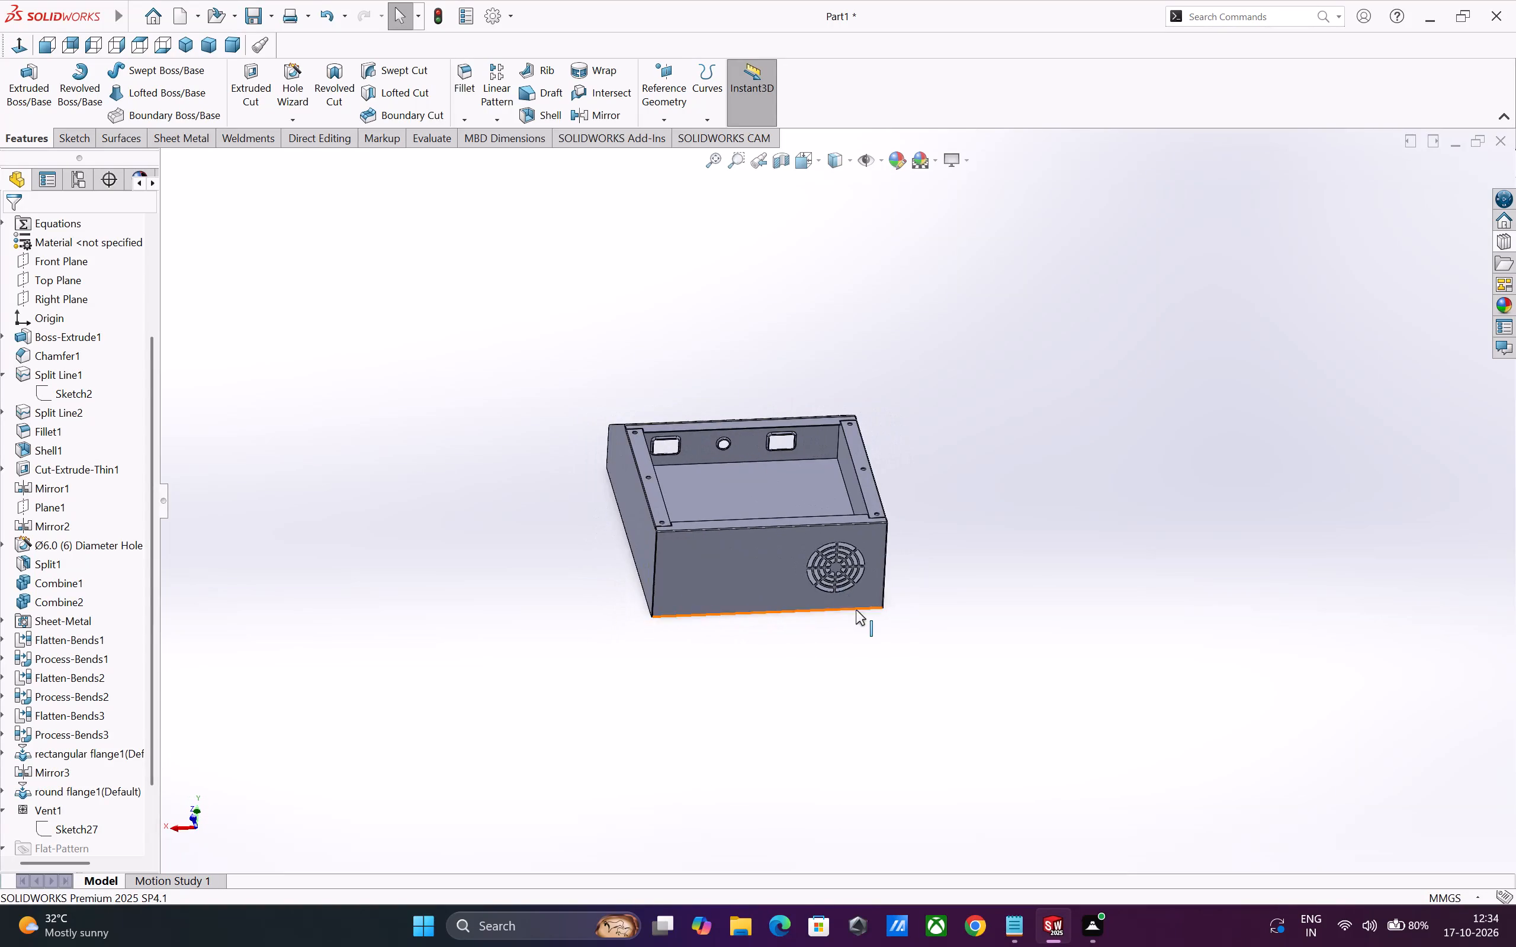
{"action": "scroll", "coordinate": [856, 610], "scroll_direction": "up", "scroll_amount": 2}
{"action": "scroll", "coordinate": [832, 516], "scroll_direction": "down", "scroll_amount": 3}
{"action": "scroll", "coordinate": [875, 538], "scroll_direction": "down", "scroll_amount": 2}
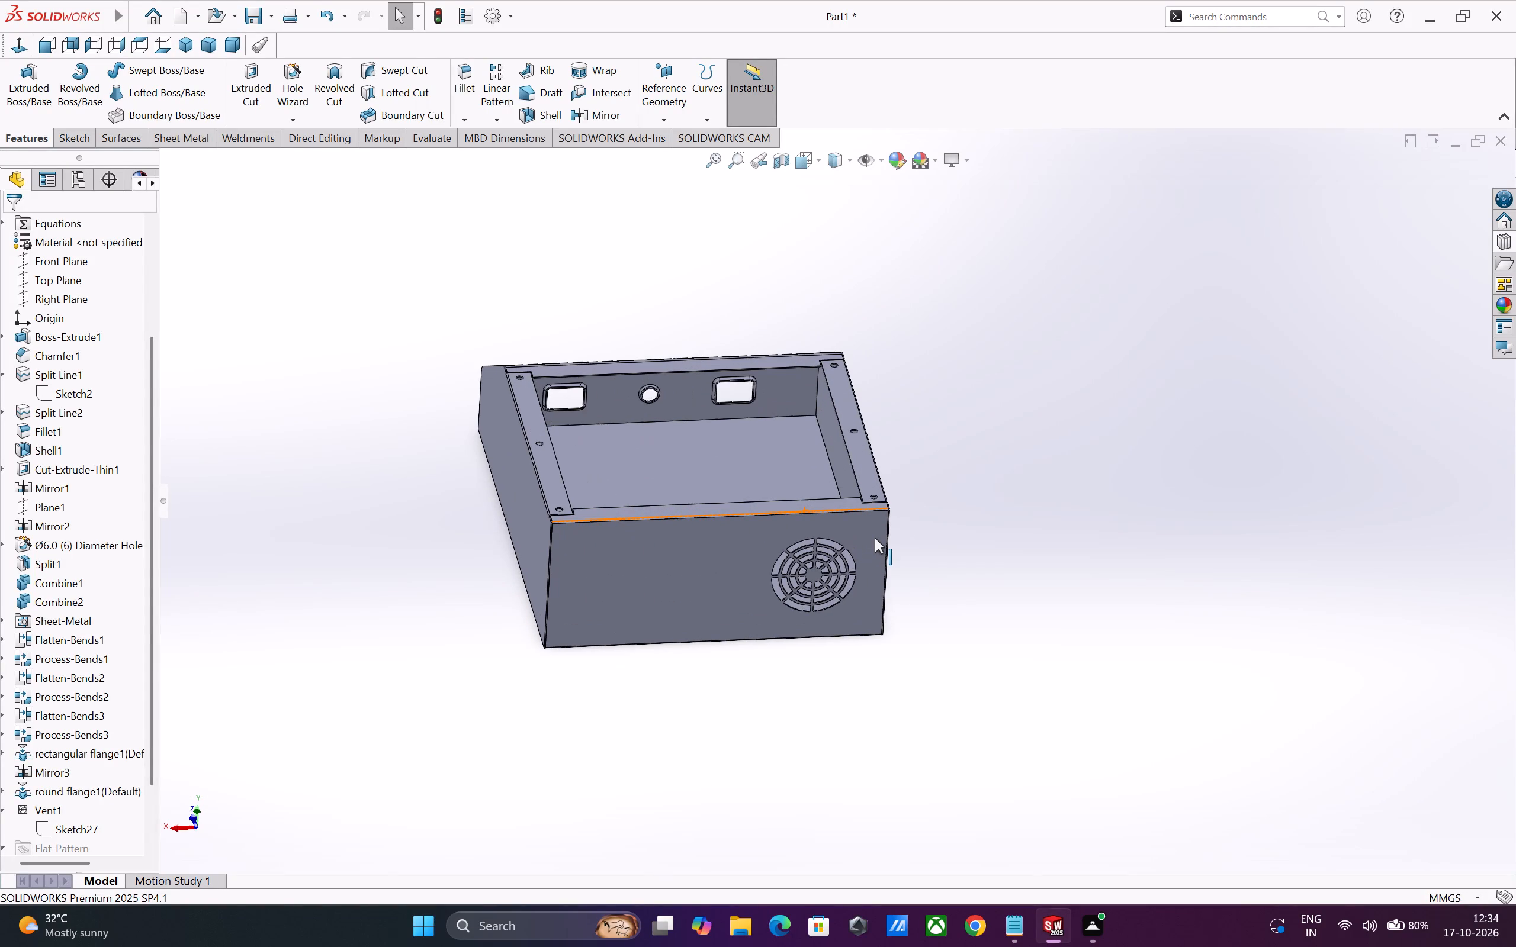
{"action": "scroll", "coordinate": [875, 538], "scroll_direction": "down", "scroll_amount": 1}
{"action": "middle_click_drag", "start_coordinate": [873, 568], "coordinate": [881, 523]}
Insert the d-cutout feature from the Design Library's Sheetmetal features folder onto the inner face of the back wall, beside the vent.
{"action": "left_click", "coordinate": [1506, 240]}
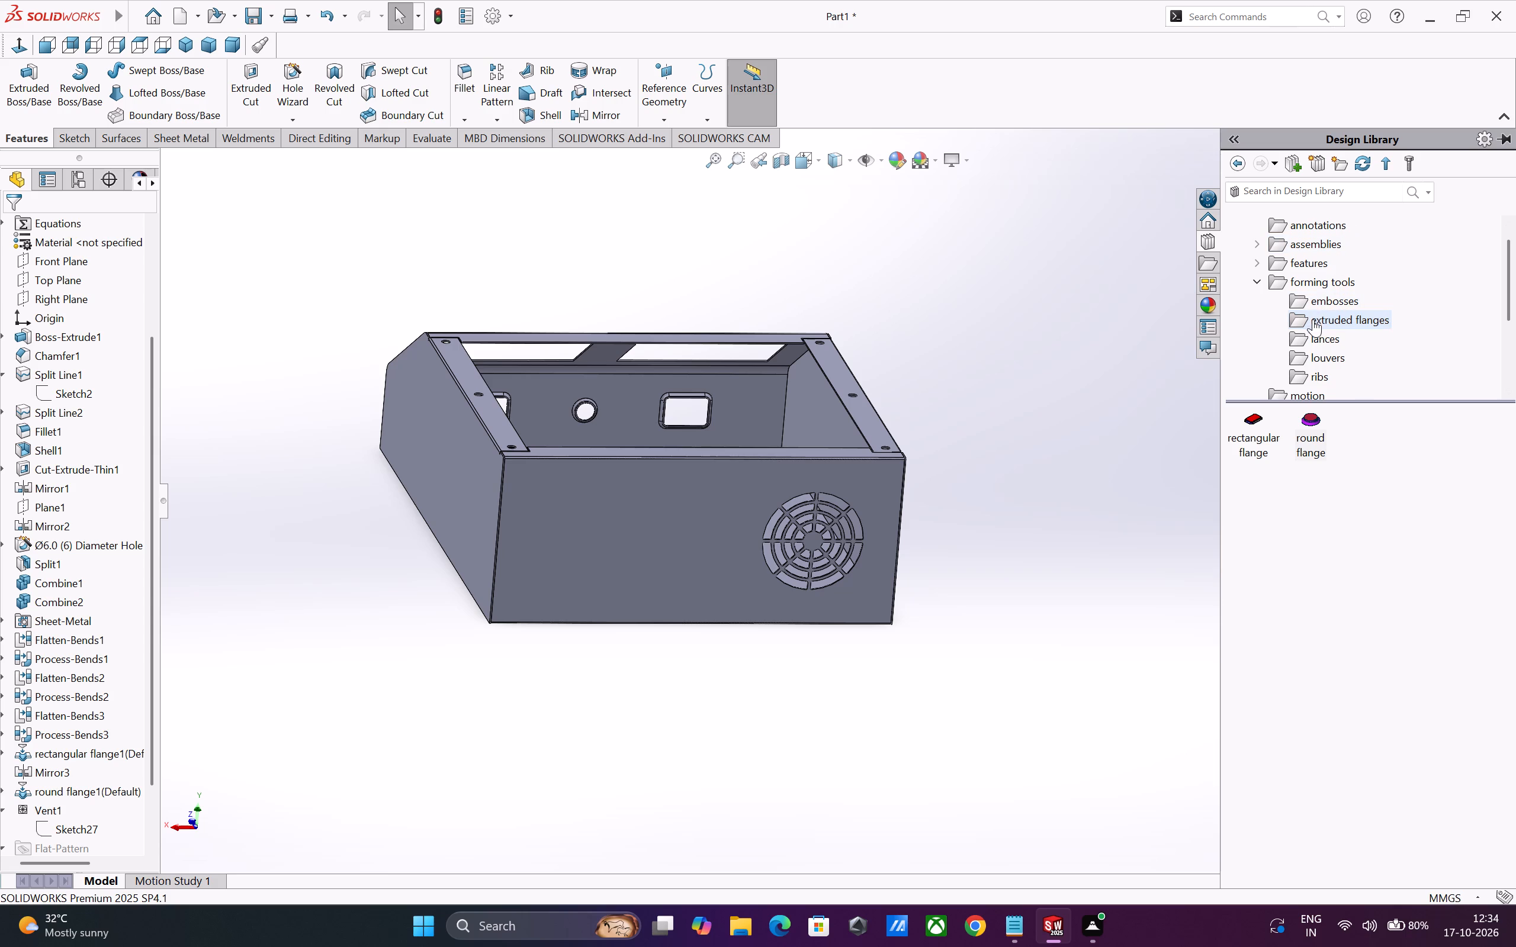
{"action": "left_click", "coordinate": [1291, 265]}
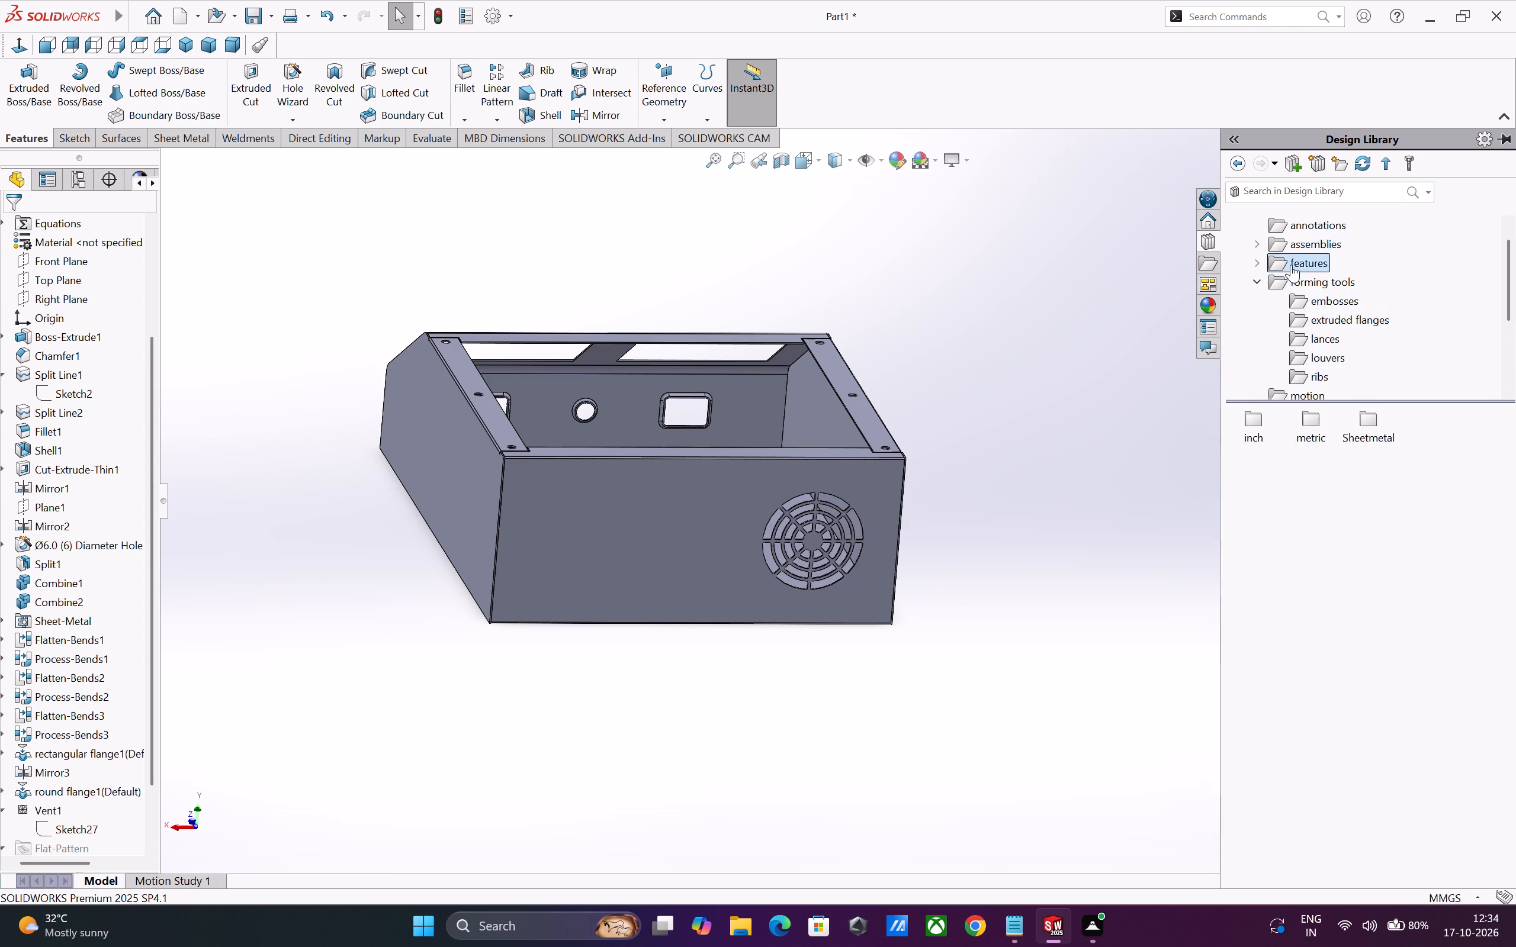
{"action": "left_click", "coordinate": [1260, 262]}
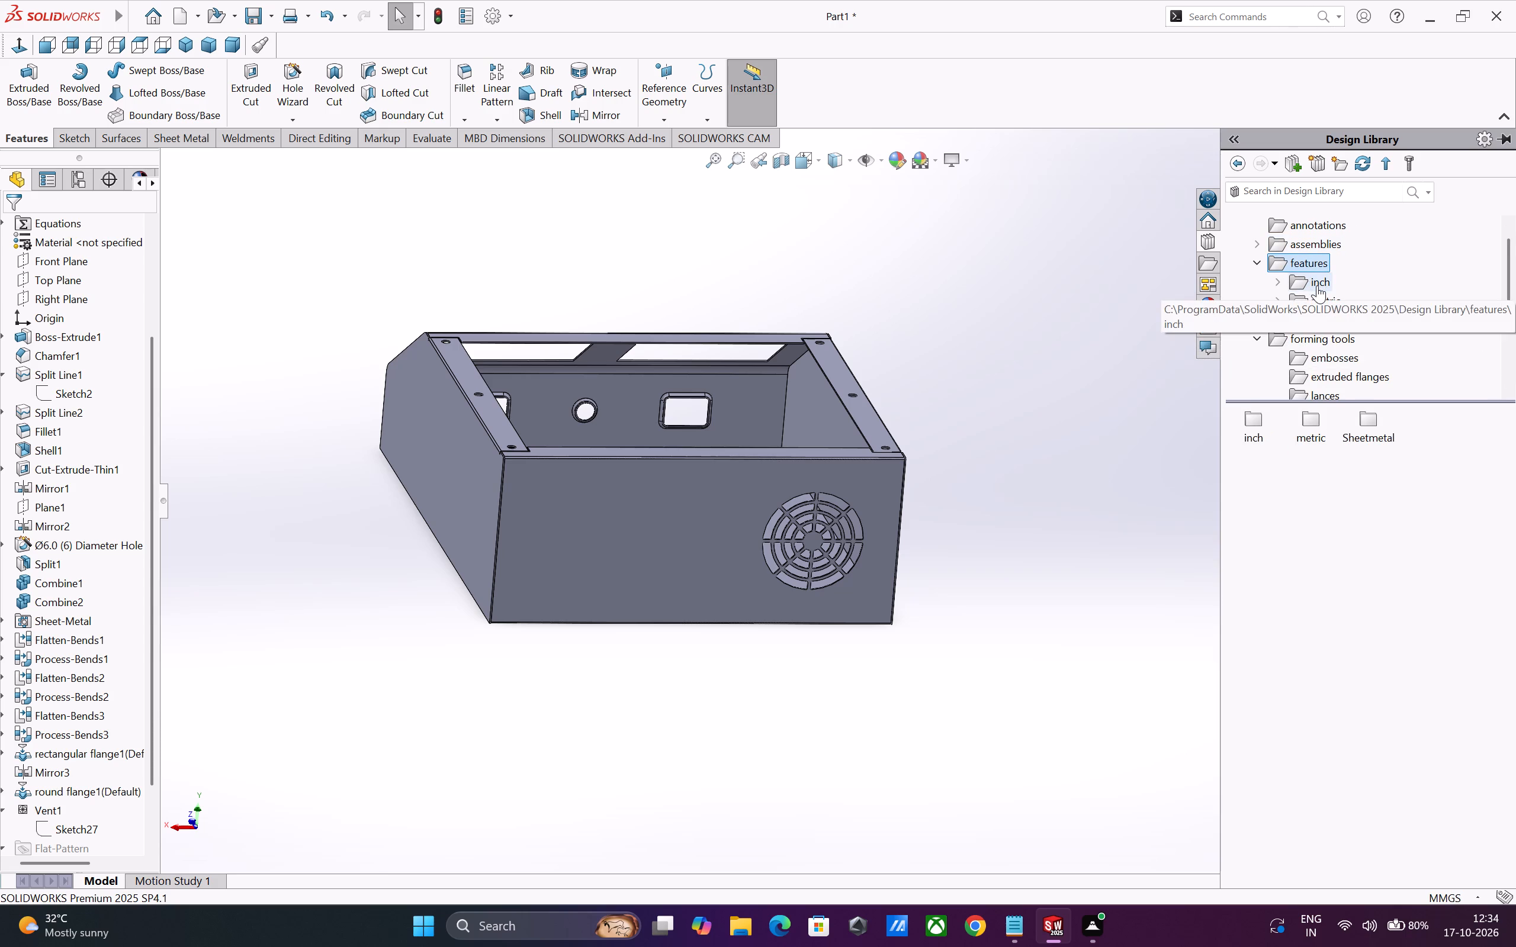
{"action": "left_click", "coordinate": [1326, 322]}
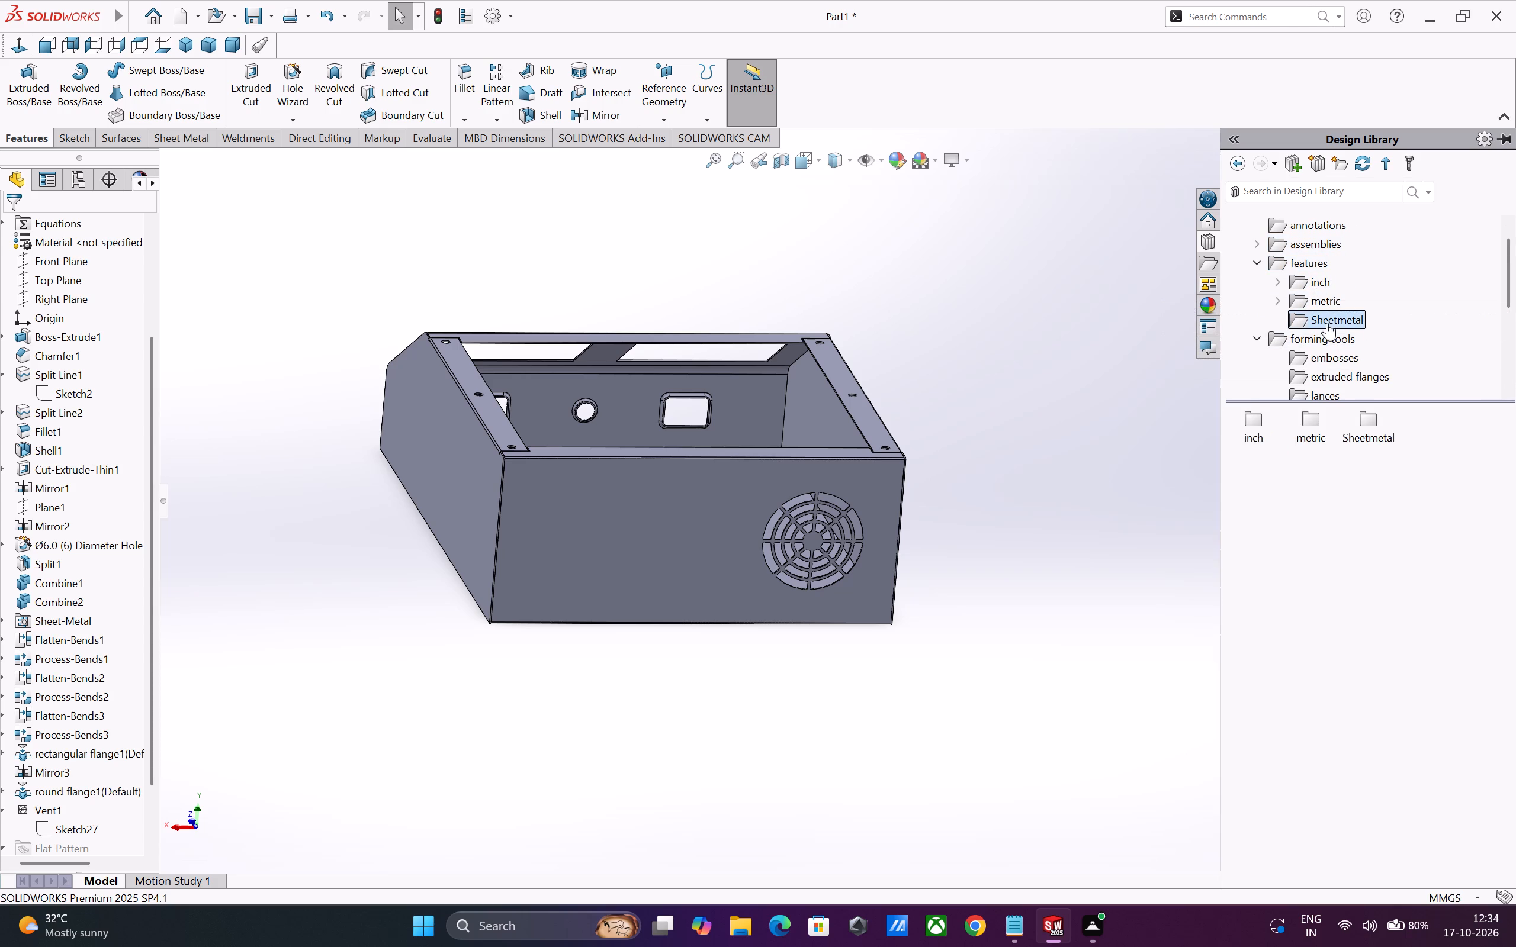
{"action": "double_click", "coordinate": [1300, 320]}
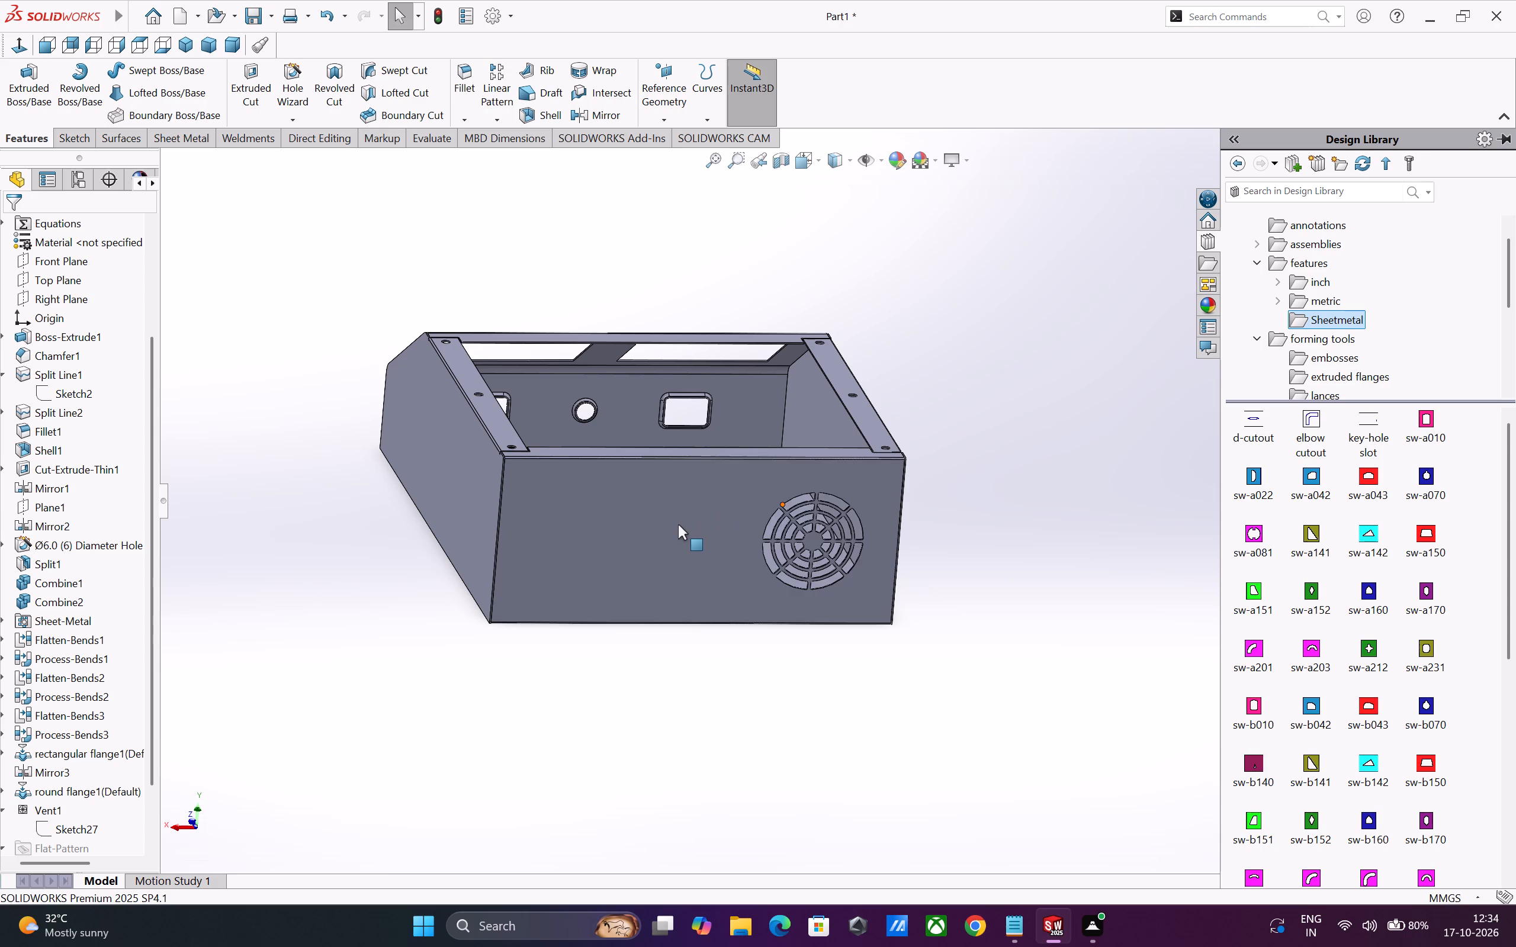
{"action": "middle_click_drag", "start_coordinate": [678, 524], "coordinate": [863, 840]}
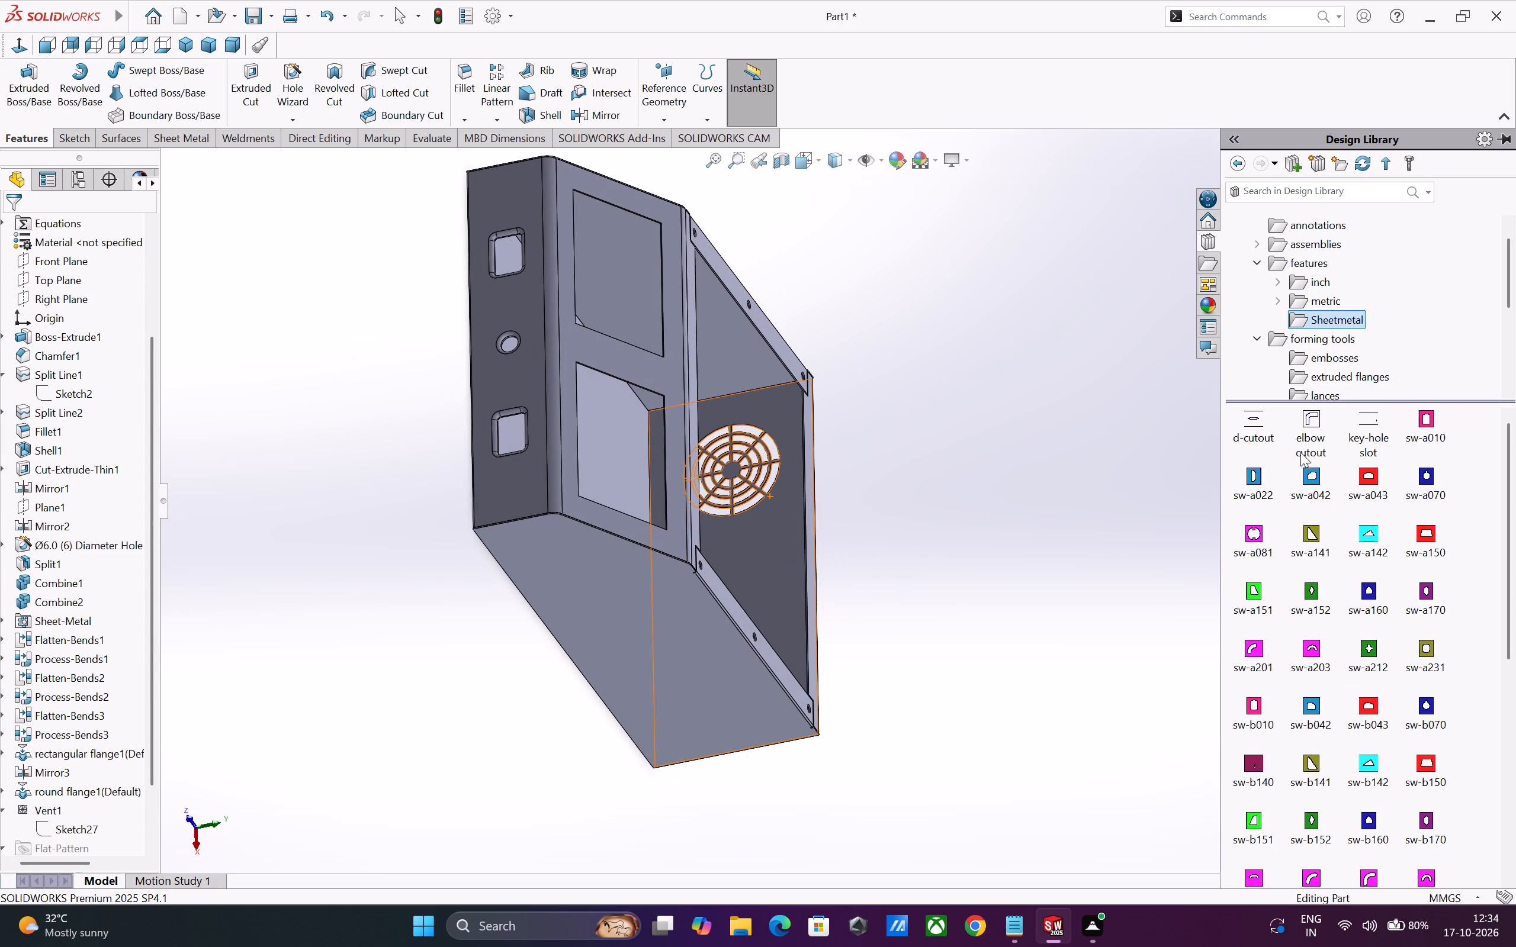
{"action": "left_click_drag", "start_coordinate": [1252, 420], "coordinate": [752, 561]}
Open the d-cutout's location sketch for editing and move the Library Feature Profile window clear of the model.
{"action": "middle_click_drag", "start_coordinate": [946, 635], "coordinate": [942, 637]}
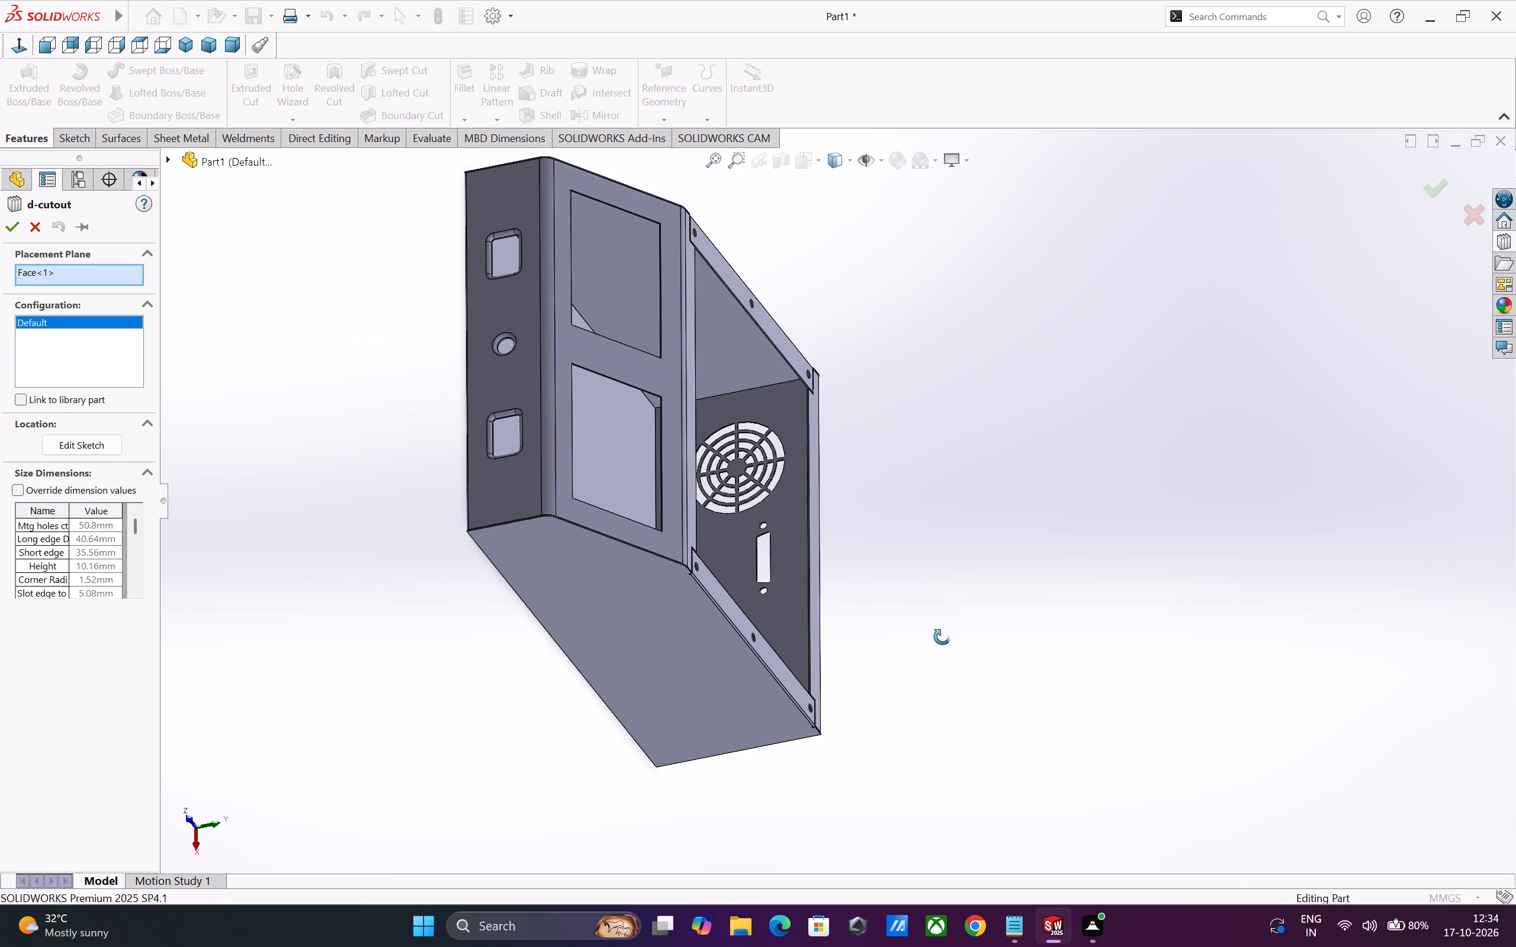
{"action": "middle_click_drag", "start_coordinate": [942, 637], "coordinate": [712, 475]}
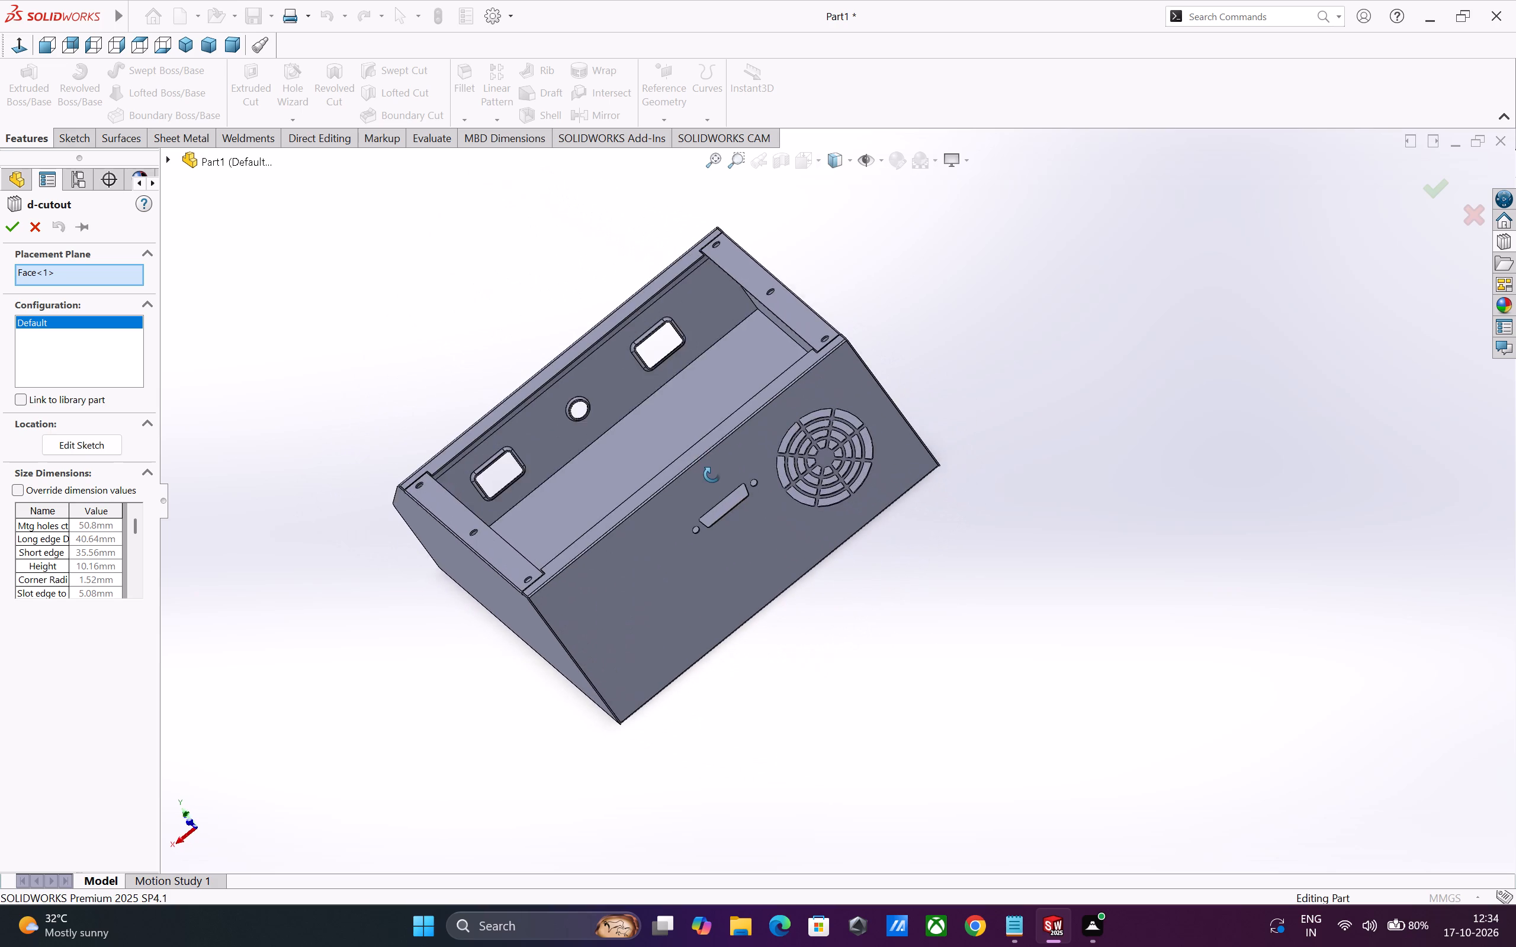
{"action": "middle_click_drag", "start_coordinate": [712, 475], "coordinate": [700, 468]}
{"action": "scroll", "coordinate": [702, 472], "scroll_direction": "down", "scroll_amount": 1}
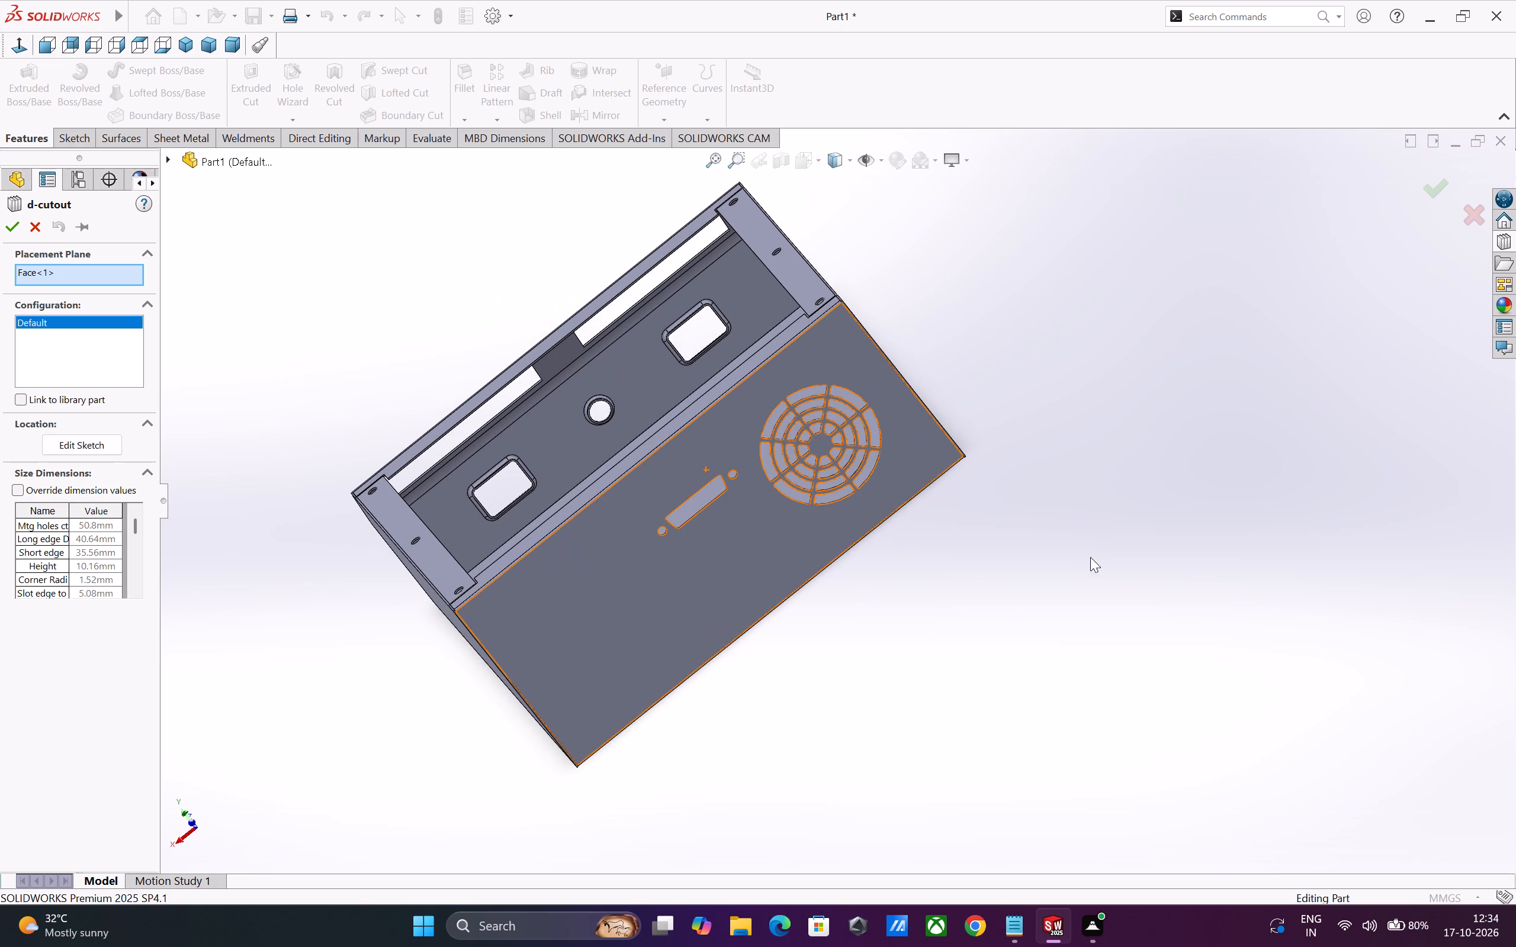
{"action": "left_click", "coordinate": [70, 449]}
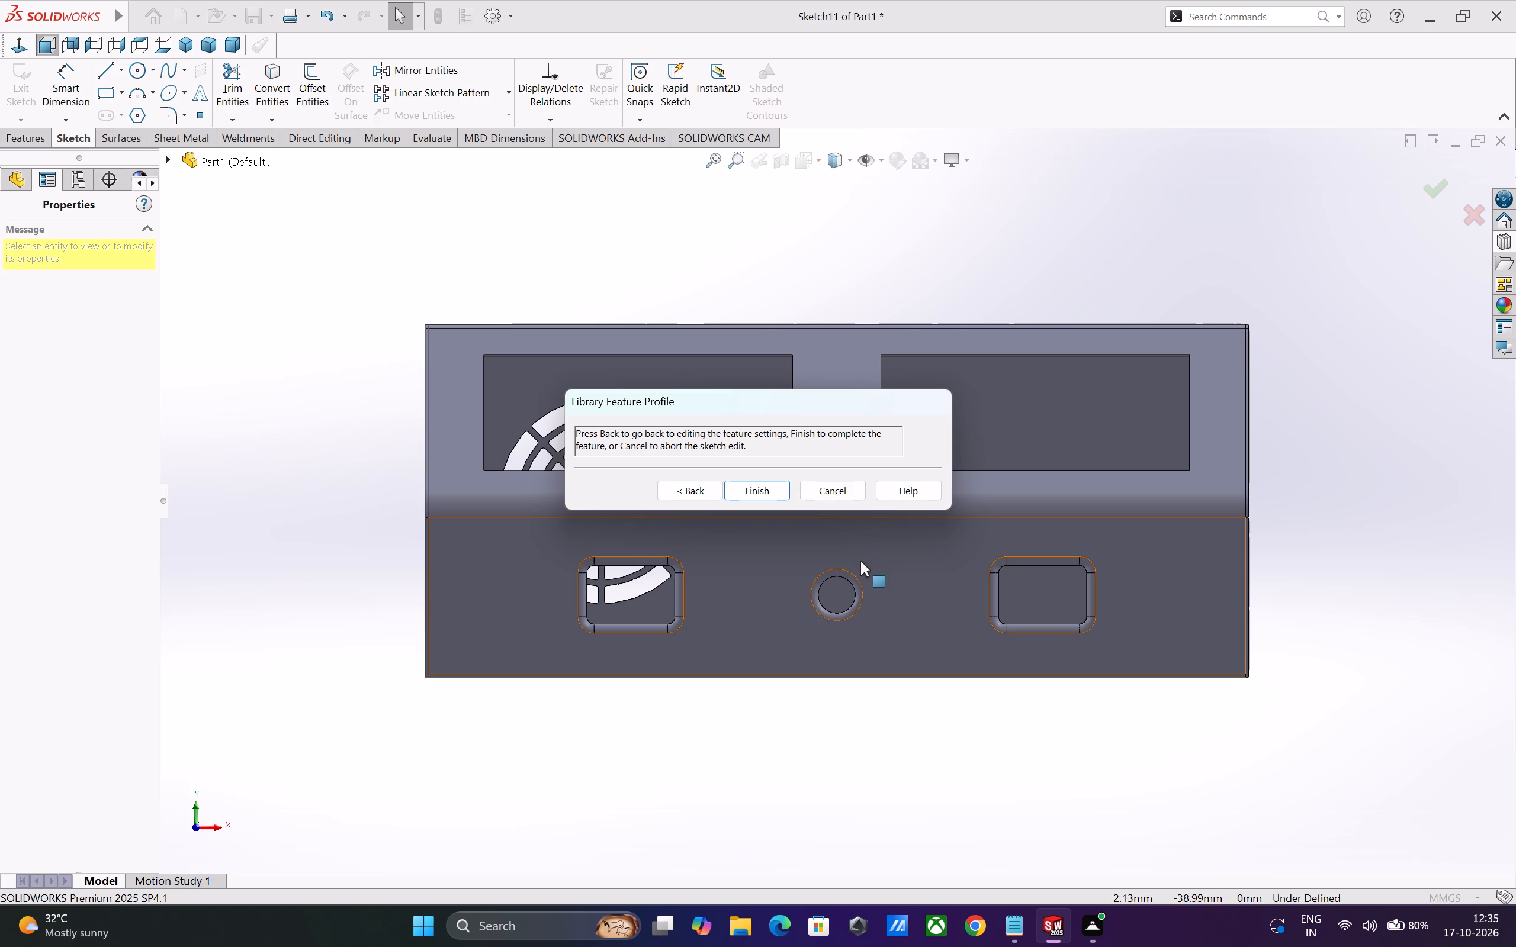
{"action": "left_click_drag", "start_coordinate": [746, 407], "coordinate": [537, 121]}
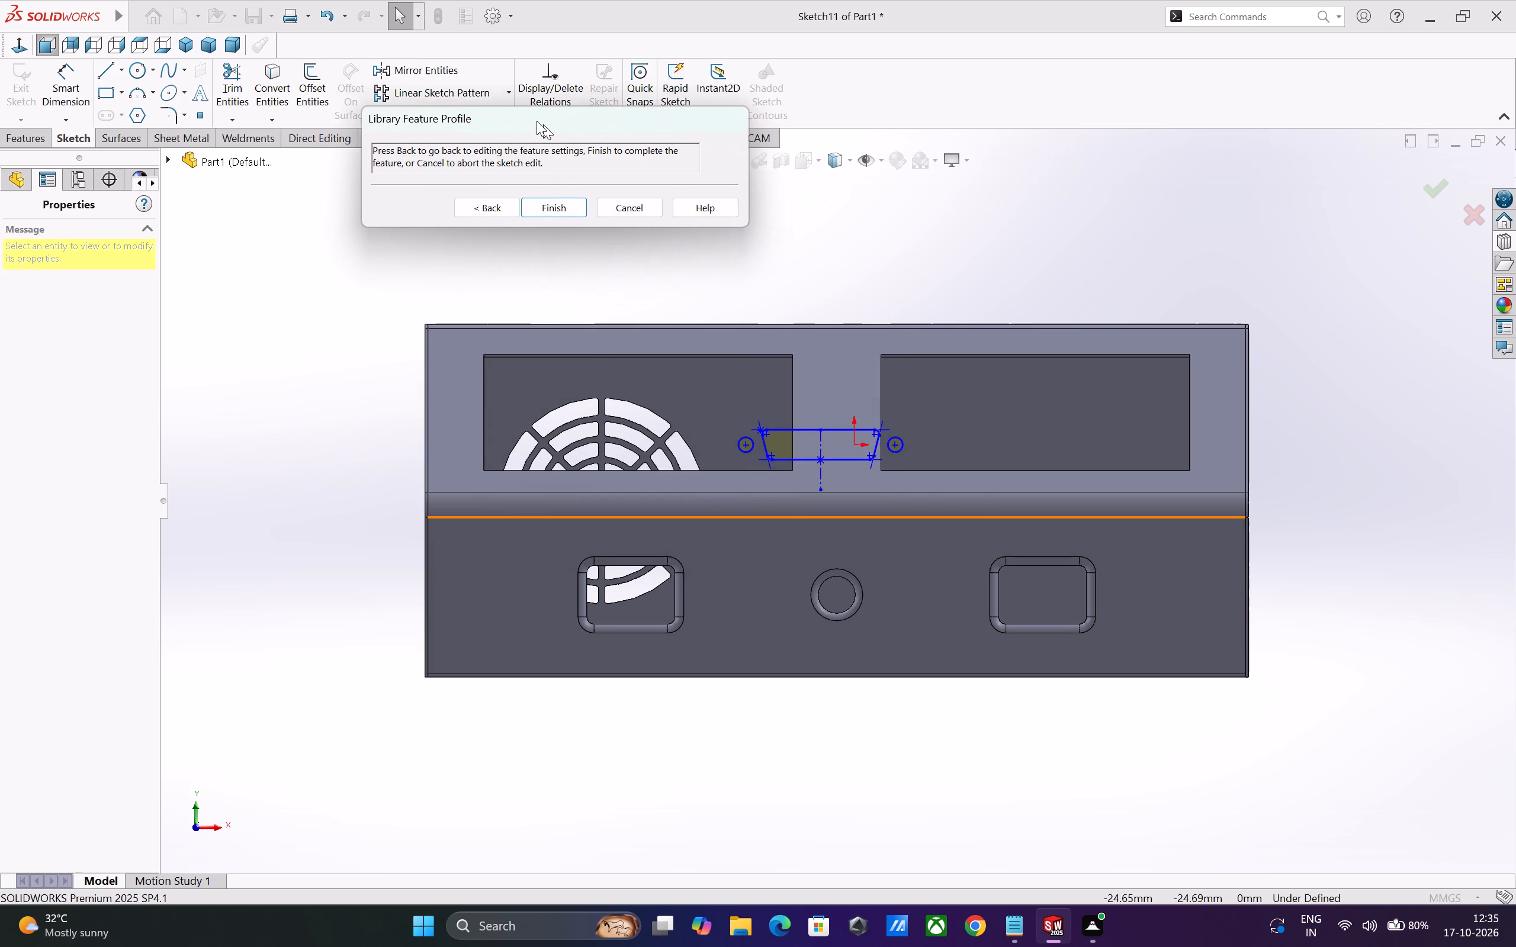
{"action": "left_click_drag", "start_coordinate": [537, 121], "coordinate": [526, 114]}
{"action": "scroll", "coordinate": [885, 604], "scroll_direction": "down", "scroll_amount": 2}
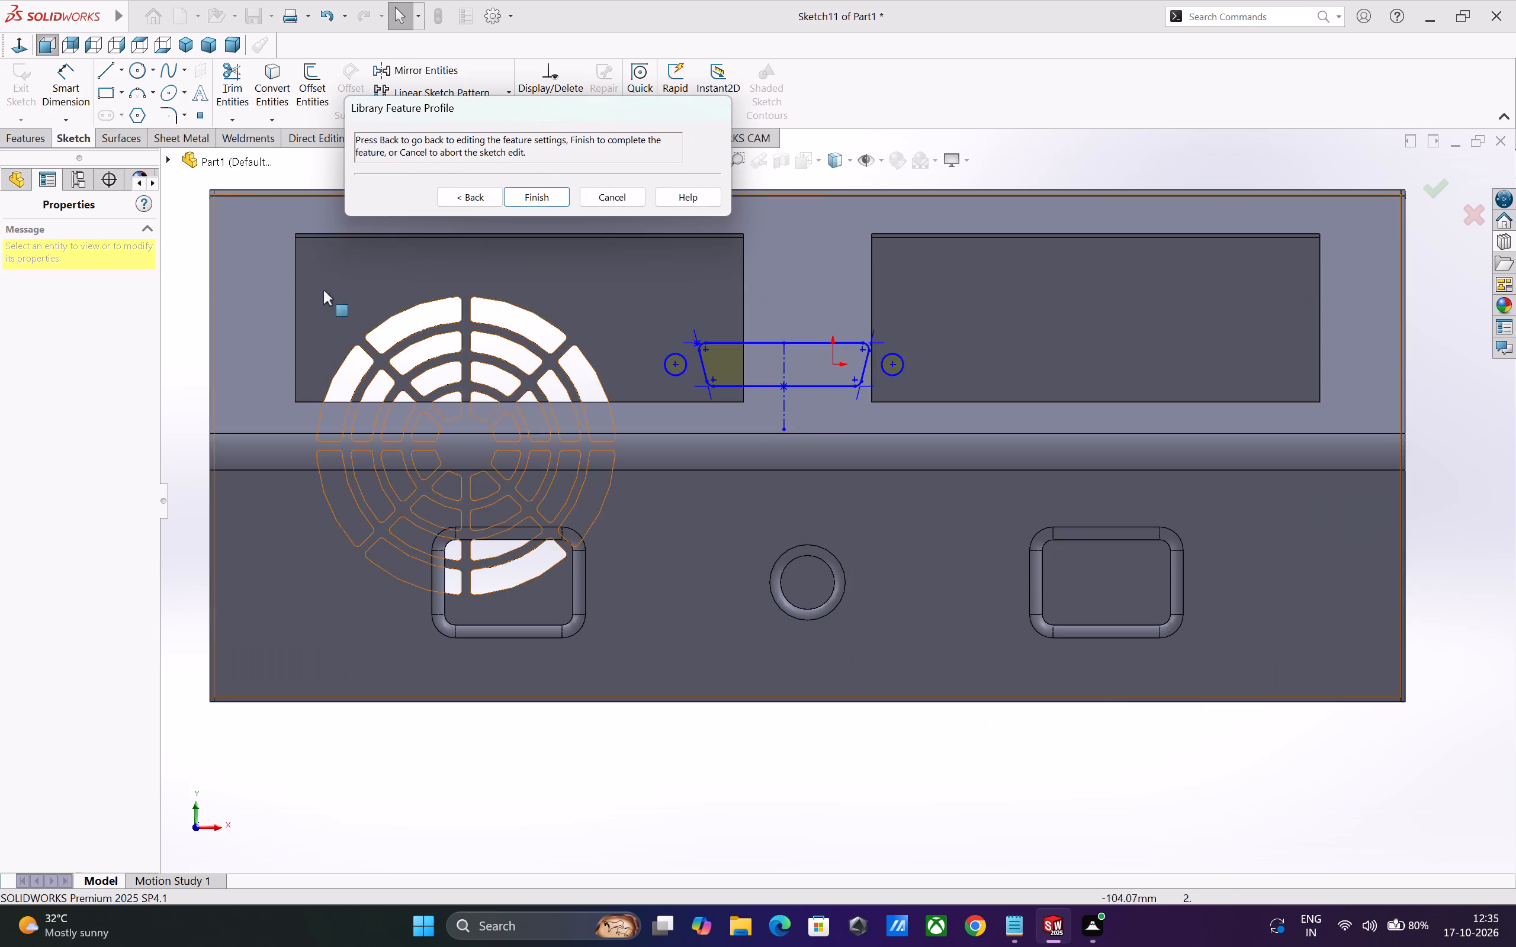
Trim the centerline below the D-shaped profile with Power trim, without keeping trimmed entities as construction geometry.
{"action": "left_click", "coordinate": [71, 87]}
{"action": "scroll", "coordinate": [789, 400], "scroll_direction": "up", "scroll_amount": 1}
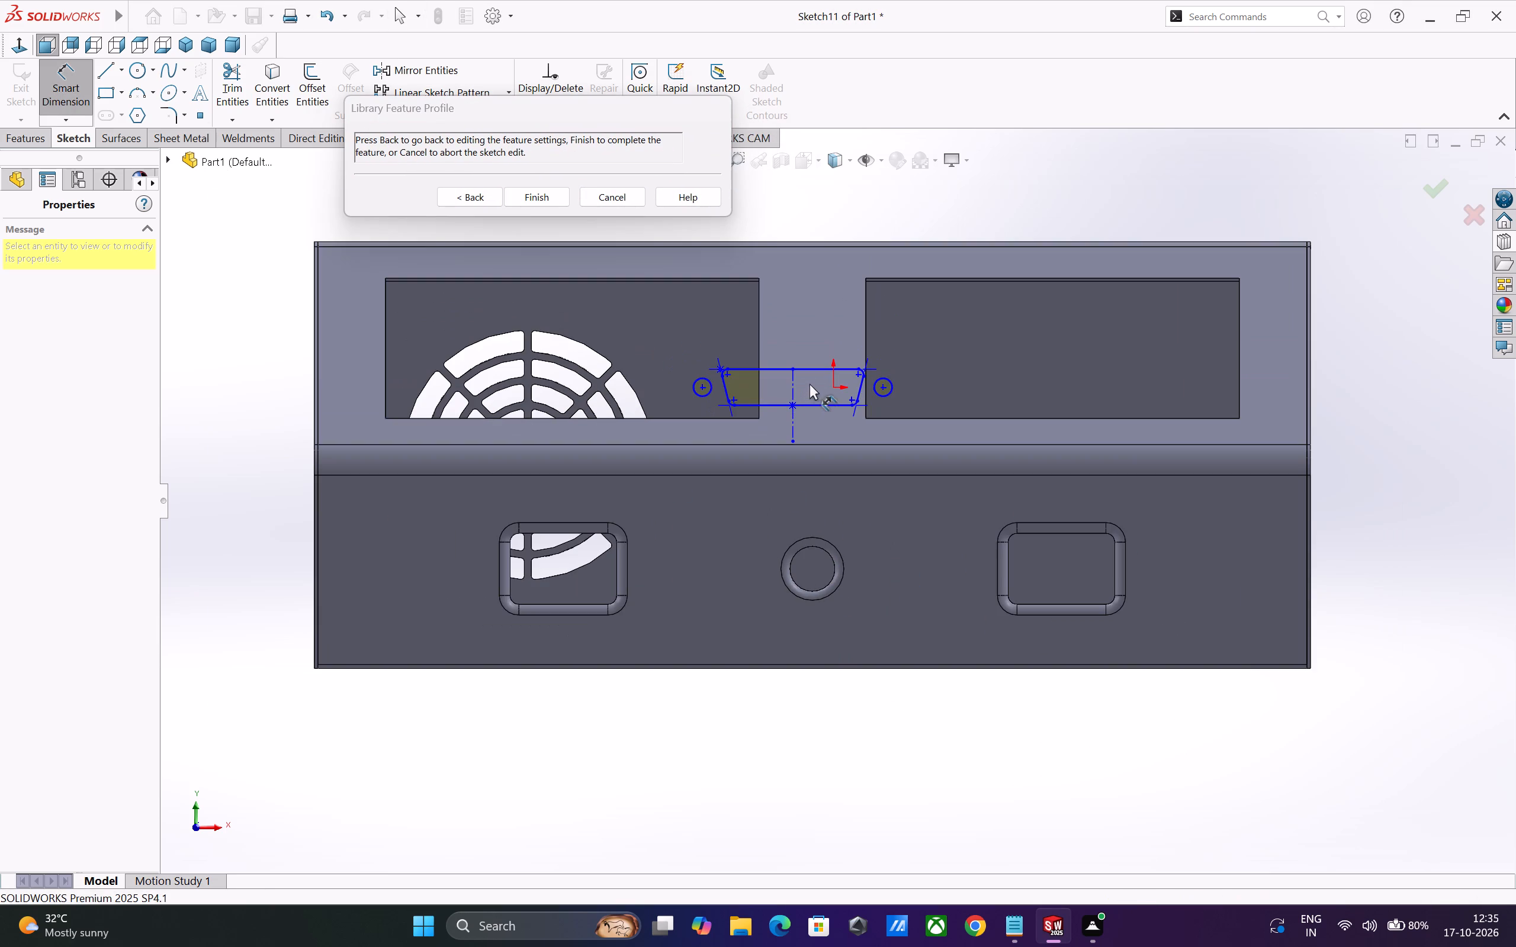
{"action": "scroll", "coordinate": [810, 423], "scroll_direction": "up", "scroll_amount": 3}
{"action": "scroll", "coordinate": [808, 400], "scroll_direction": "down", "scroll_amount": 4}
{"action": "middle_click_drag", "start_coordinate": [823, 408], "coordinate": [816, 437]}
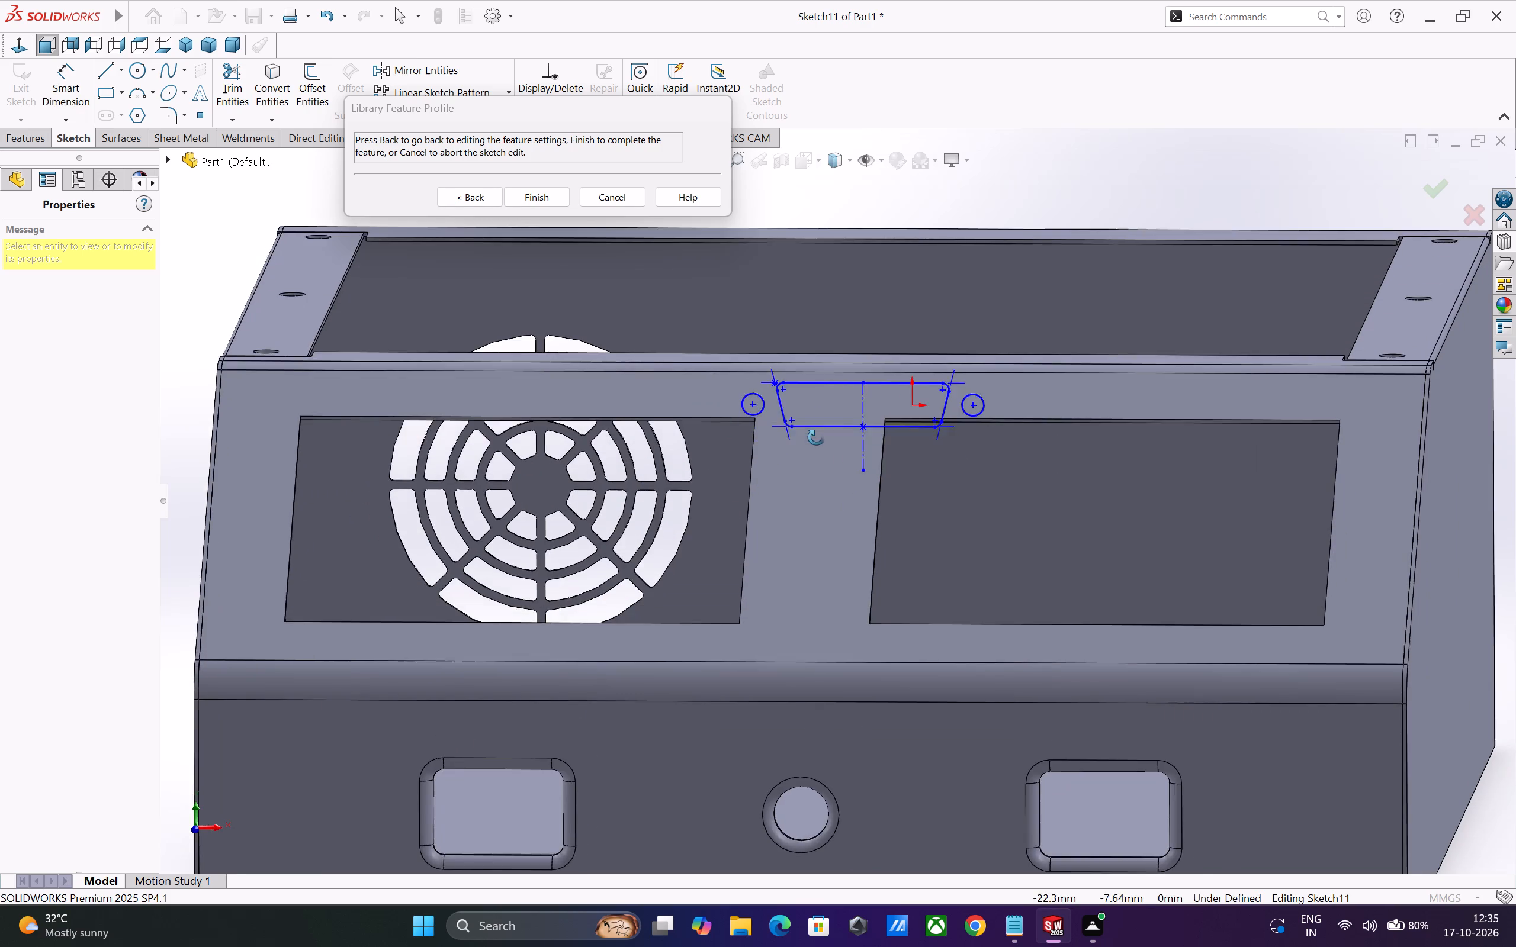
{"action": "middle_click_drag", "start_coordinate": [816, 437], "coordinate": [821, 460]}
{"action": "scroll", "coordinate": [831, 358], "scroll_direction": "down", "scroll_amount": 1}
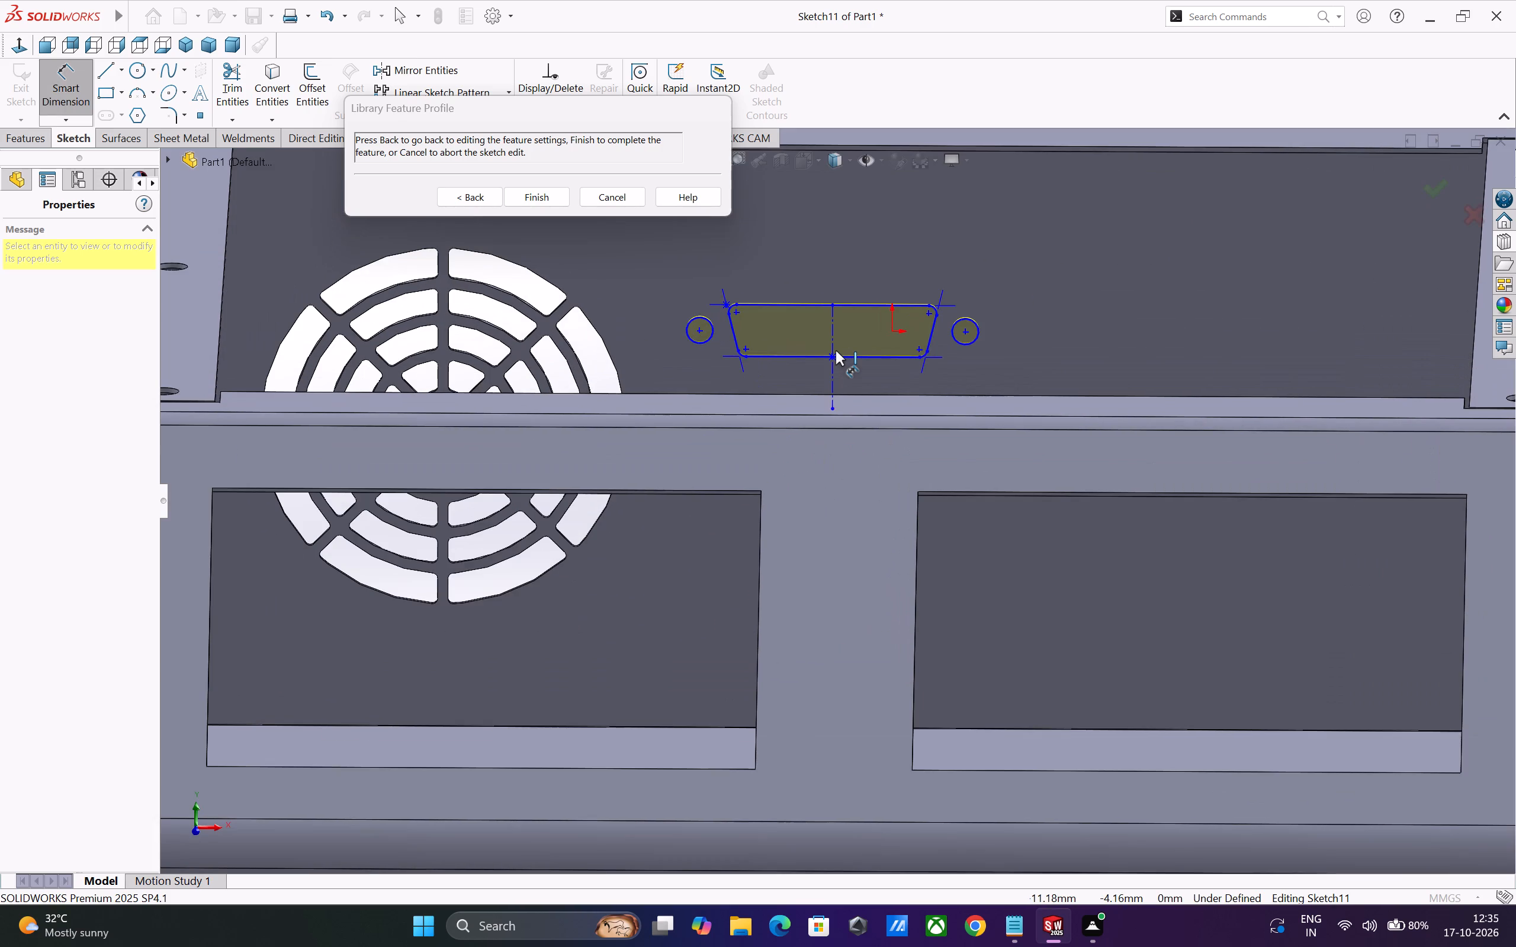
{"action": "scroll", "coordinate": [836, 350], "scroll_direction": "down", "scroll_amount": 2}
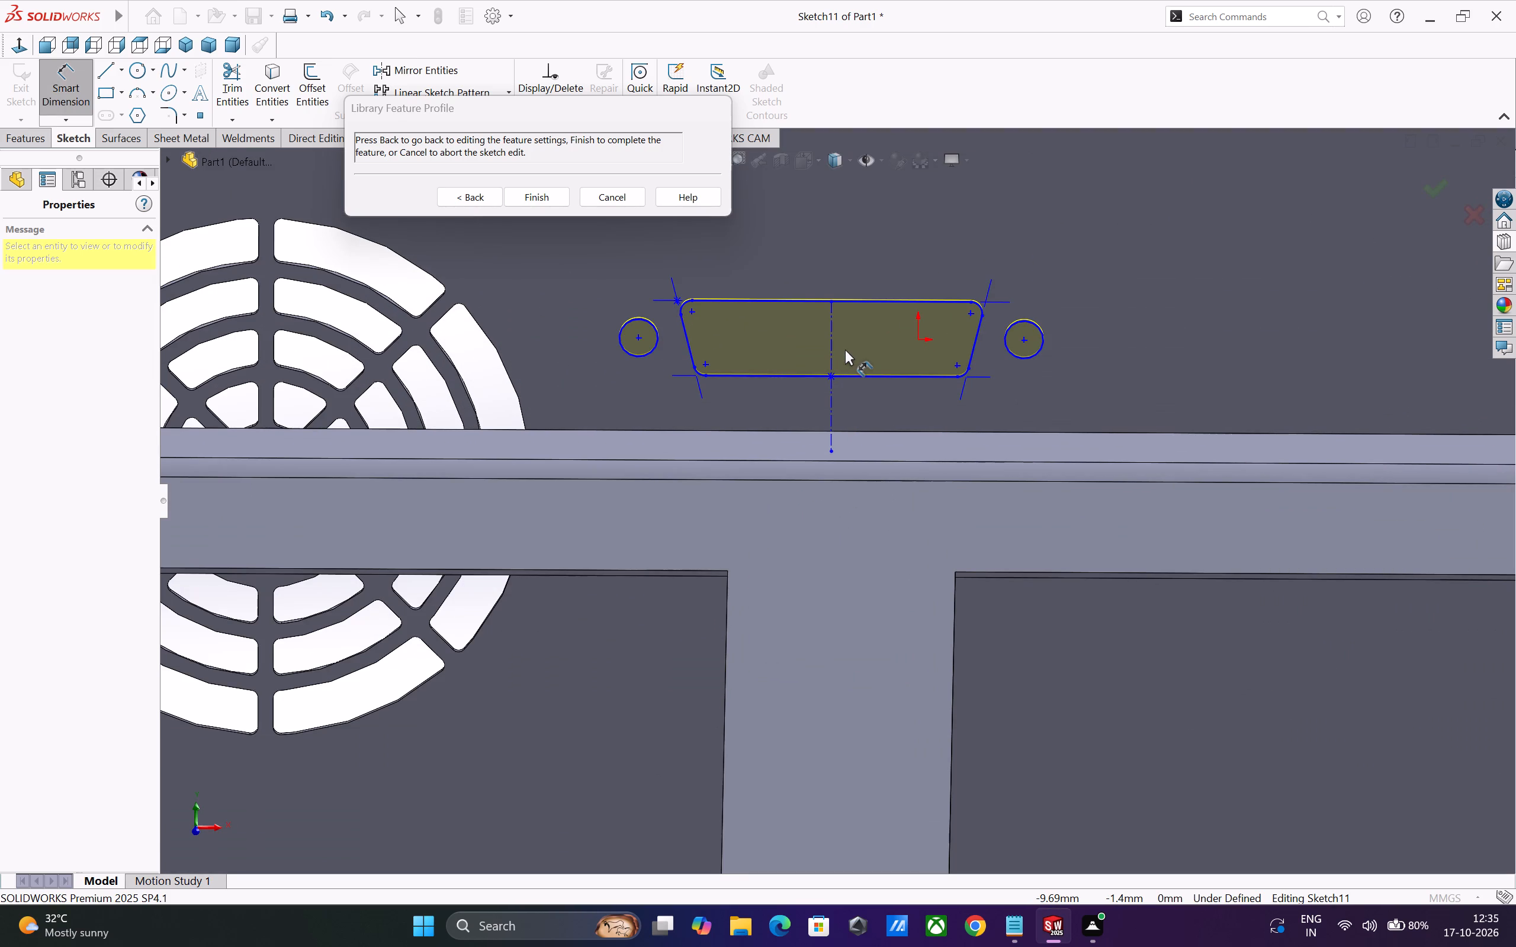
{"action": "scroll", "coordinate": [845, 349], "scroll_direction": "up", "scroll_amount": 1}
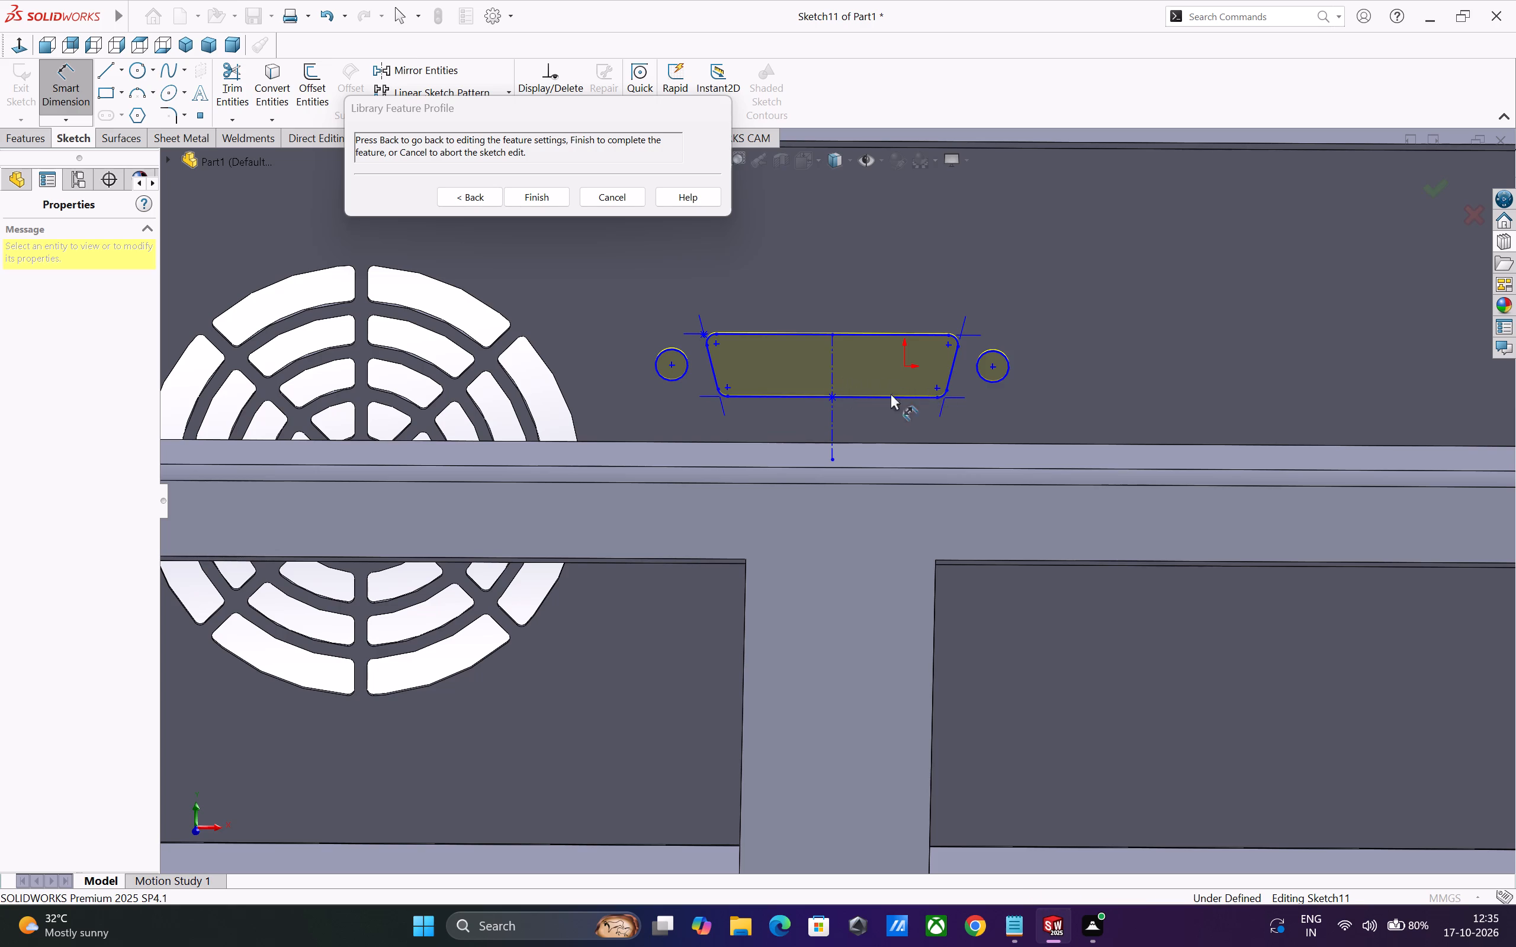
{"action": "left_click", "coordinate": [229, 98]}
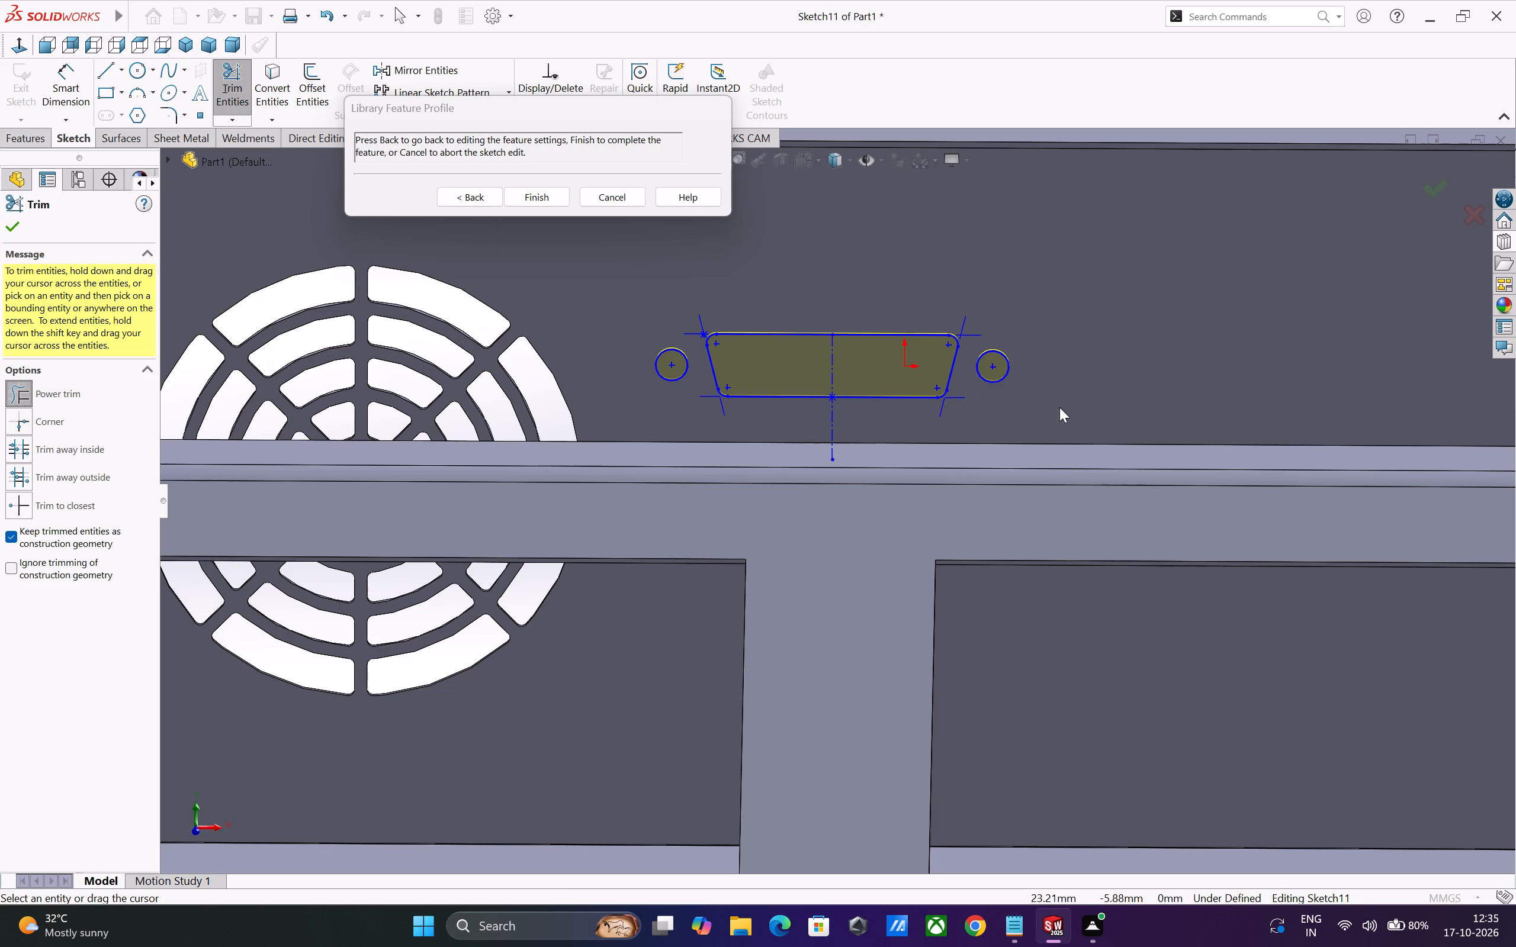
{"action": "left_click", "coordinate": [7, 539]}
{"action": "left_click_drag", "start_coordinate": [823, 430], "coordinate": [824, 429]}
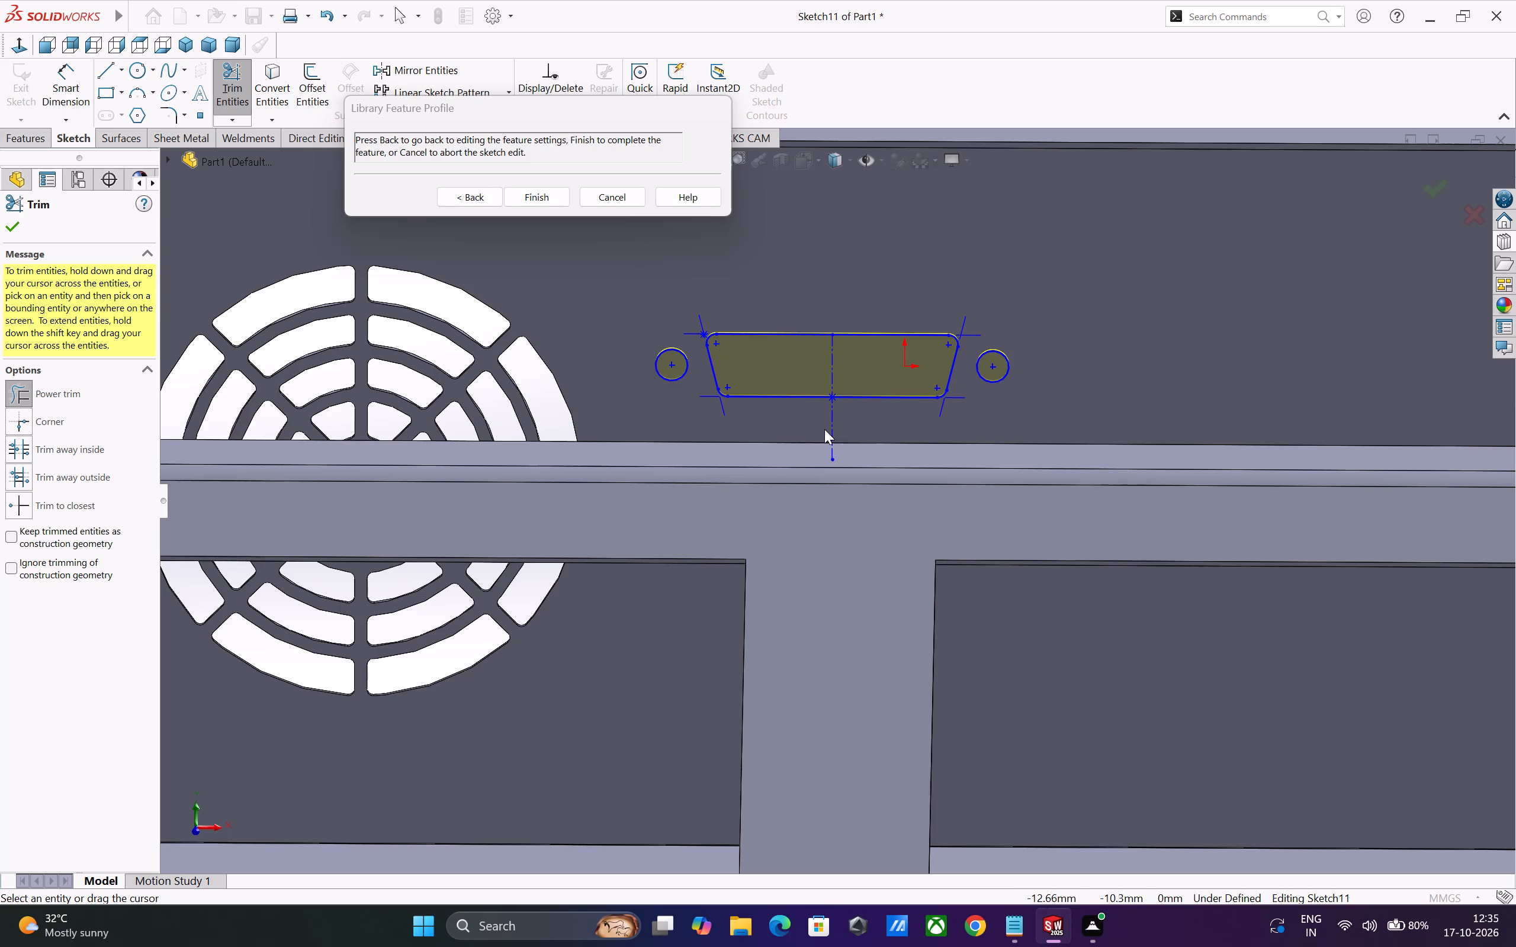
{"action": "left_click_drag", "start_coordinate": [824, 429], "coordinate": [871, 429]}
{"action": "left_click", "coordinate": [14, 239]}
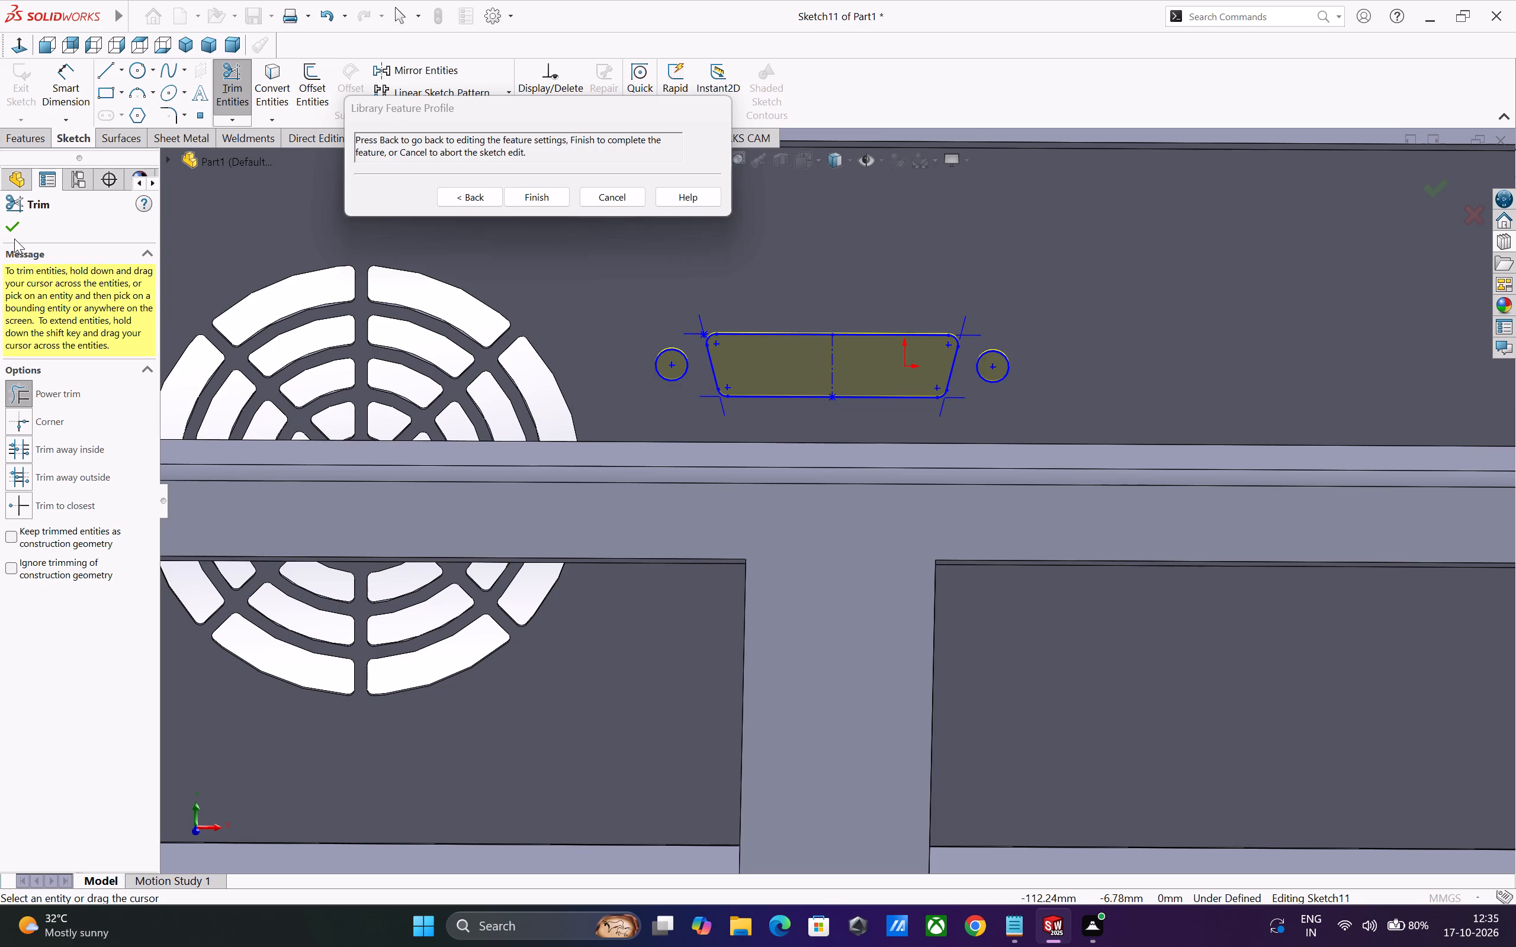
{"action": "left_click", "coordinate": [14, 227]}
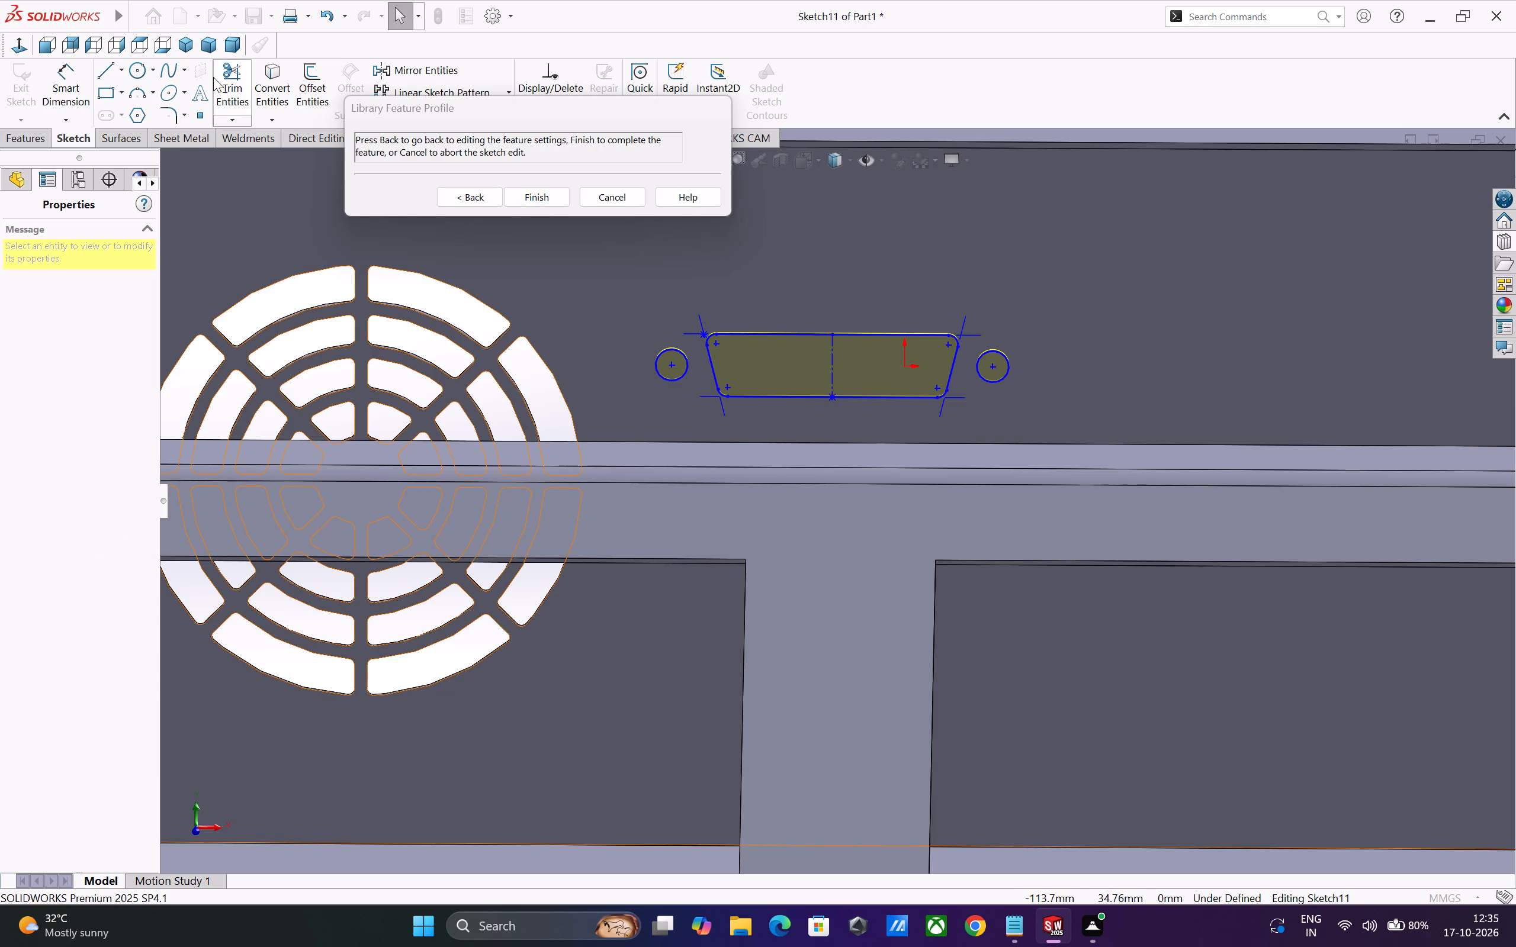
Sketch a horizontal centerline about 2 mm long from the midpoint of the D-shaped profile's vertical centerline.
{"action": "left_click", "coordinate": [110, 67]}
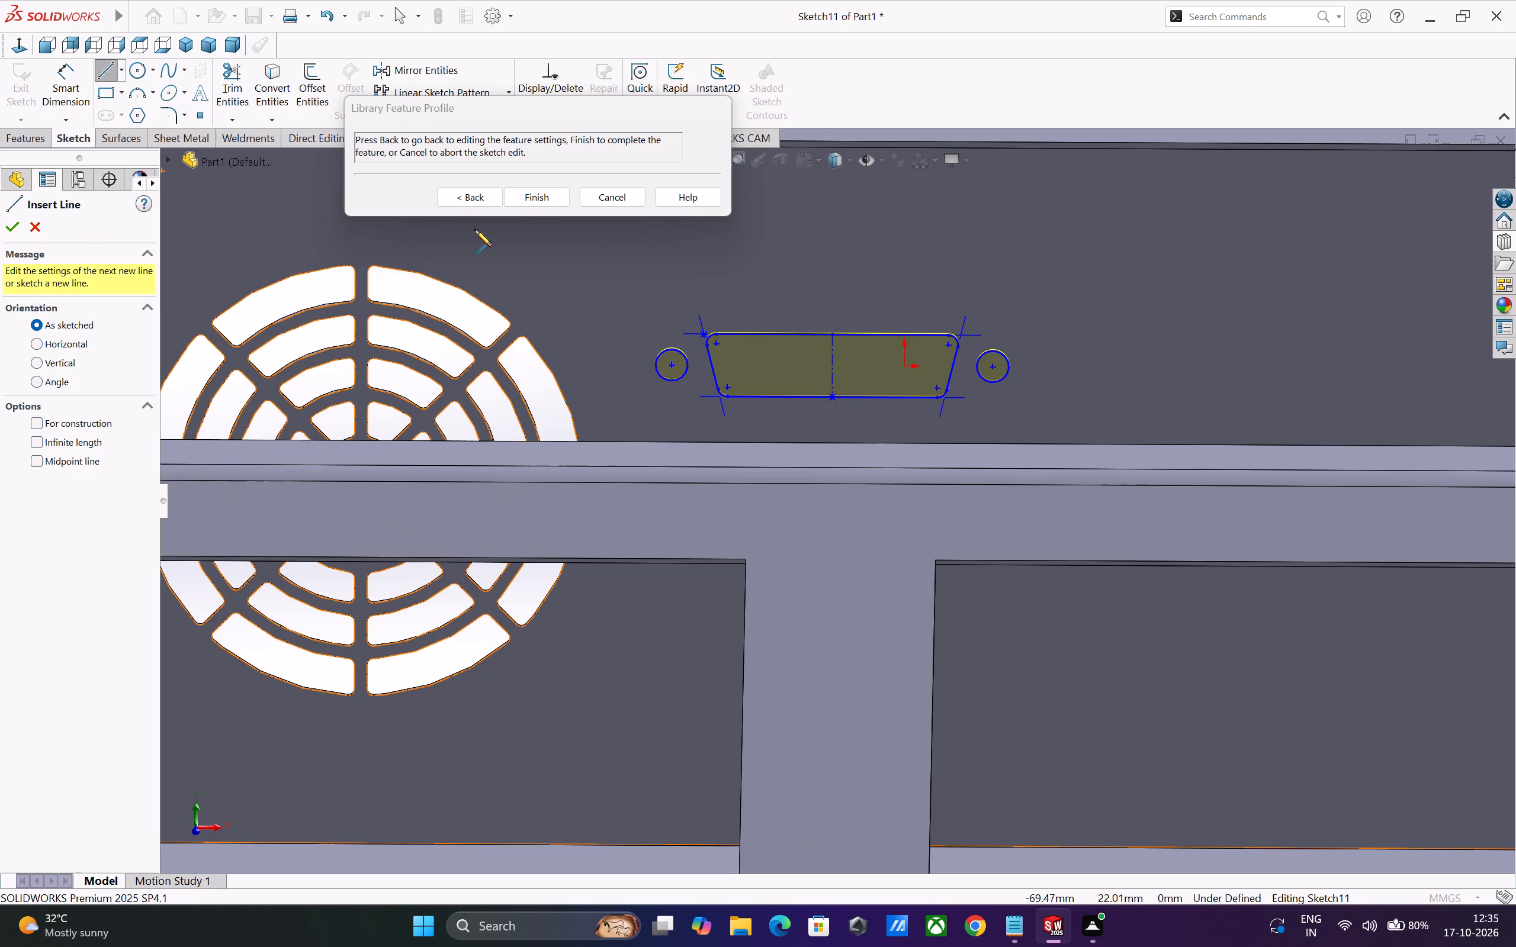
{"action": "left_click", "coordinate": [121, 76]}
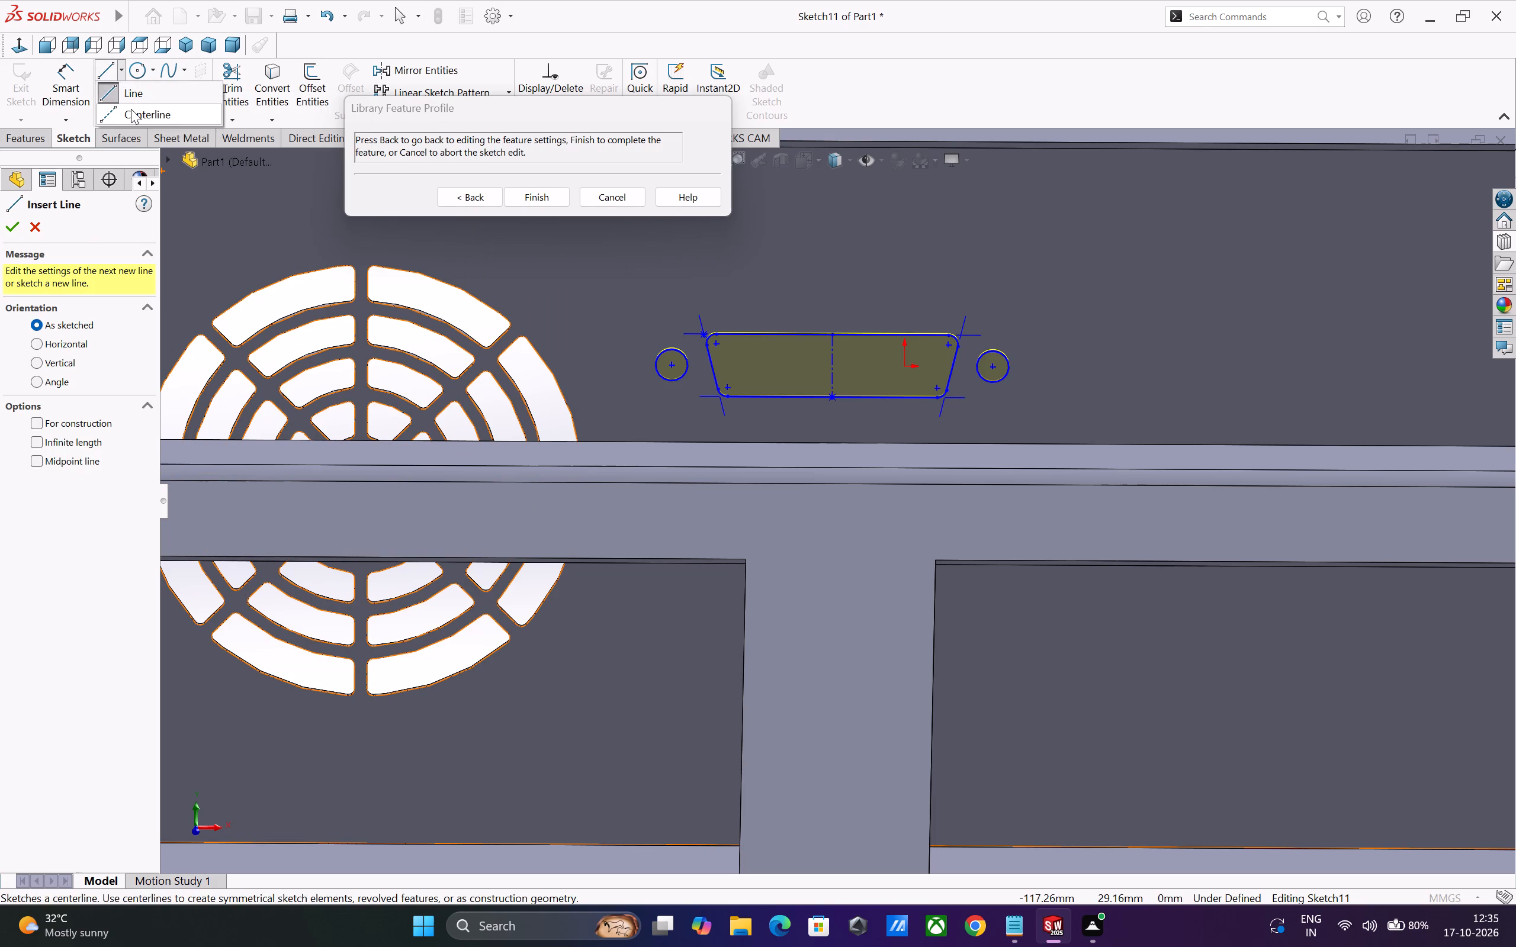
{"action": "left_click", "coordinate": [131, 109]}
{"action": "scroll", "coordinate": [773, 325], "scroll_direction": "down", "scroll_amount": 1}
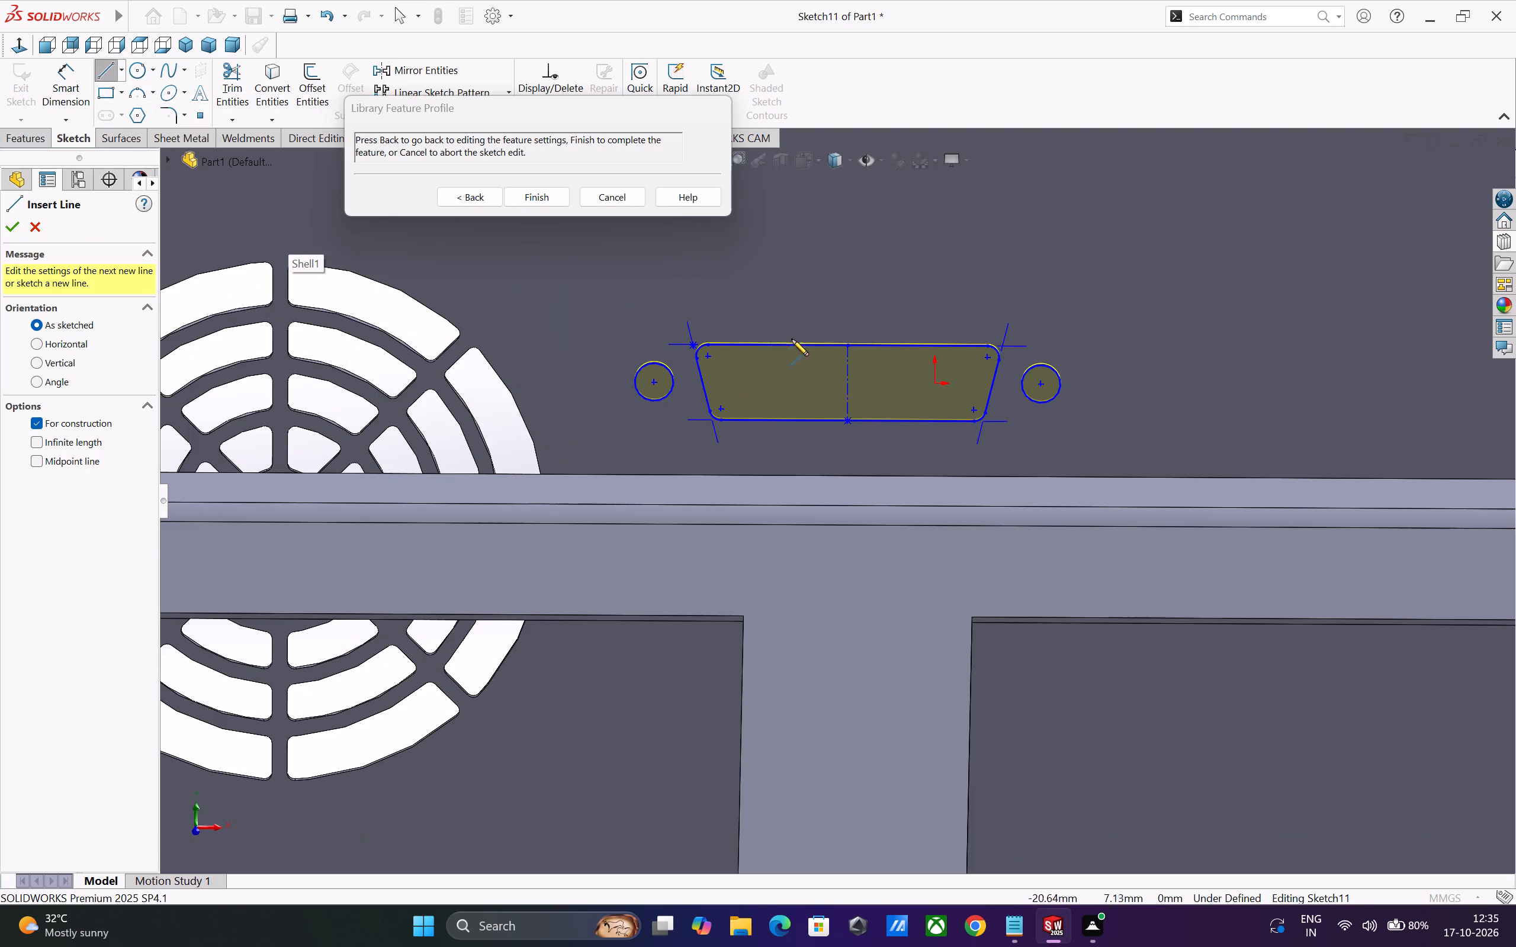
{"action": "left_click", "coordinate": [848, 382]}
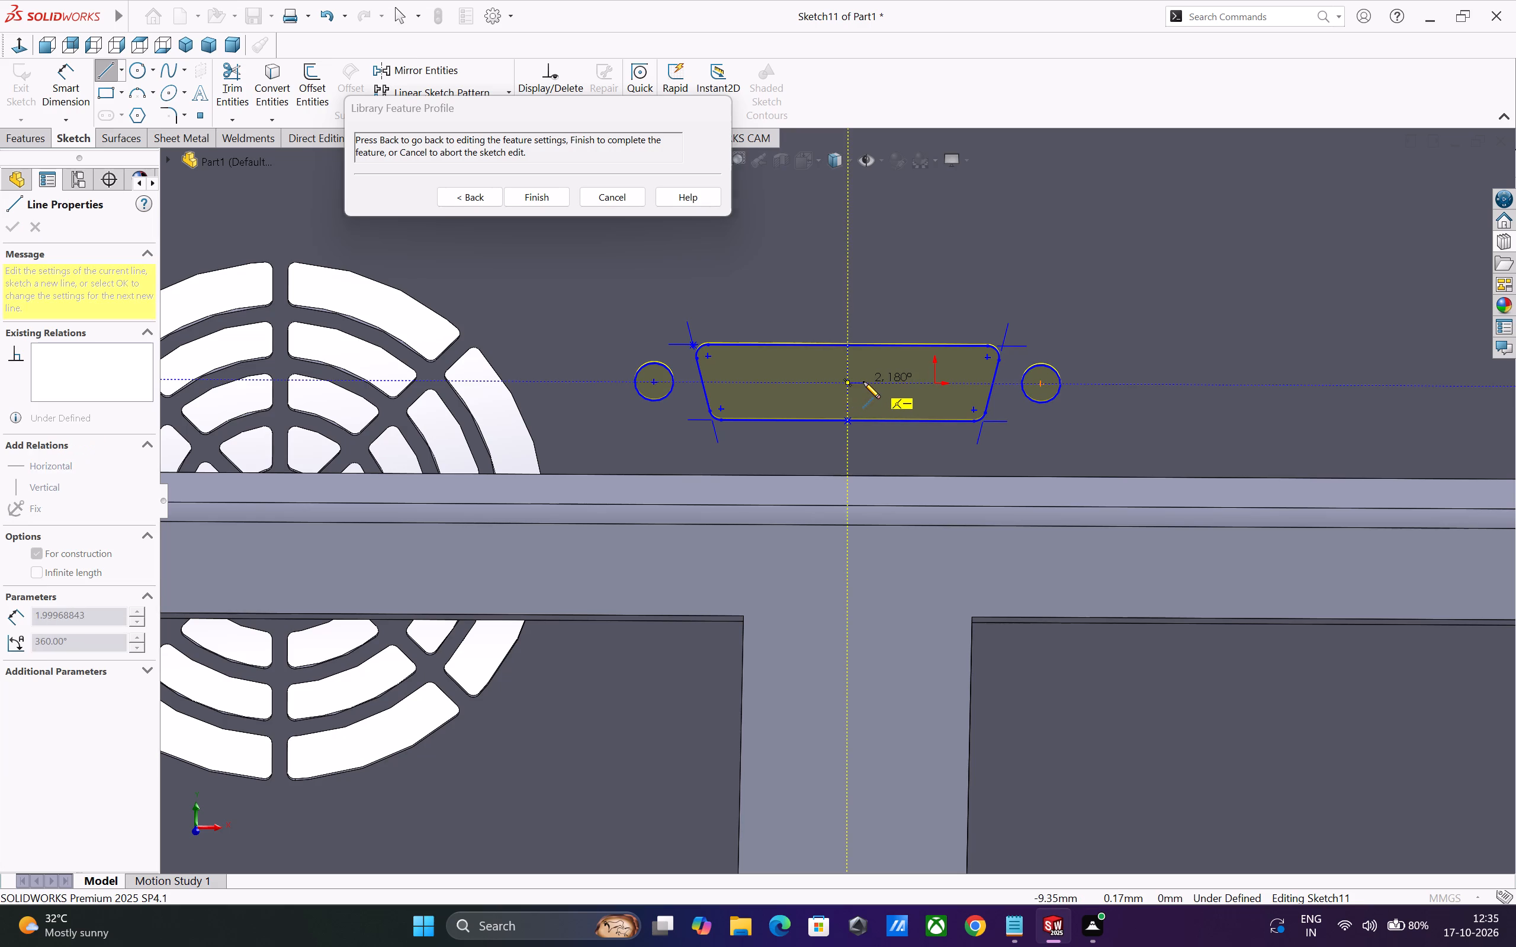
{"action": "left_click", "coordinate": [863, 382]}
{"action": "scroll", "coordinate": [864, 382], "scroll_direction": "down", "scroll_amount": 4}
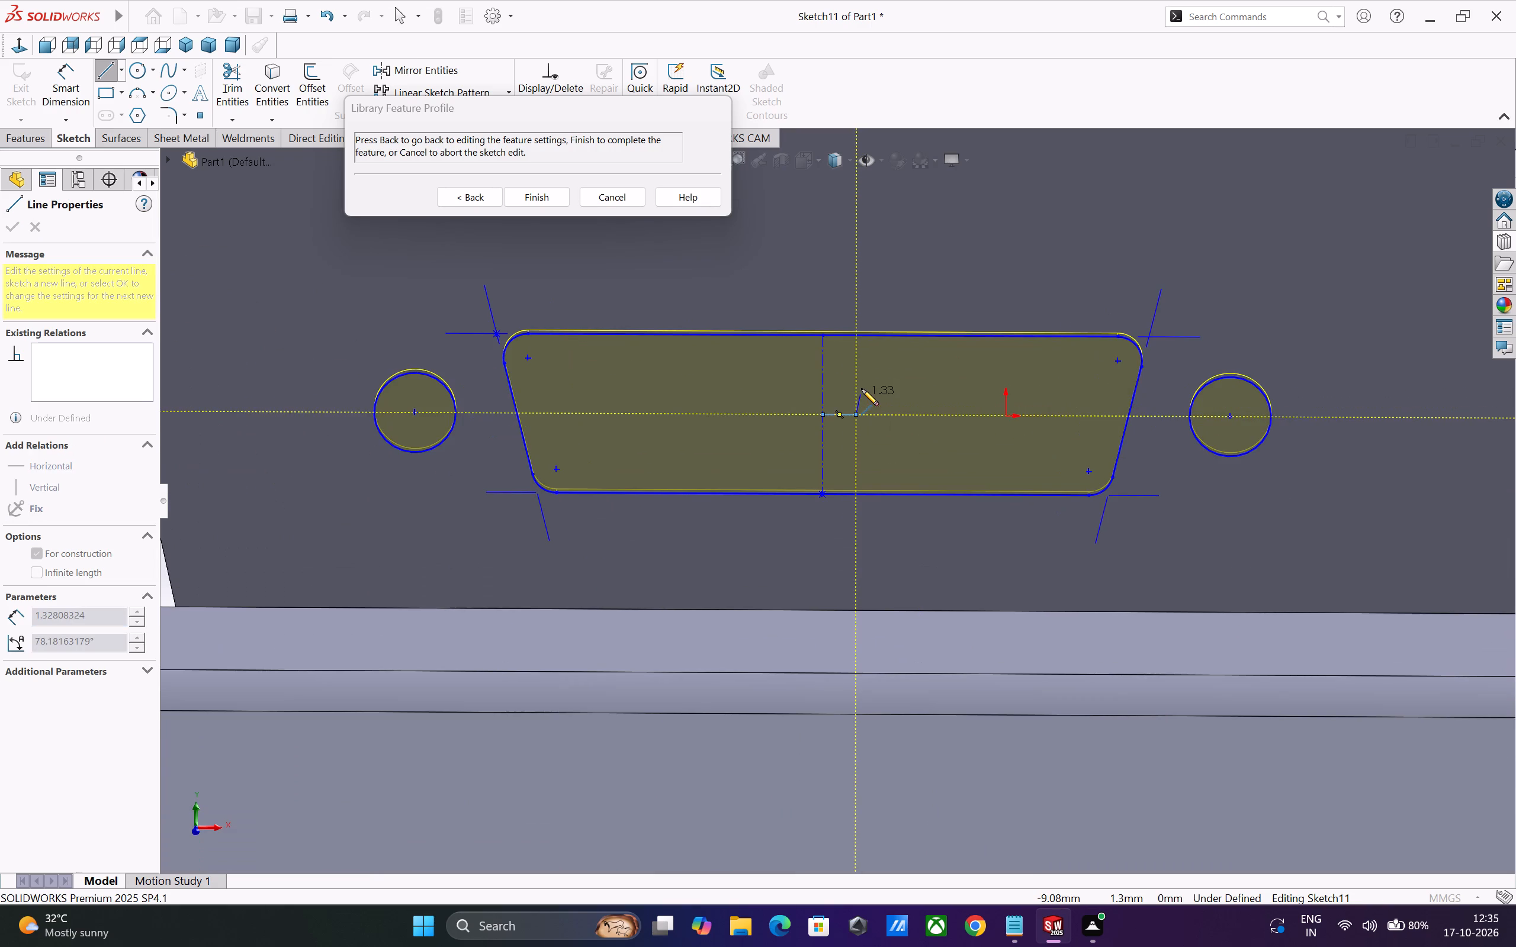
{"action": "key", "text": "Escape"}
{"action": "scroll", "coordinate": [847, 435], "scroll_direction": "up", "scroll_amount": 1}
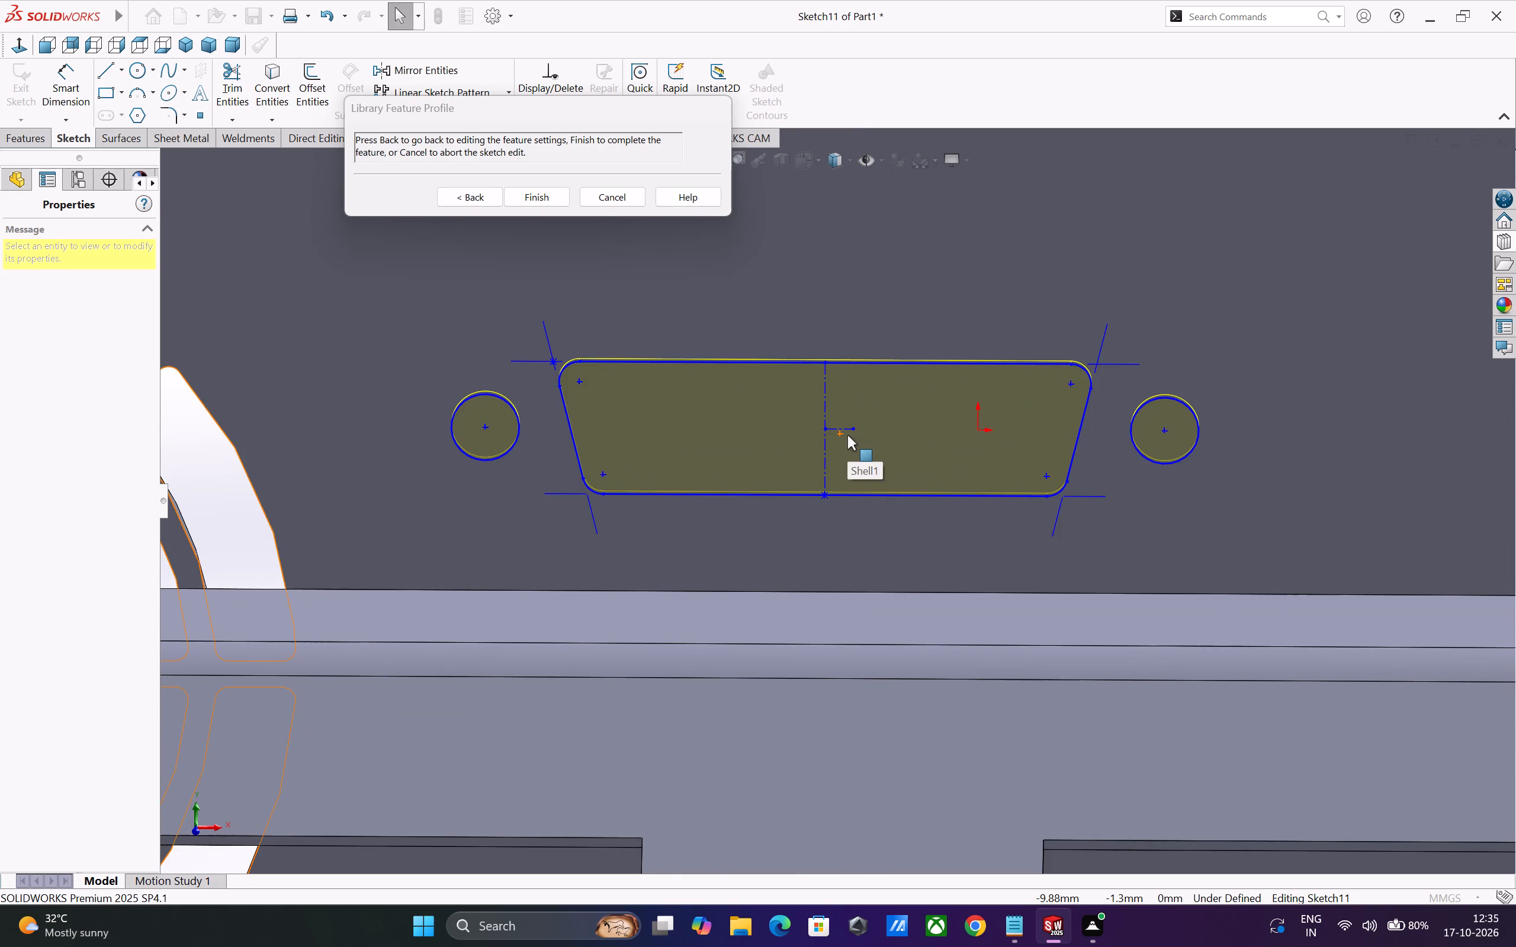
Dimension the vertical distance from the short horizontal centerline to the housing's bottom corner on the vent side as 60 mm.
{"action": "scroll", "coordinate": [845, 436], "scroll_direction": "up", "scroll_amount": 3}
{"action": "left_click", "coordinate": [74, 81]}
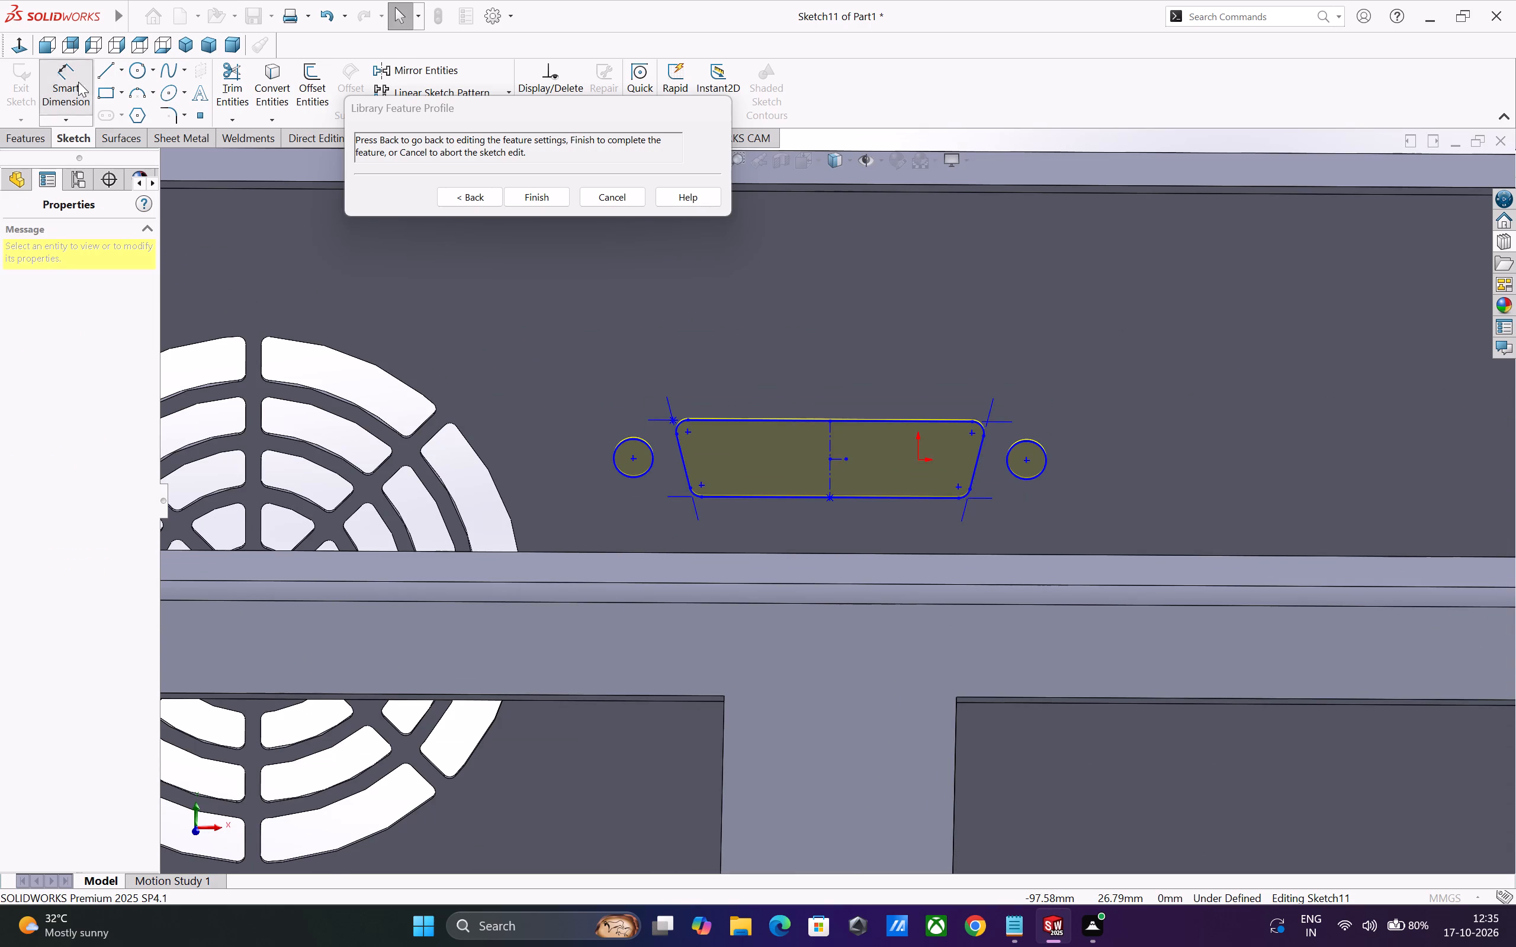
{"action": "scroll", "coordinate": [1006, 484], "scroll_direction": "down", "scroll_amount": 2}
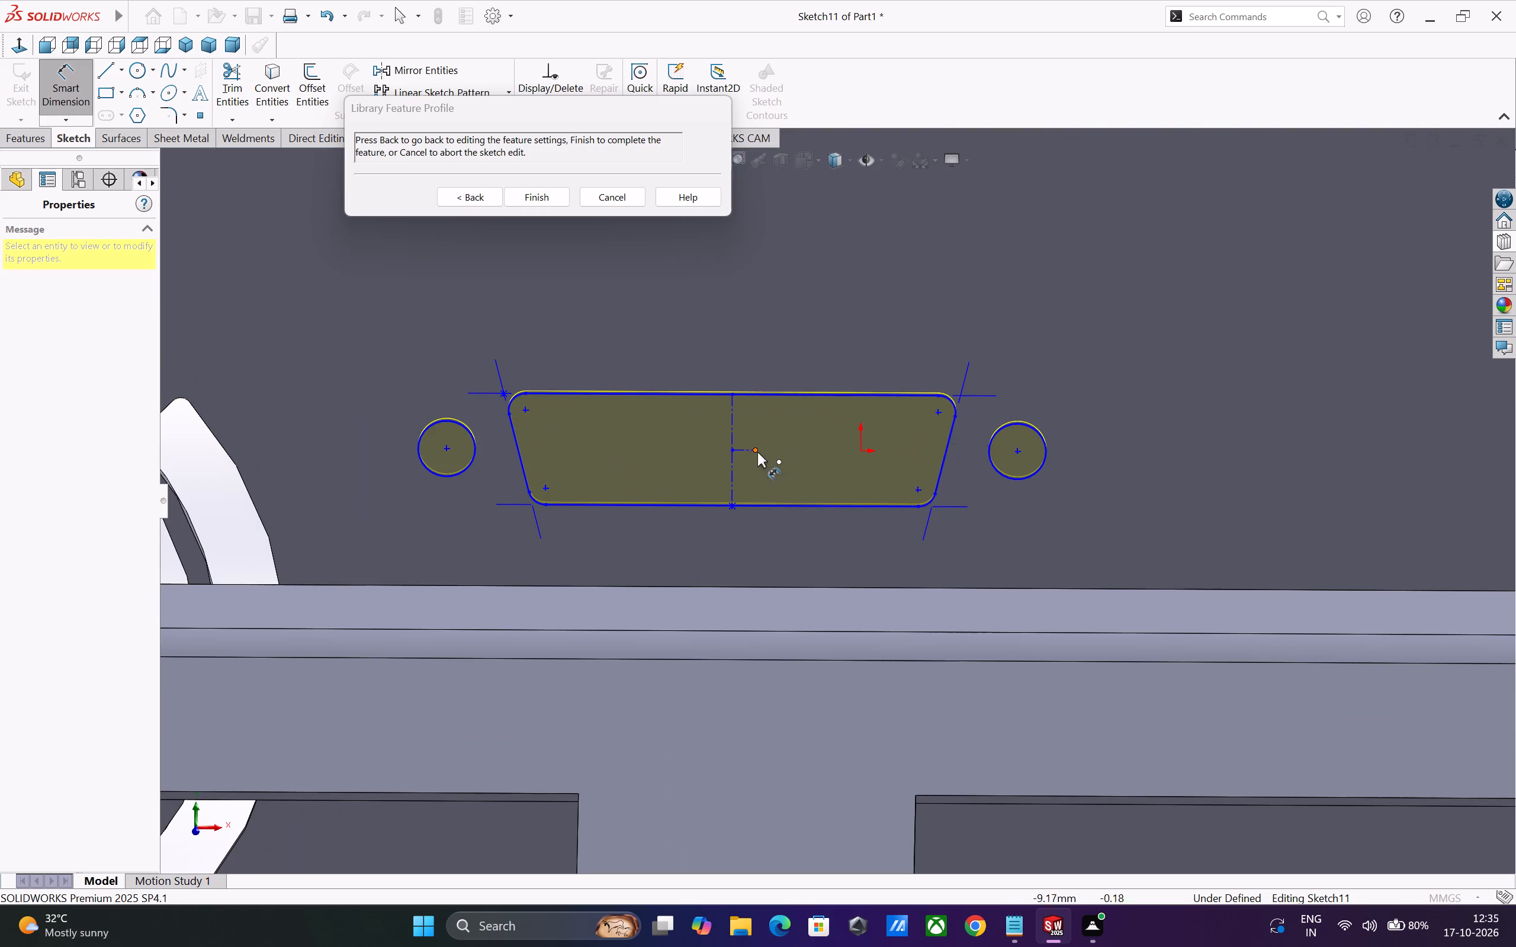
{"action": "left_click", "coordinate": [747, 450]}
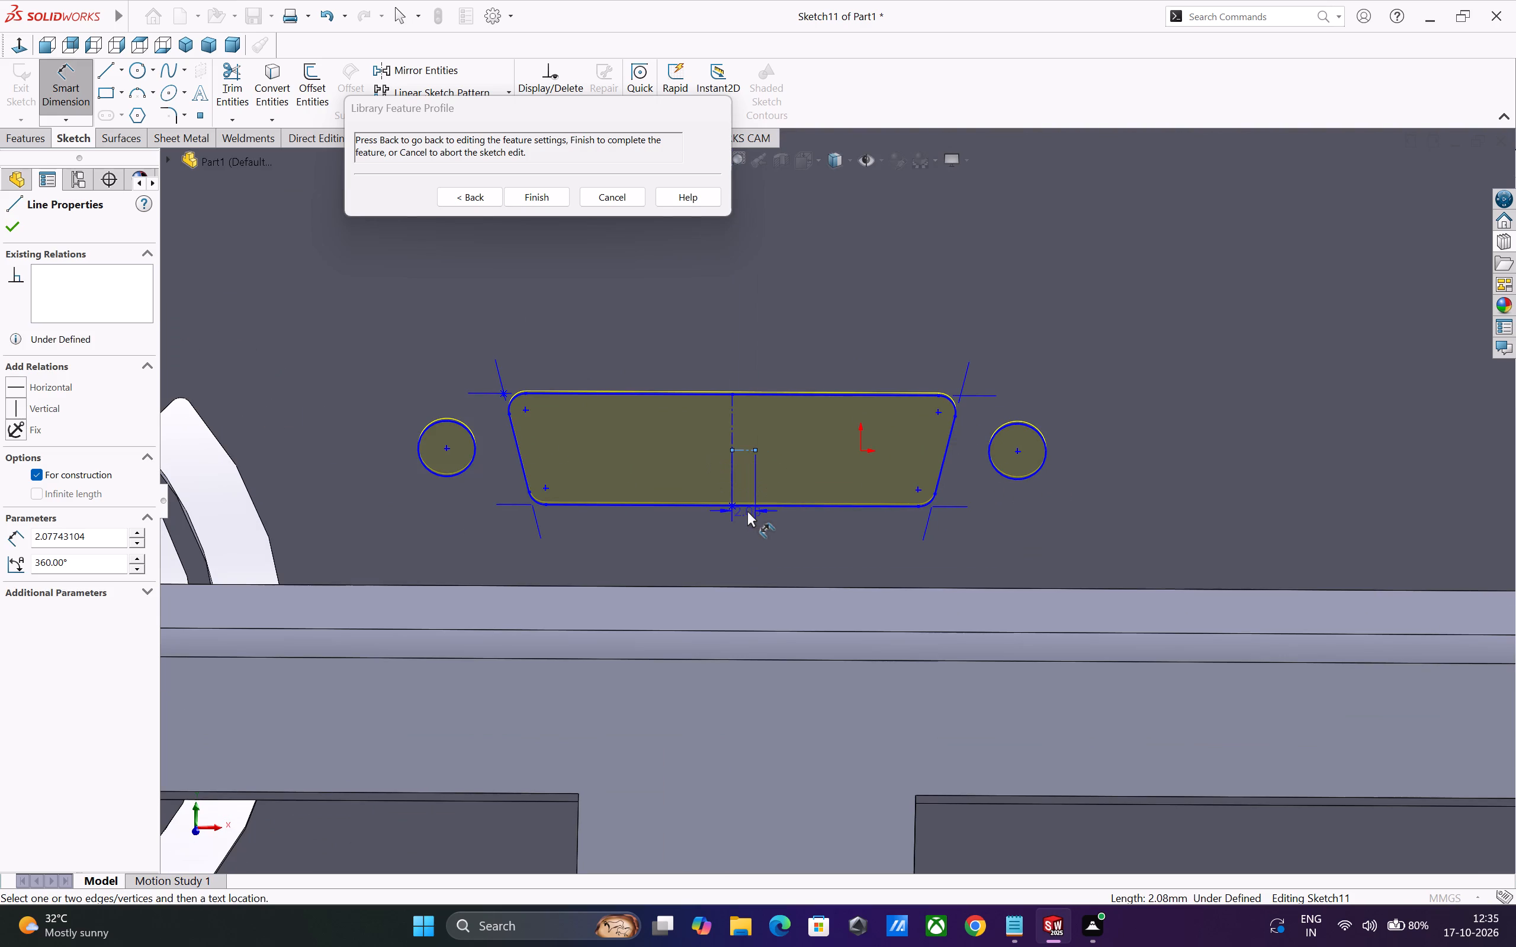
{"action": "scroll", "coordinate": [747, 508], "scroll_direction": "up", "scroll_amount": 1}
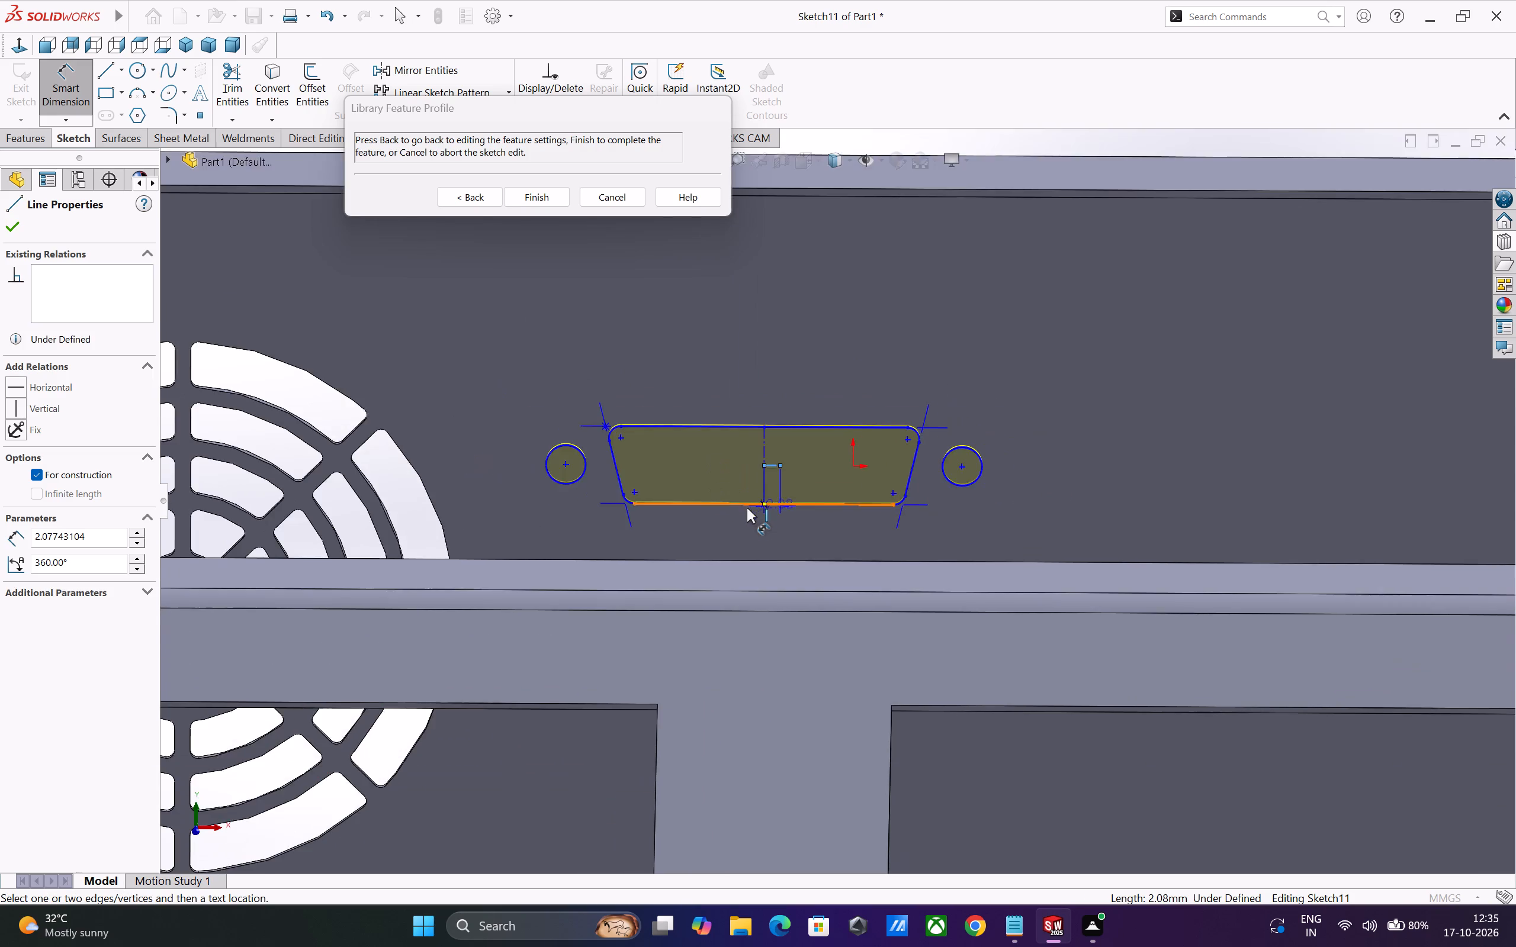
{"action": "scroll", "coordinate": [747, 508], "scroll_direction": "up", "scroll_amount": 9}
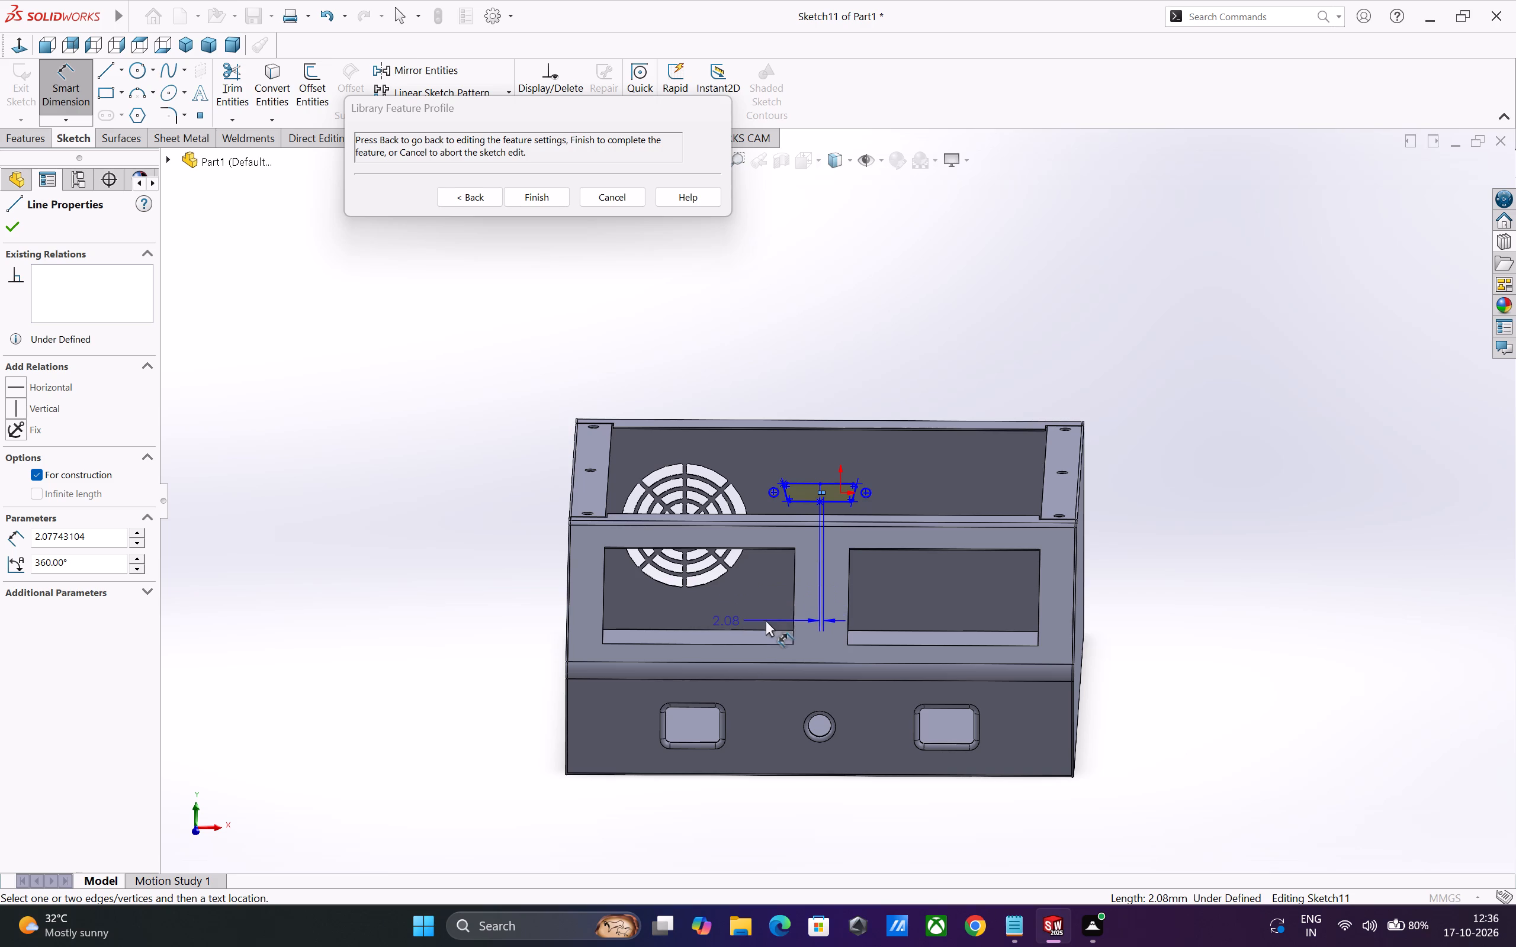
{"action": "scroll", "coordinate": [677, 695], "scroll_direction": "down", "scroll_amount": 2}
{"action": "scroll", "coordinate": [616, 714], "scroll_direction": "down", "scroll_amount": 4}
{"action": "scroll", "coordinate": [542, 800], "scroll_direction": "down", "scroll_amount": 3}
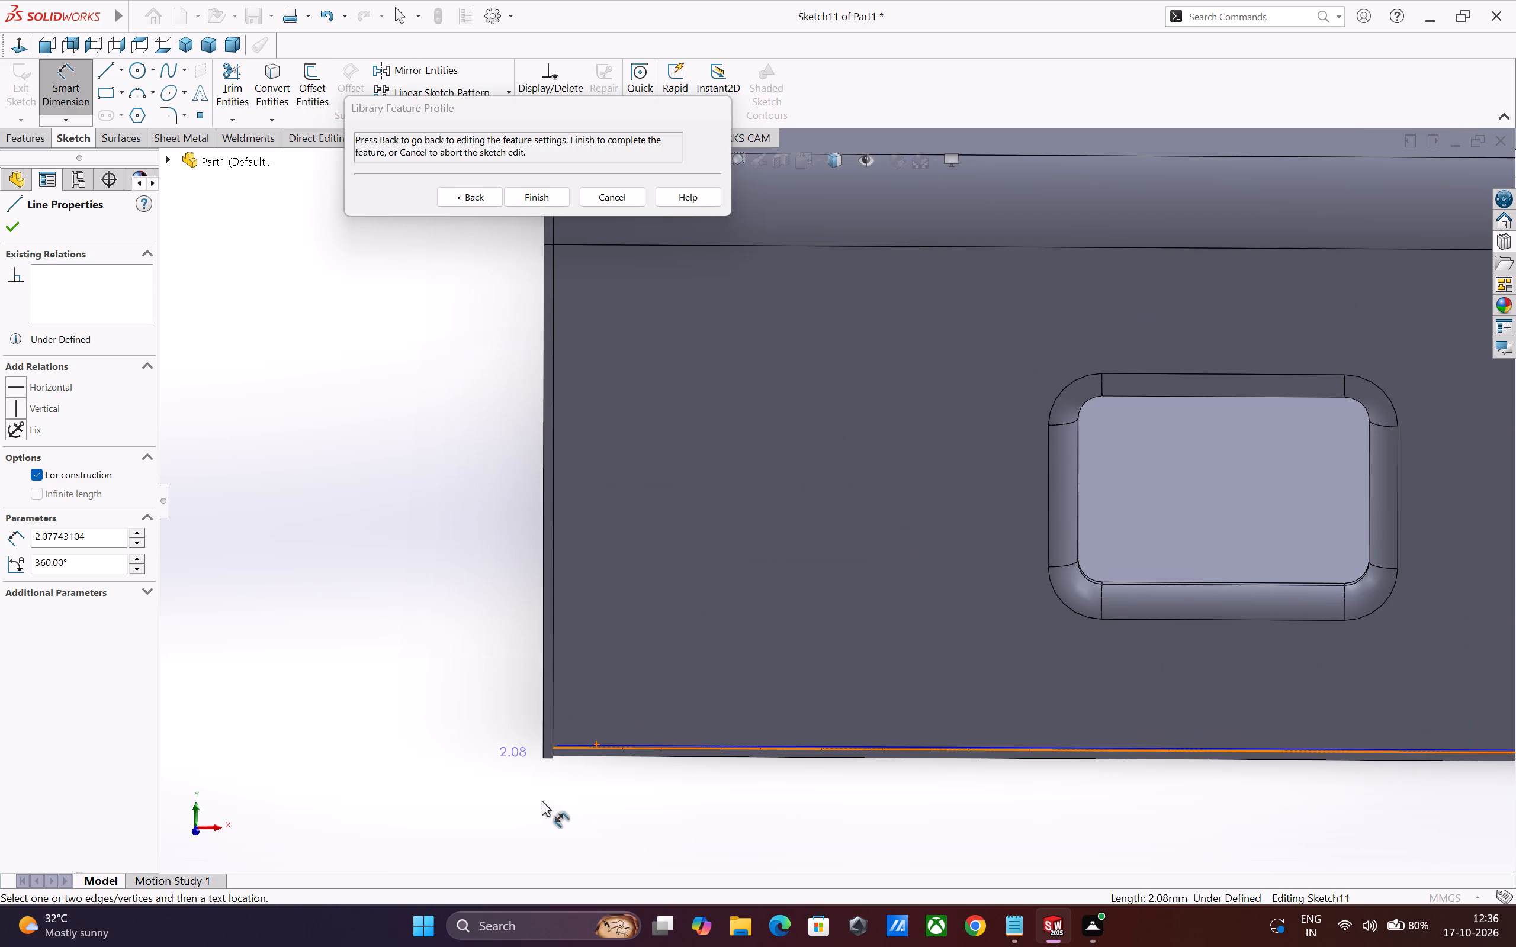
{"action": "left_click", "coordinate": [549, 757]}
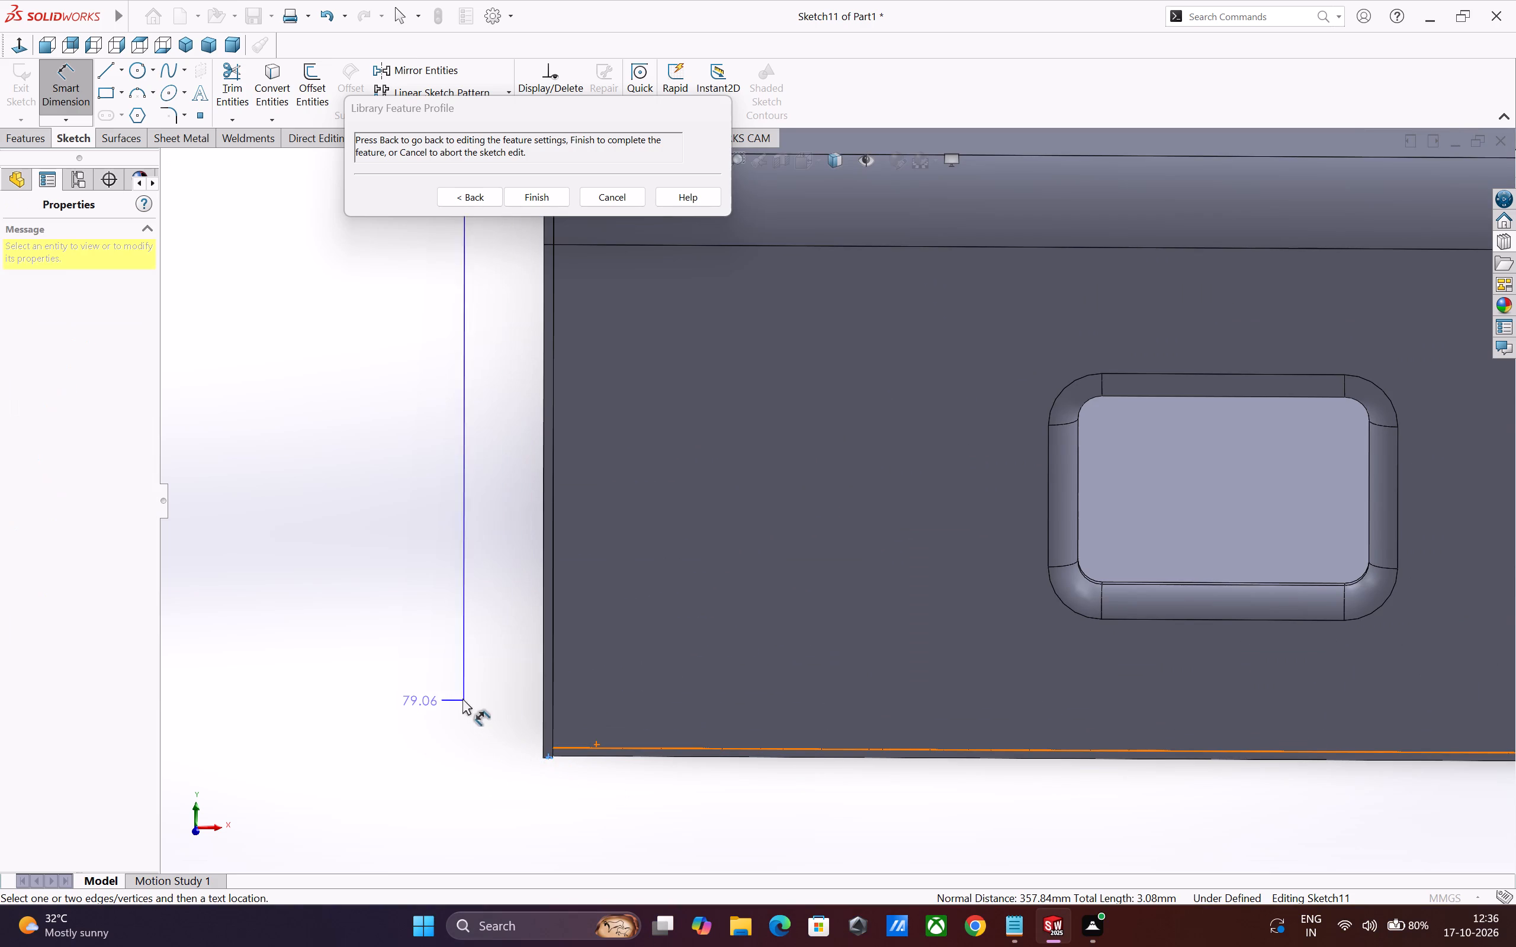
{"action": "left_click", "coordinate": [459, 692]}
{"action": "scroll", "coordinate": [478, 715], "scroll_direction": "up", "scroll_amount": 2}
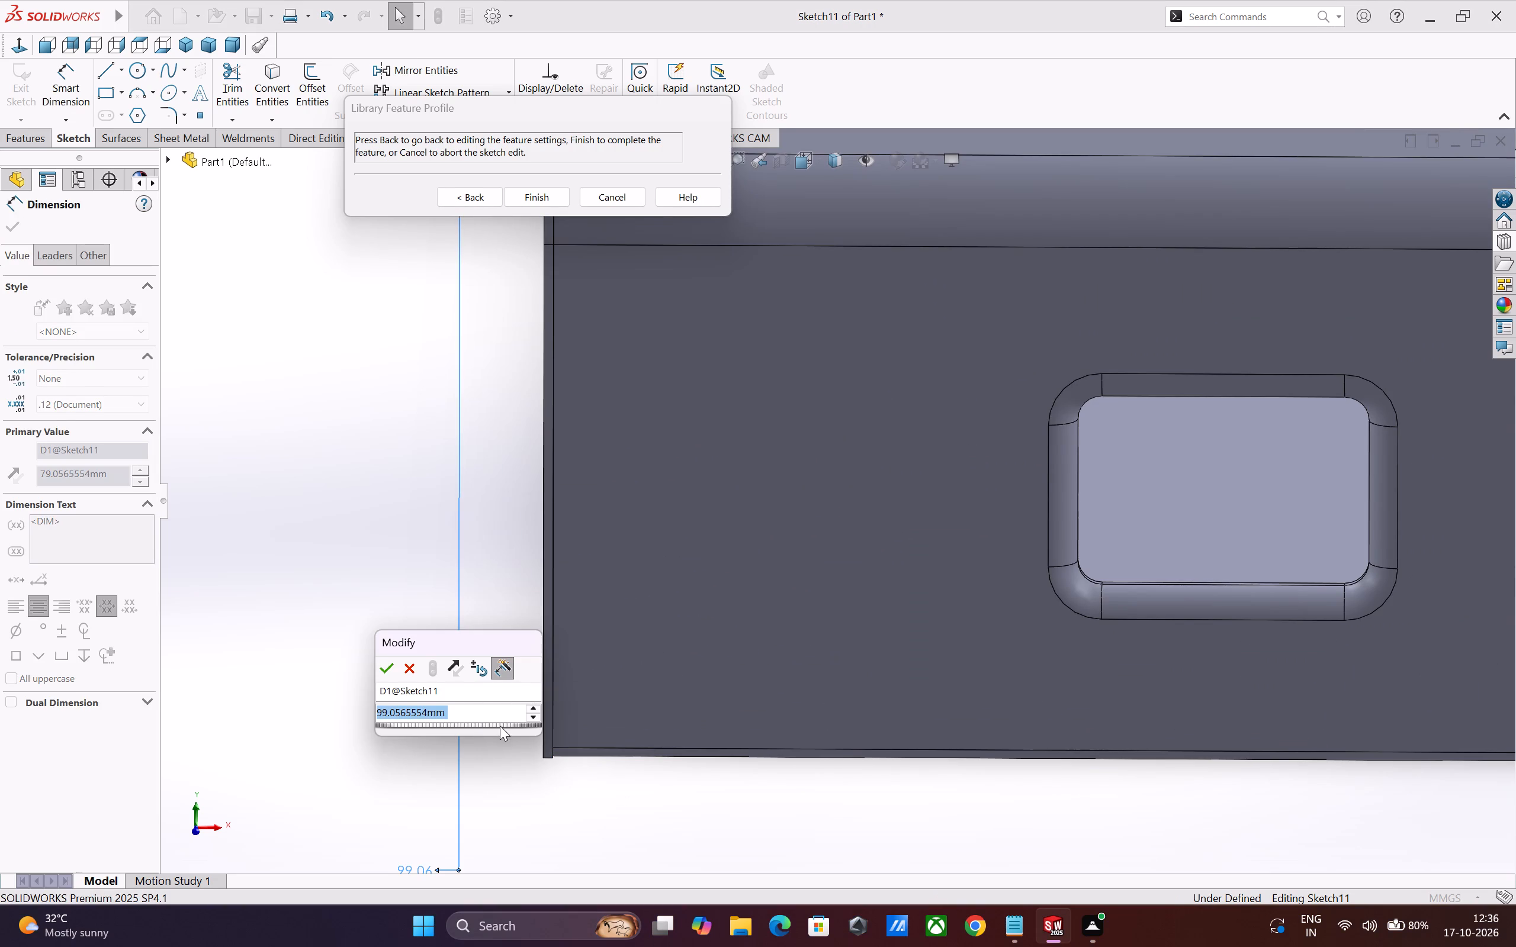
{"action": "scroll", "coordinate": [794, 669], "scroll_direction": "up", "scroll_amount": 6}
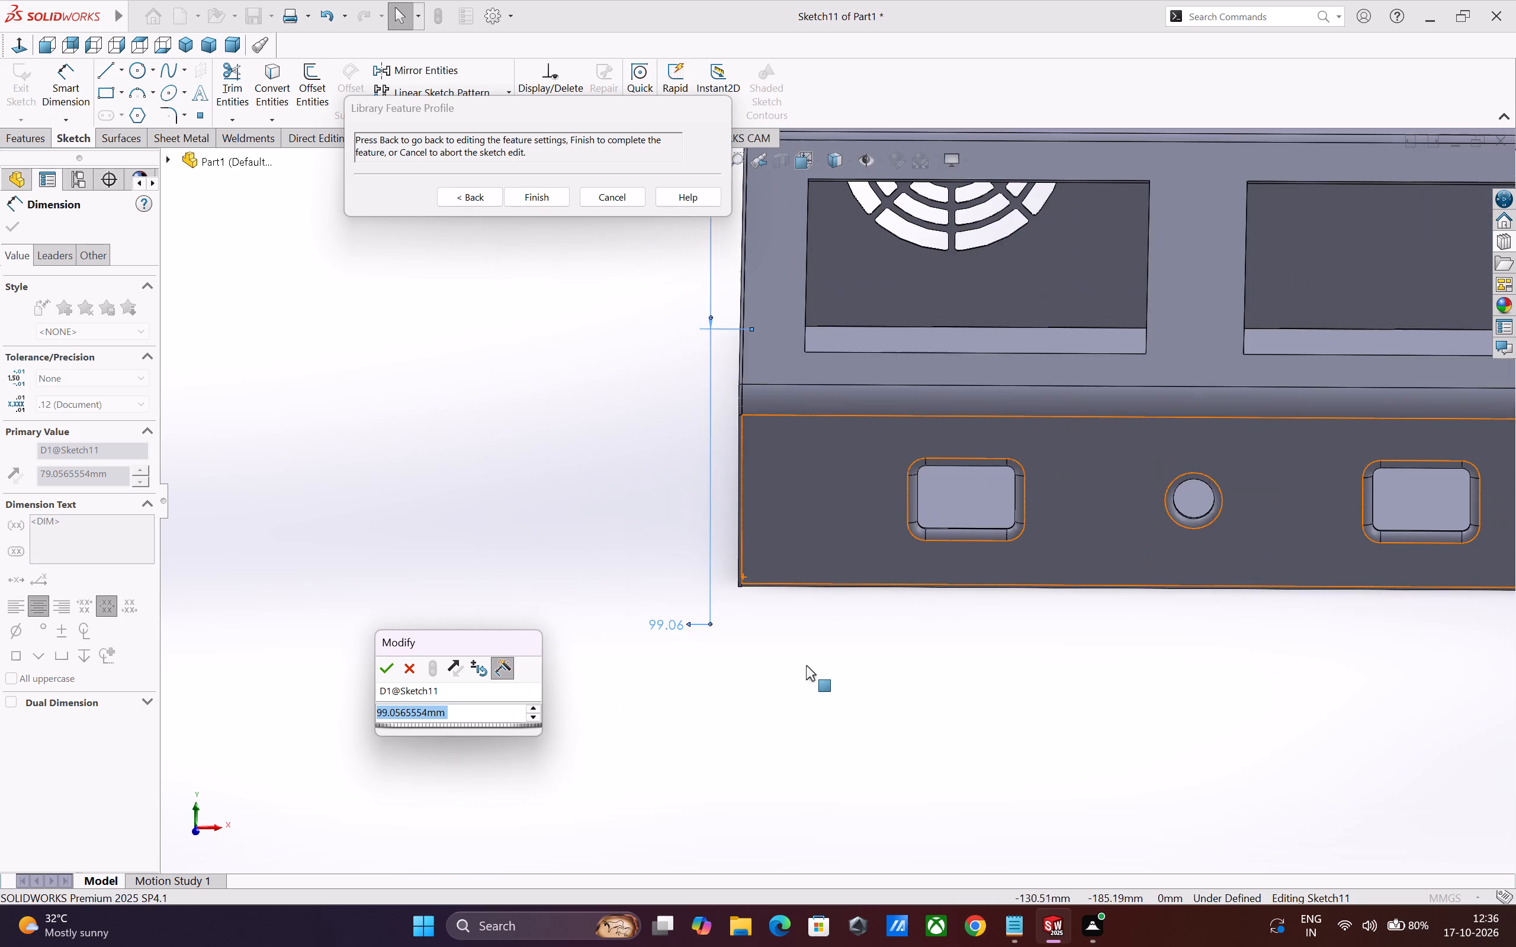
{"action": "scroll", "coordinate": [902, 589], "scroll_direction": "up", "scroll_amount": 3}
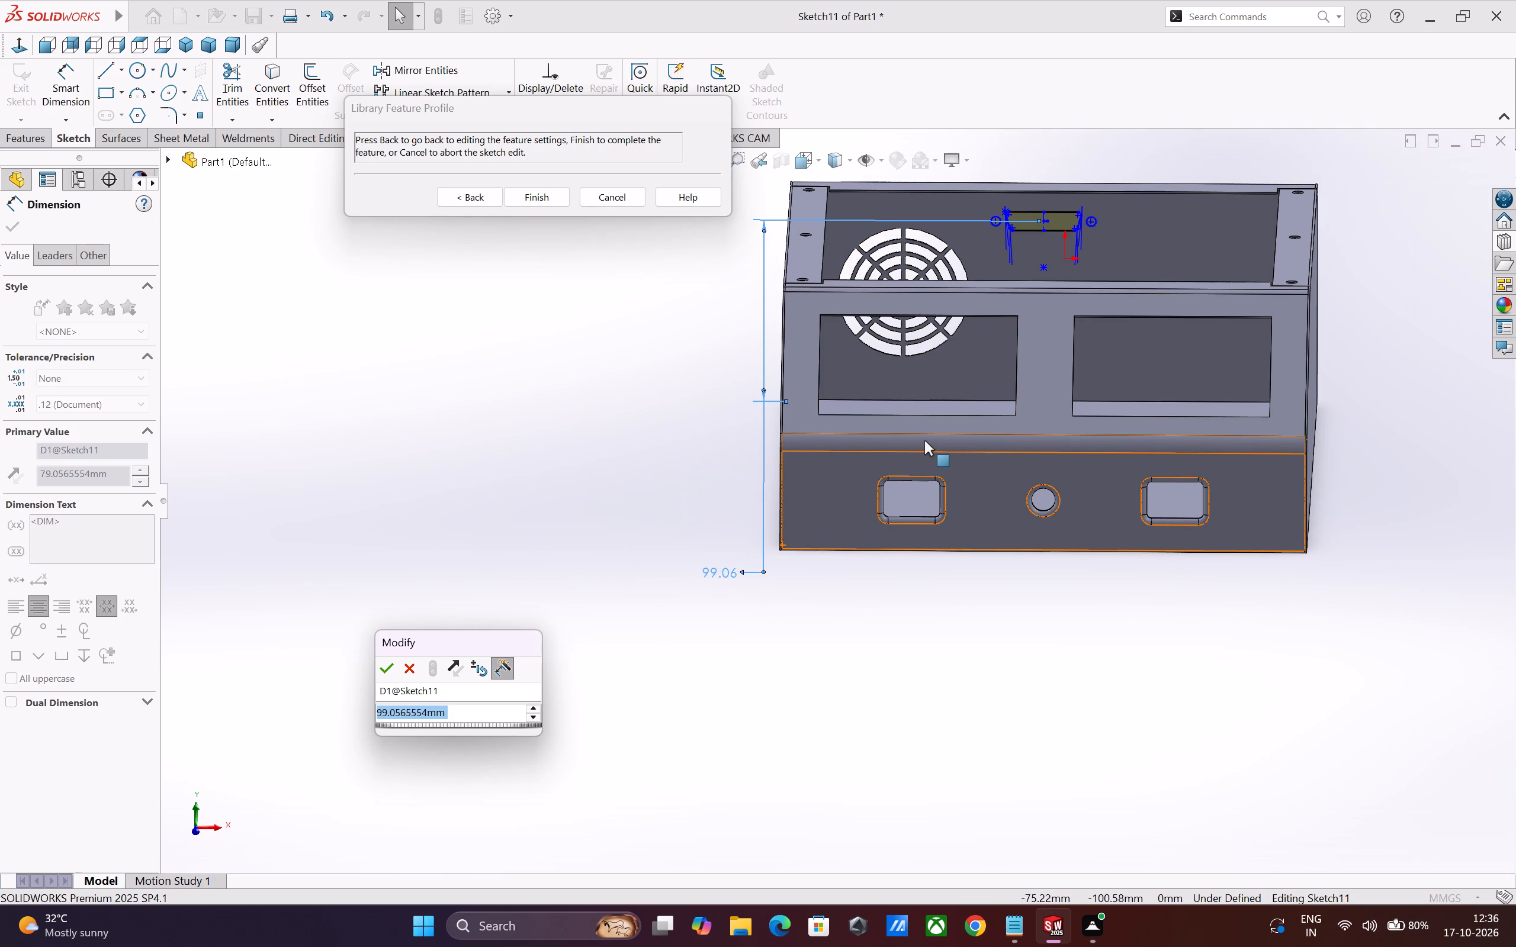
{"action": "scroll", "coordinate": [929, 442], "scroll_direction": "up", "scroll_amount": 2}
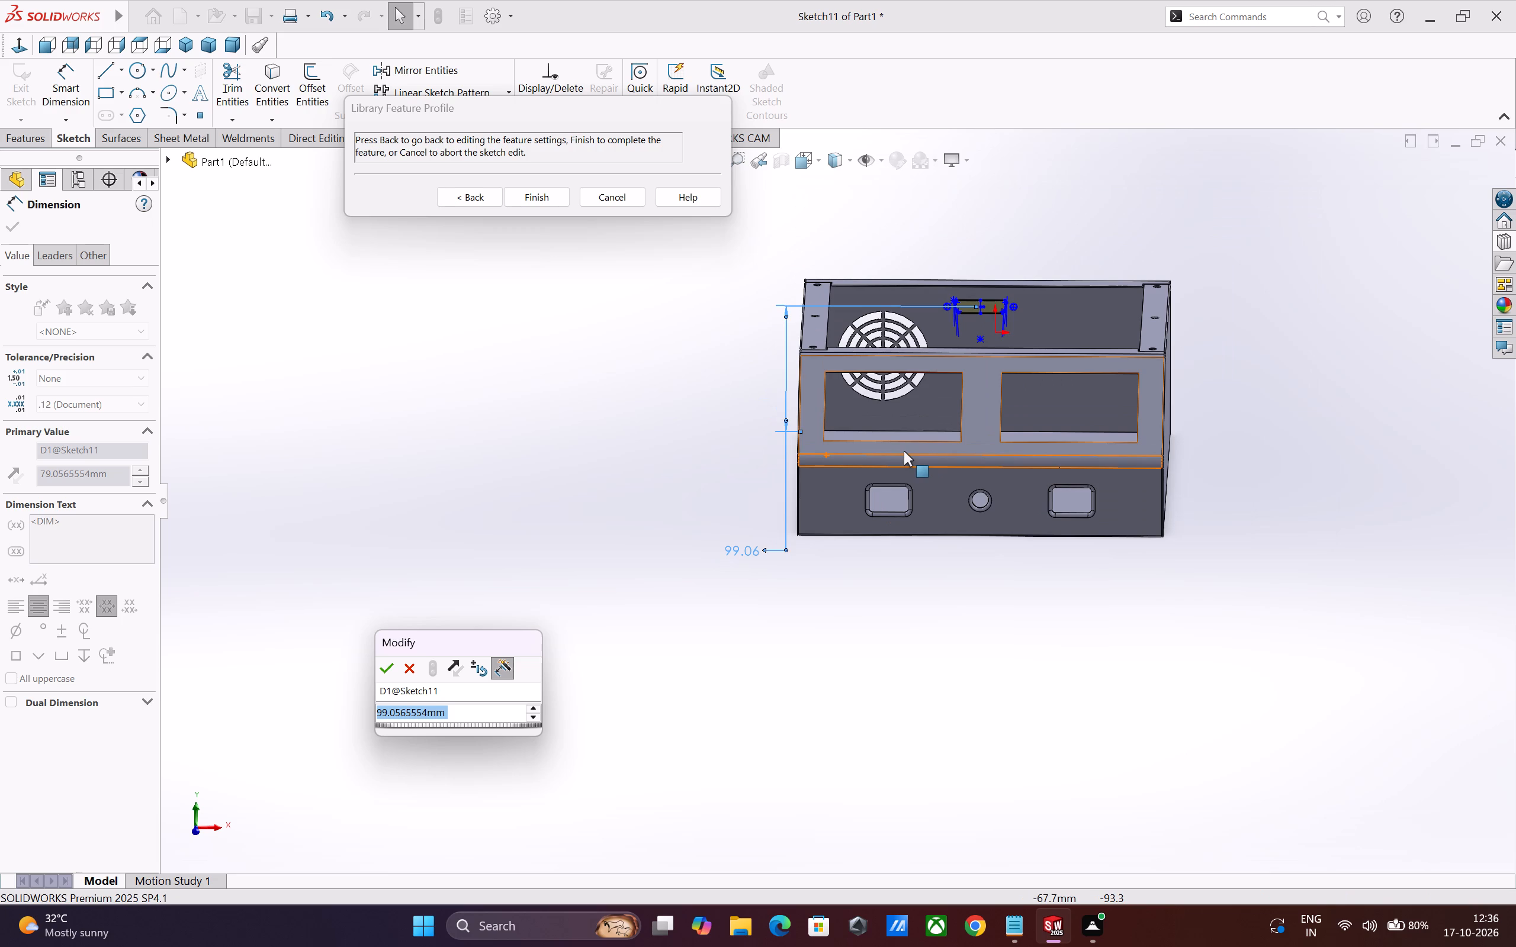
{"action": "scroll", "coordinate": [903, 455], "scroll_direction": "up", "scroll_amount": 2}
{"action": "scroll", "coordinate": [850, 479], "scroll_direction": "down", "scroll_amount": 2}
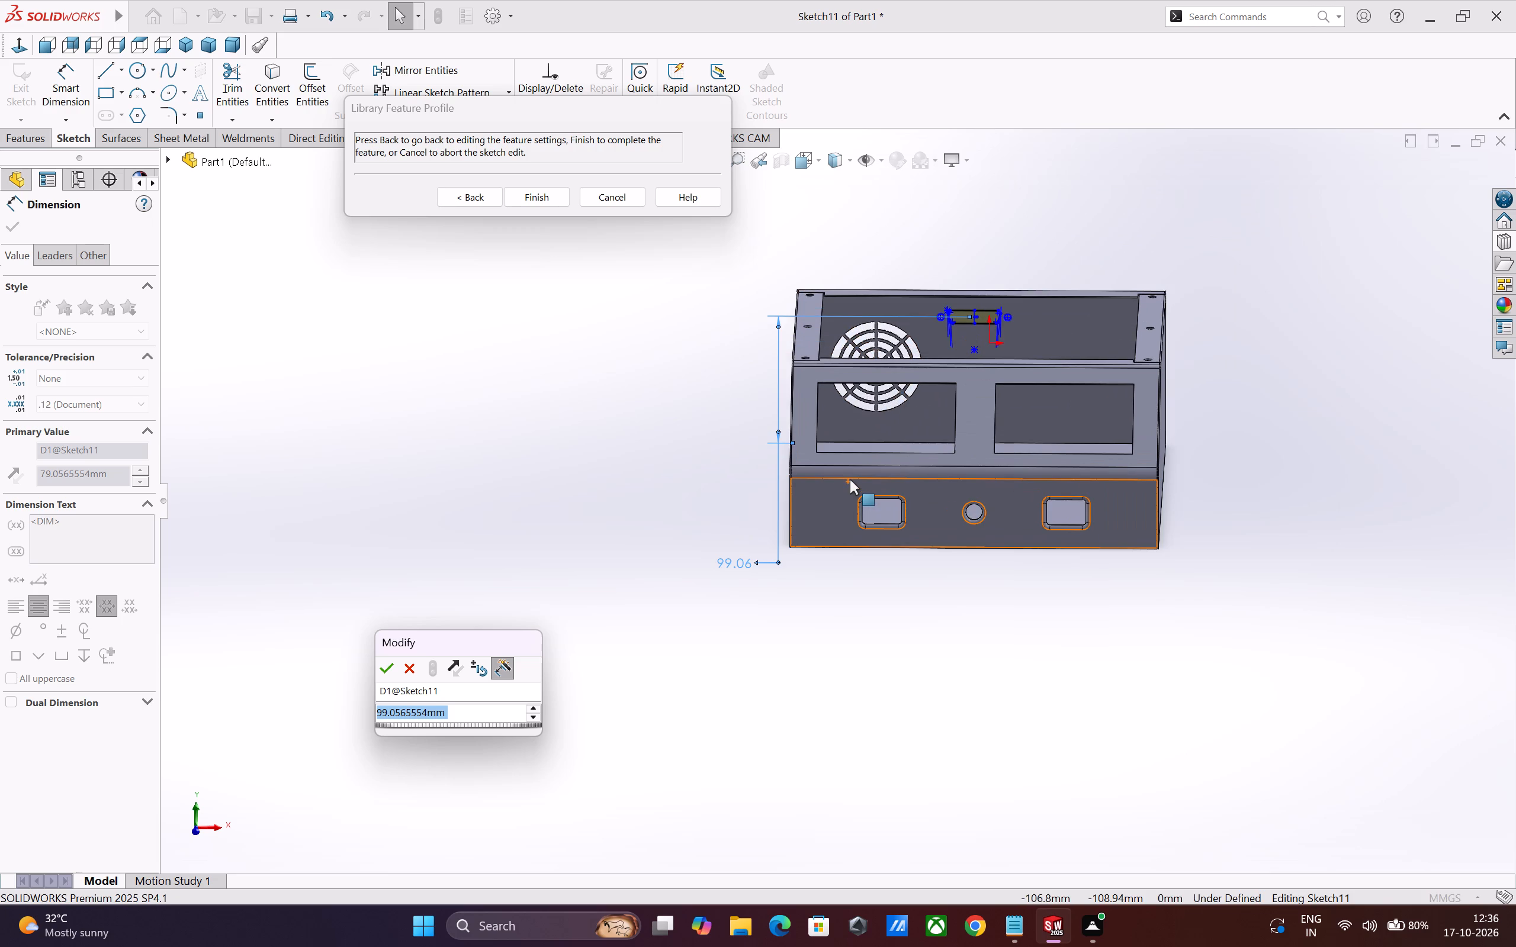
{"action": "scroll", "coordinate": [860, 512], "scroll_direction": "up", "scroll_amount": 1}
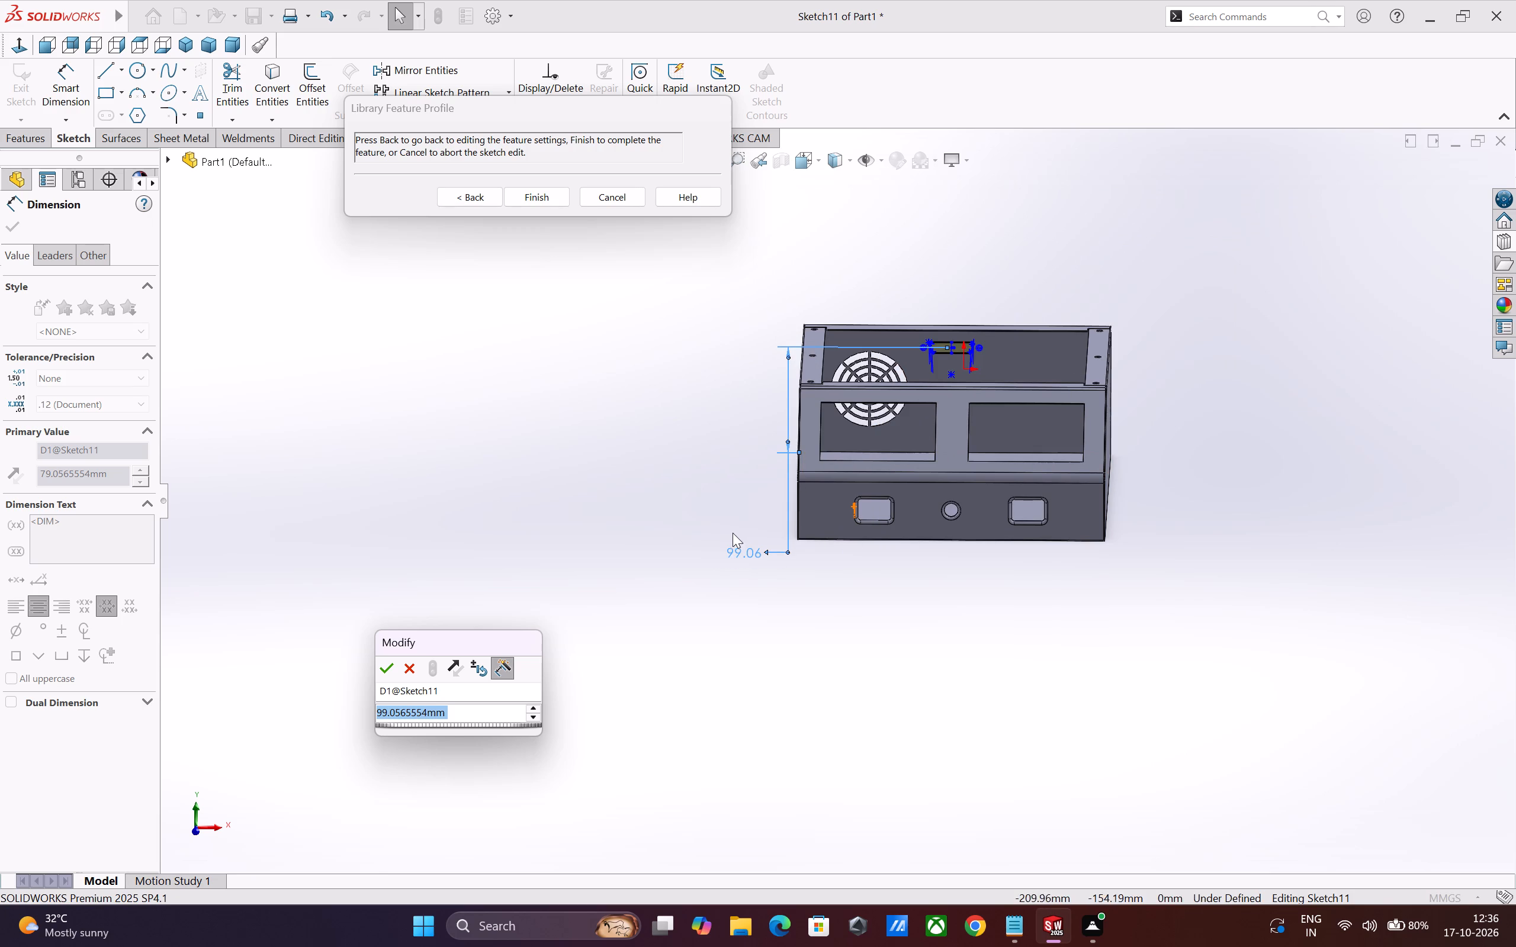
{"action": "double_click", "coordinate": [454, 715]}
{"action": "type", "text": "60"}
{"action": "key", "text": "Return"}
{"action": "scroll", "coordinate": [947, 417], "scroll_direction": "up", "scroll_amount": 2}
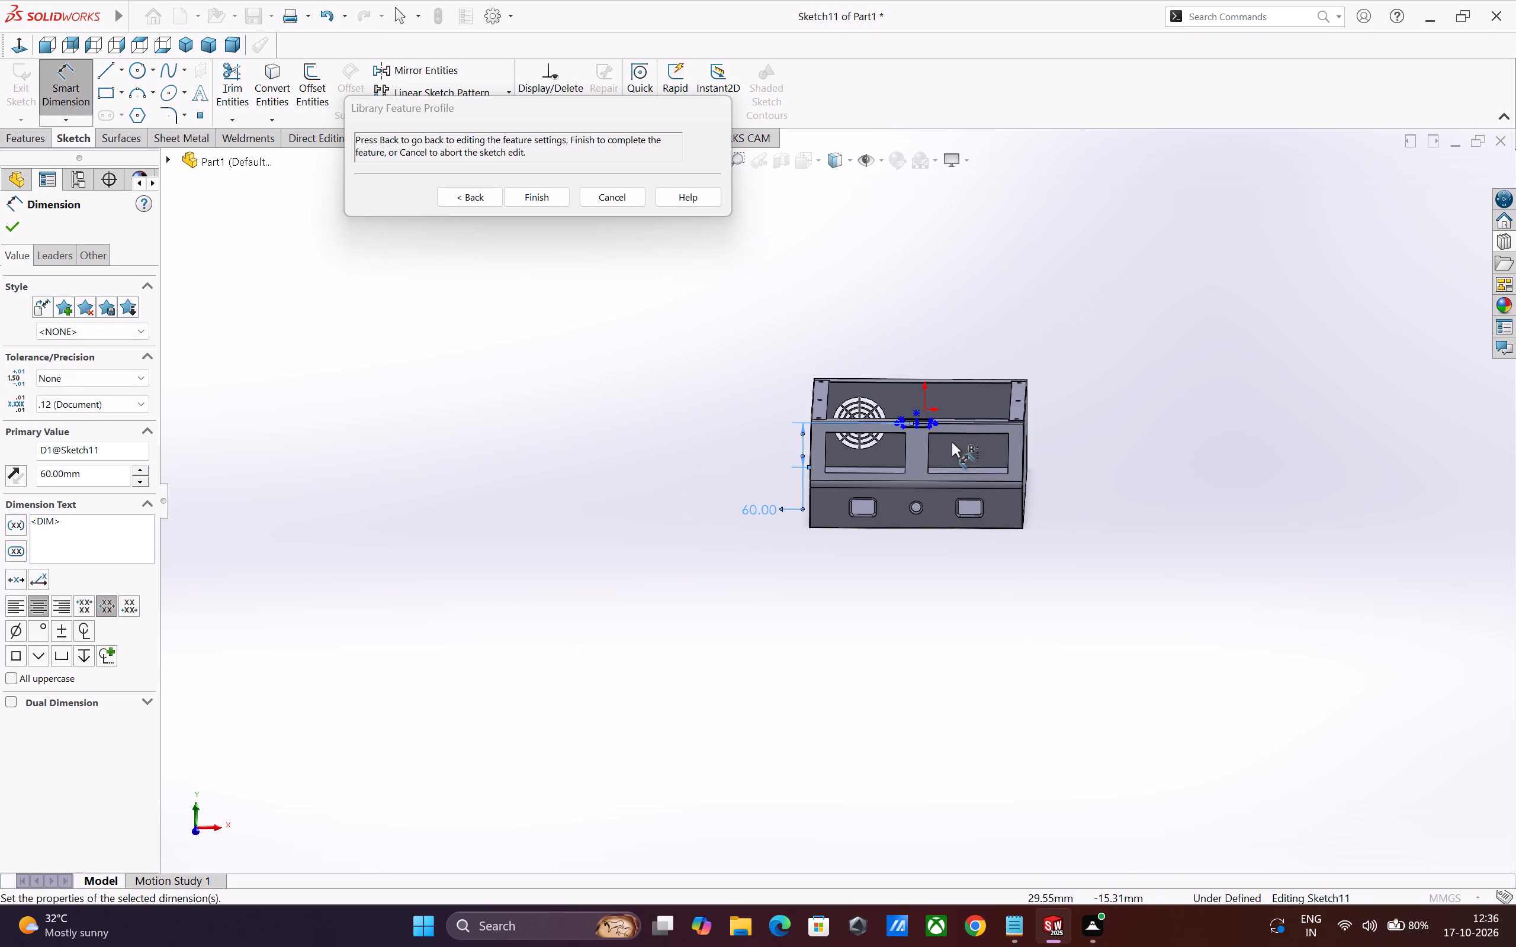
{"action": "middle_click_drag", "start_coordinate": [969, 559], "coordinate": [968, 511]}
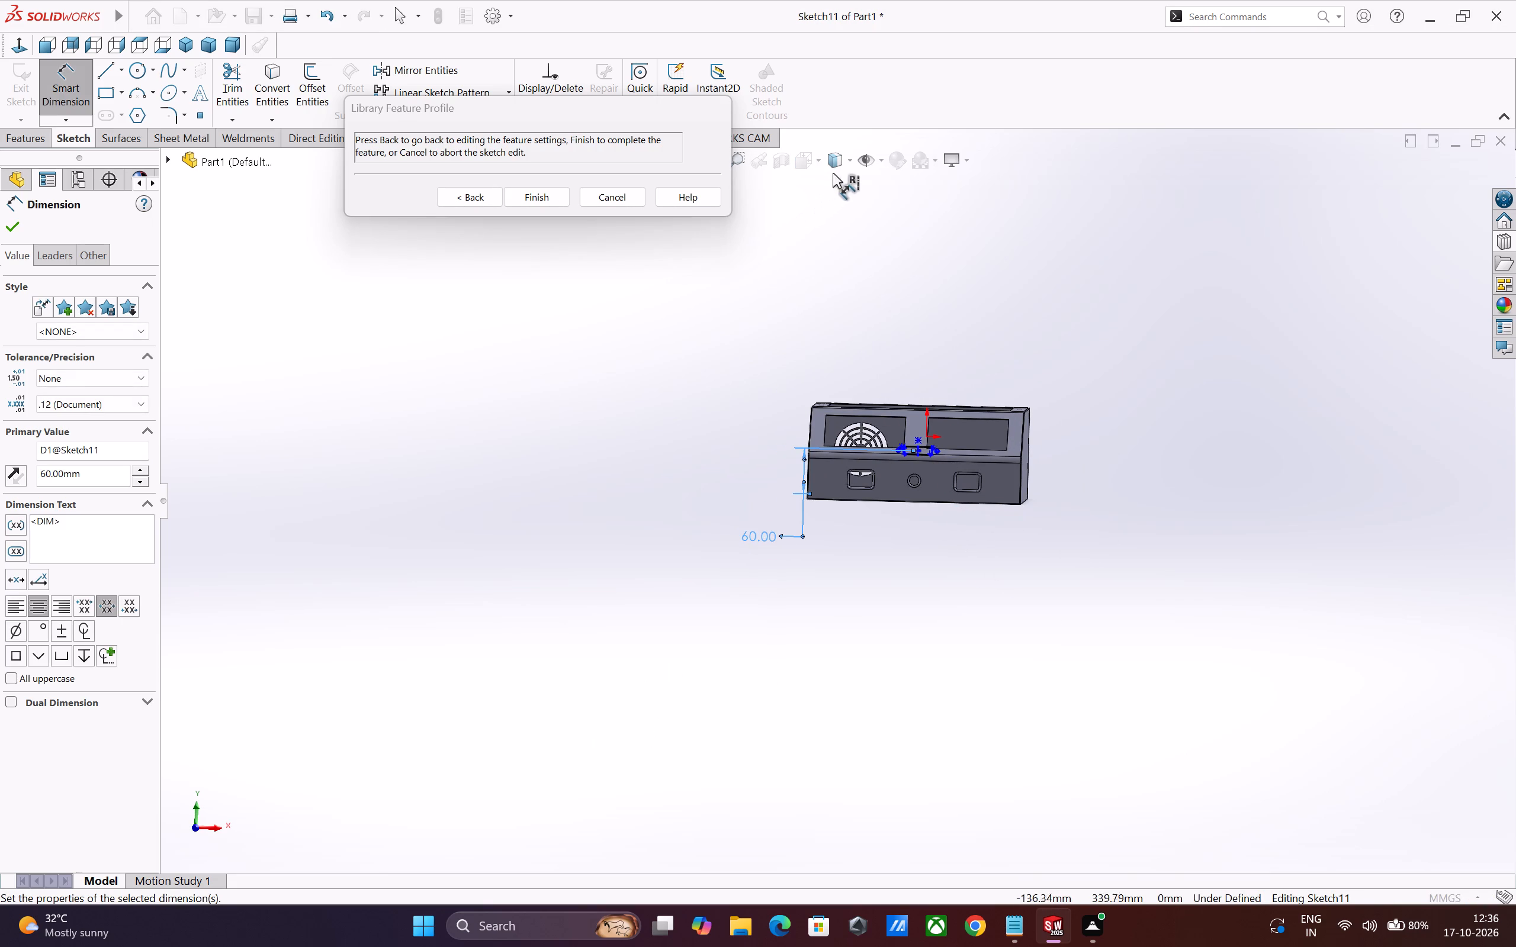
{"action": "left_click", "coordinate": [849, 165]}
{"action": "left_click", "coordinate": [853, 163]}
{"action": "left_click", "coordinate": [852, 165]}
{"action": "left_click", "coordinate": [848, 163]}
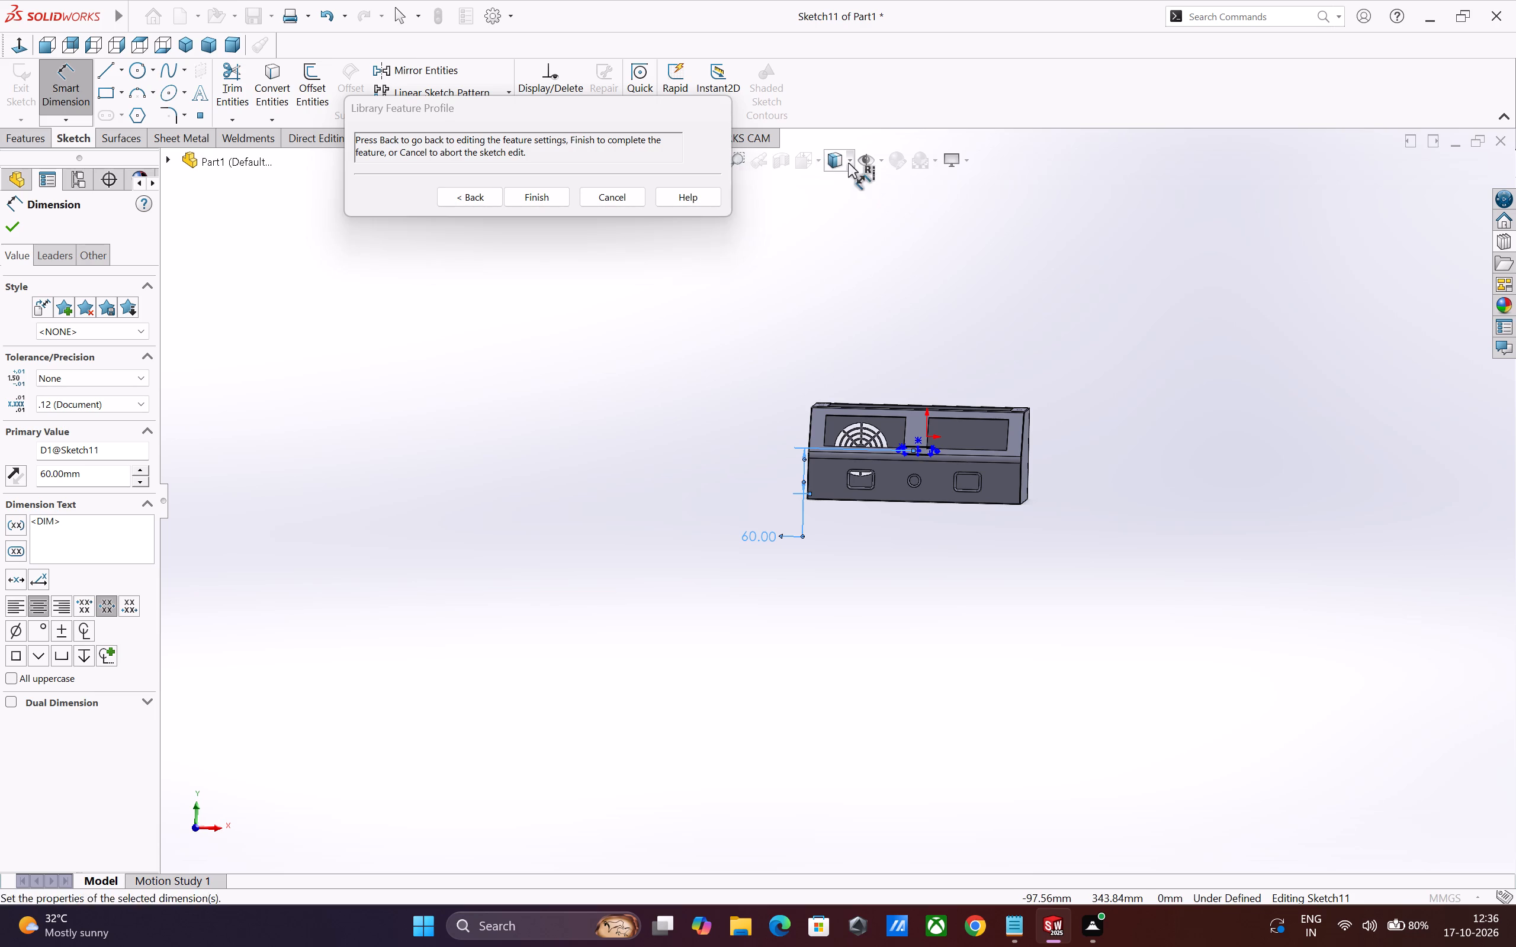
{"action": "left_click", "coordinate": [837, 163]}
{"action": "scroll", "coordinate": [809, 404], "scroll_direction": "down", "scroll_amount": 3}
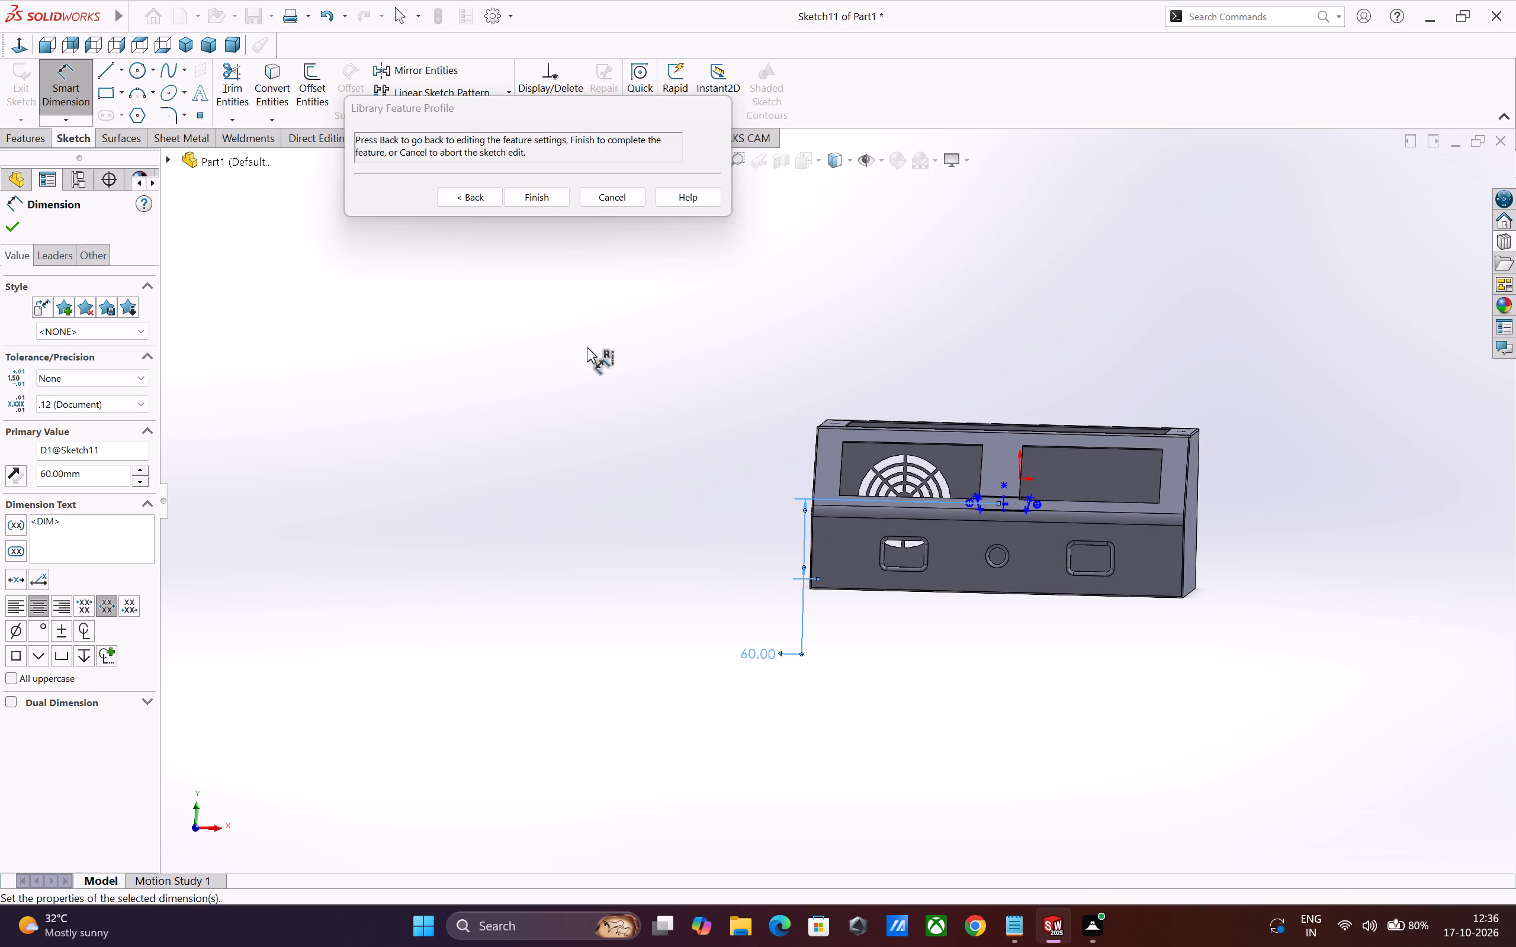
Dimension the horizontal distance from the D-shaped profile's vertical centerline to the housing's side edge on the vent side as 50 mm.
{"action": "left_click", "coordinate": [23, 50]}
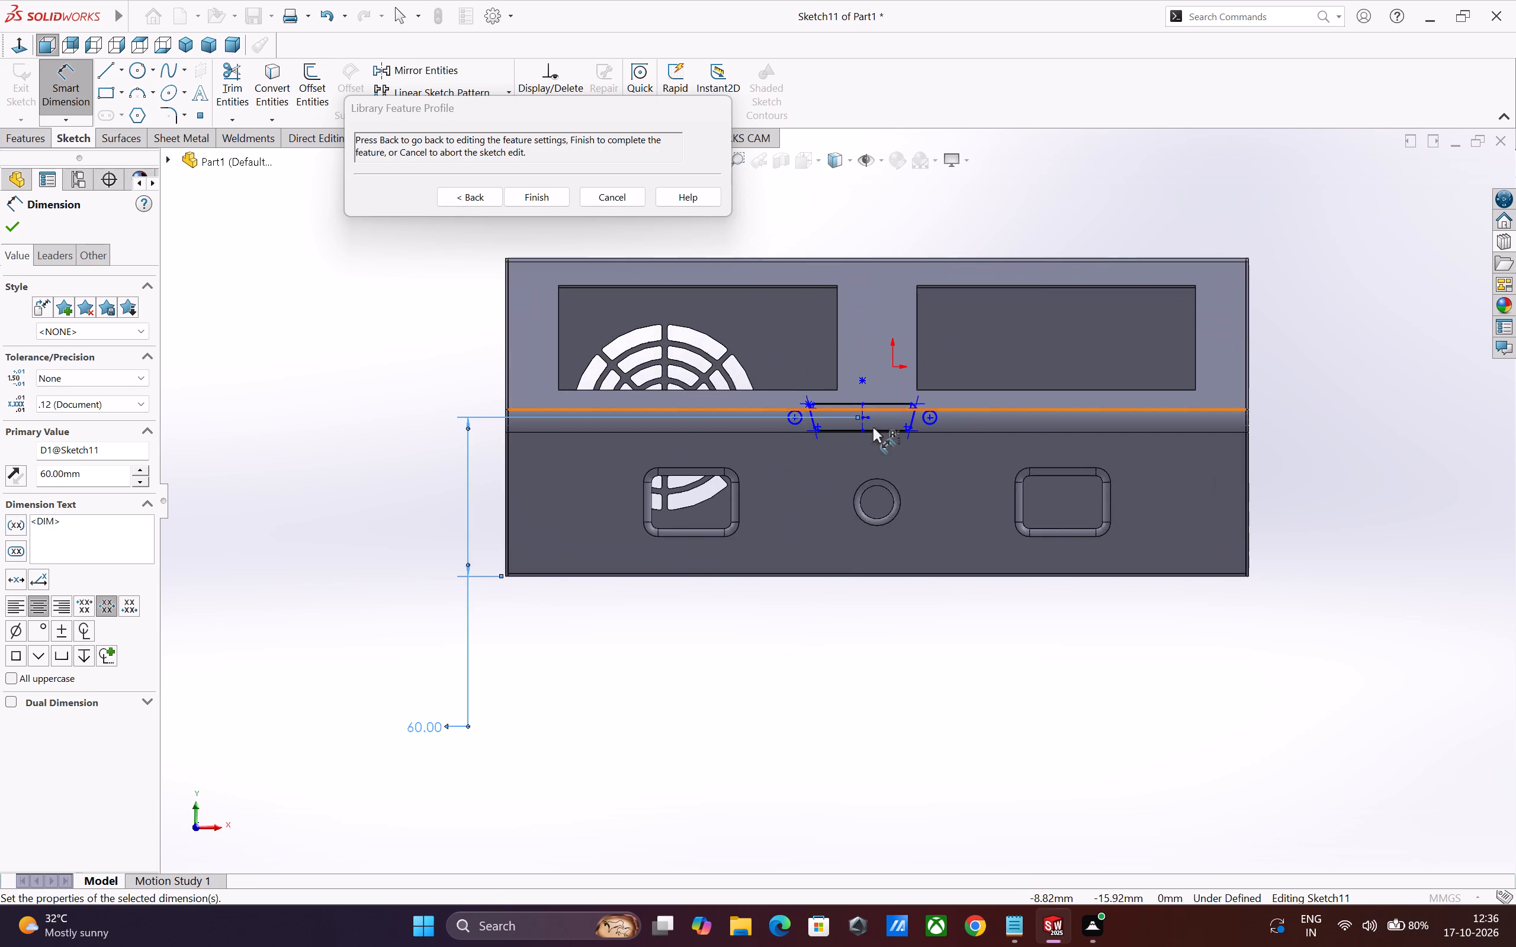
{"action": "scroll", "coordinate": [886, 453], "scroll_direction": "up", "scroll_amount": 1}
{"action": "scroll", "coordinate": [886, 453], "scroll_direction": "down", "scroll_amount": 1}
{"action": "scroll", "coordinate": [825, 436], "scroll_direction": "down", "scroll_amount": 2}
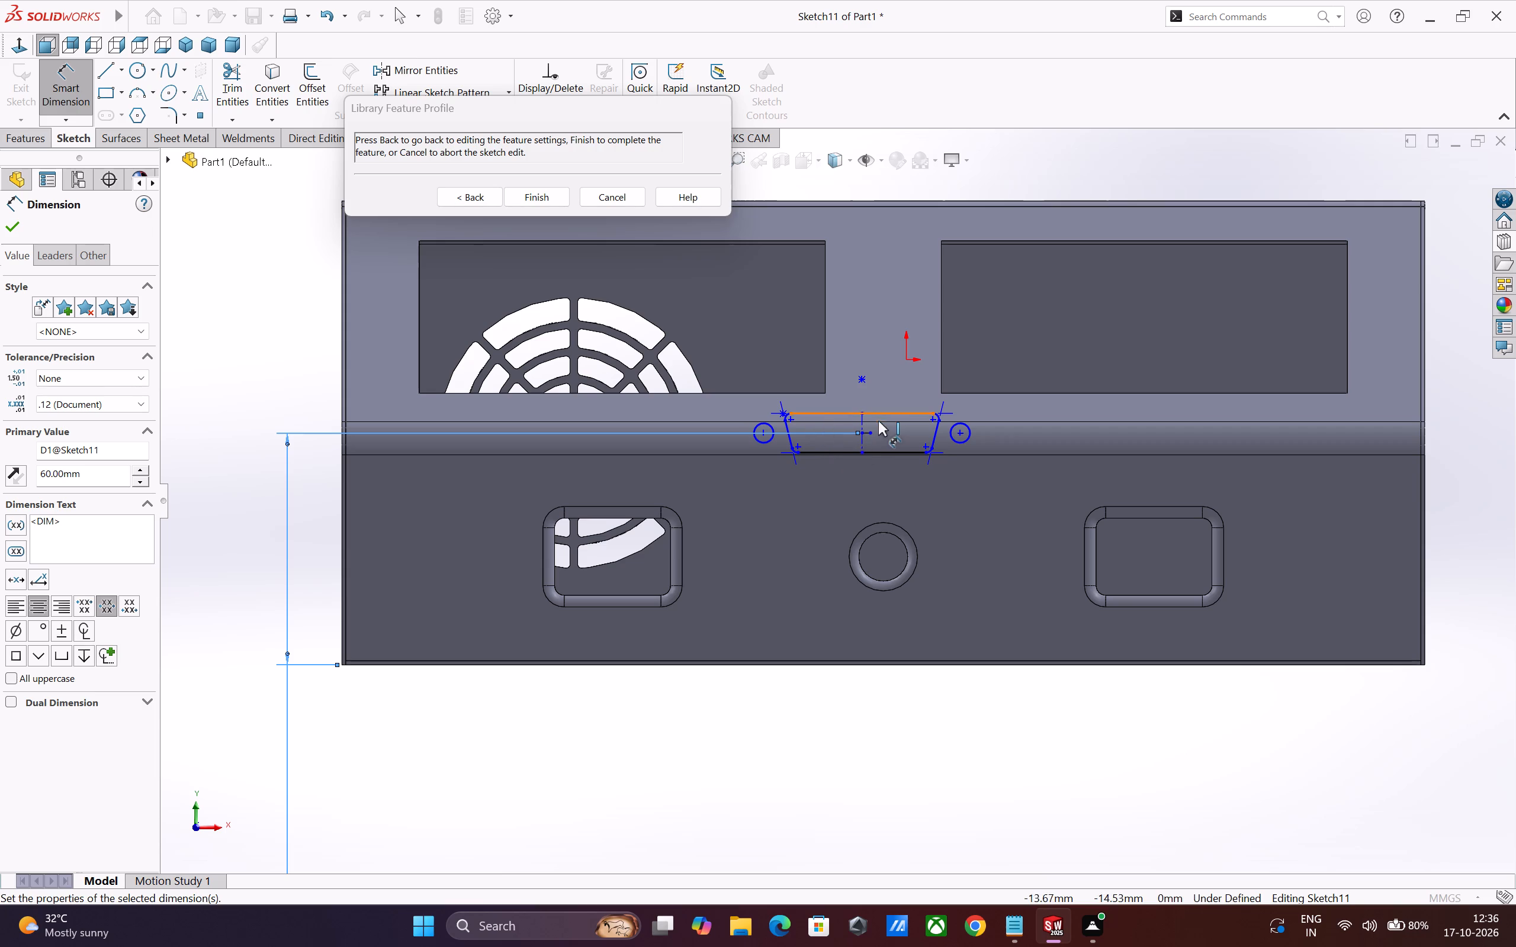
{"action": "scroll", "coordinate": [882, 421], "scroll_direction": "down", "scroll_amount": 2}
{"action": "left_click", "coordinate": [849, 456]}
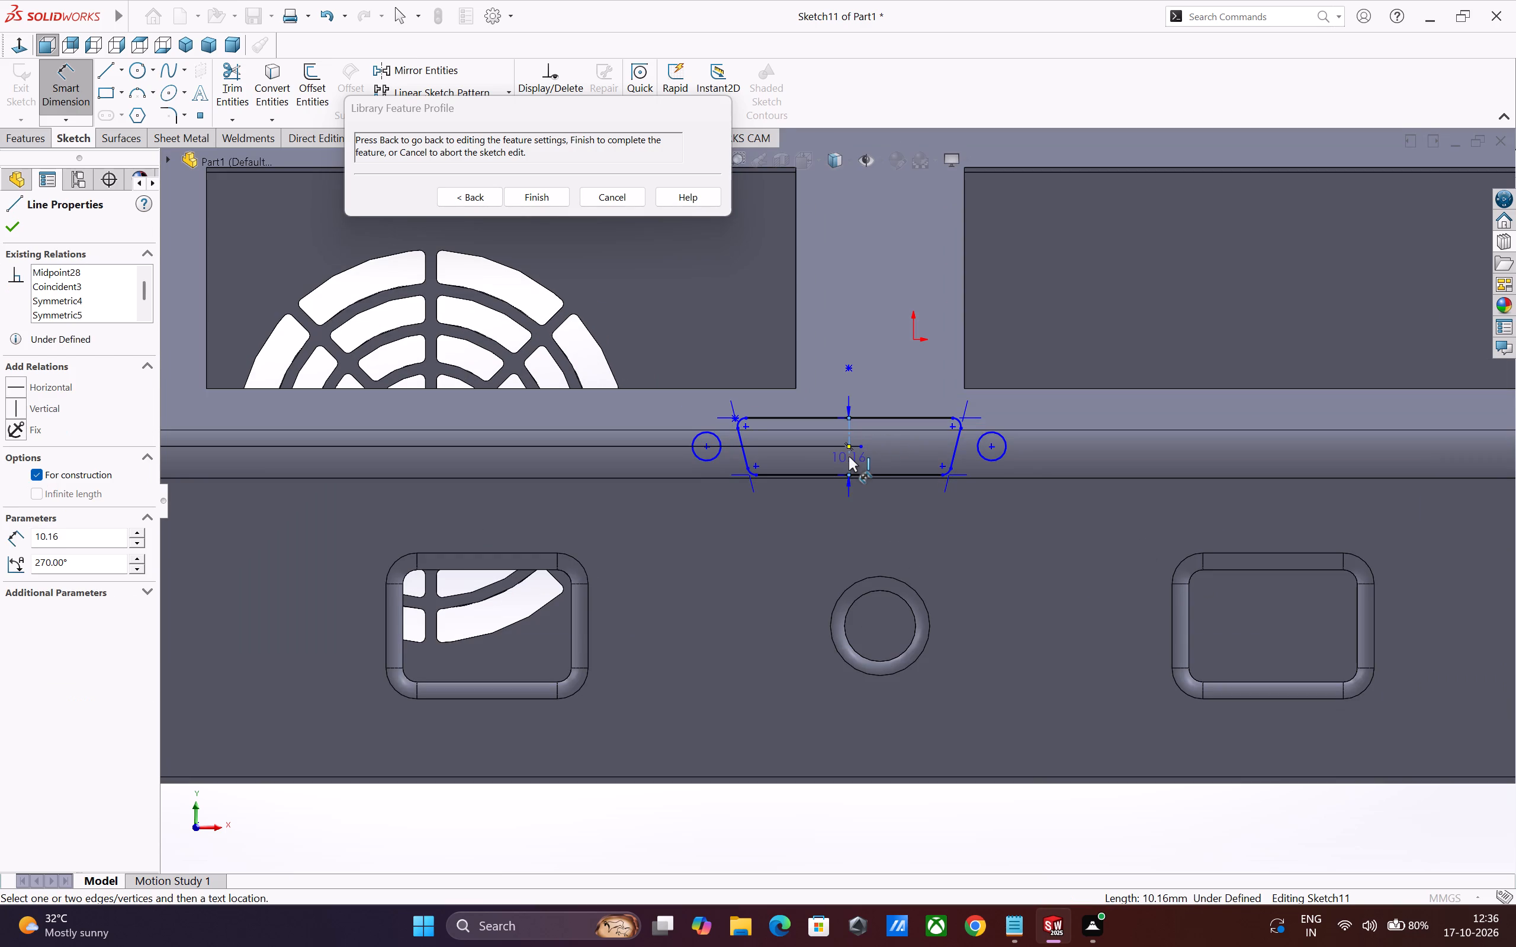
{"action": "scroll", "coordinate": [846, 463], "scroll_direction": "down", "scroll_amount": 11}
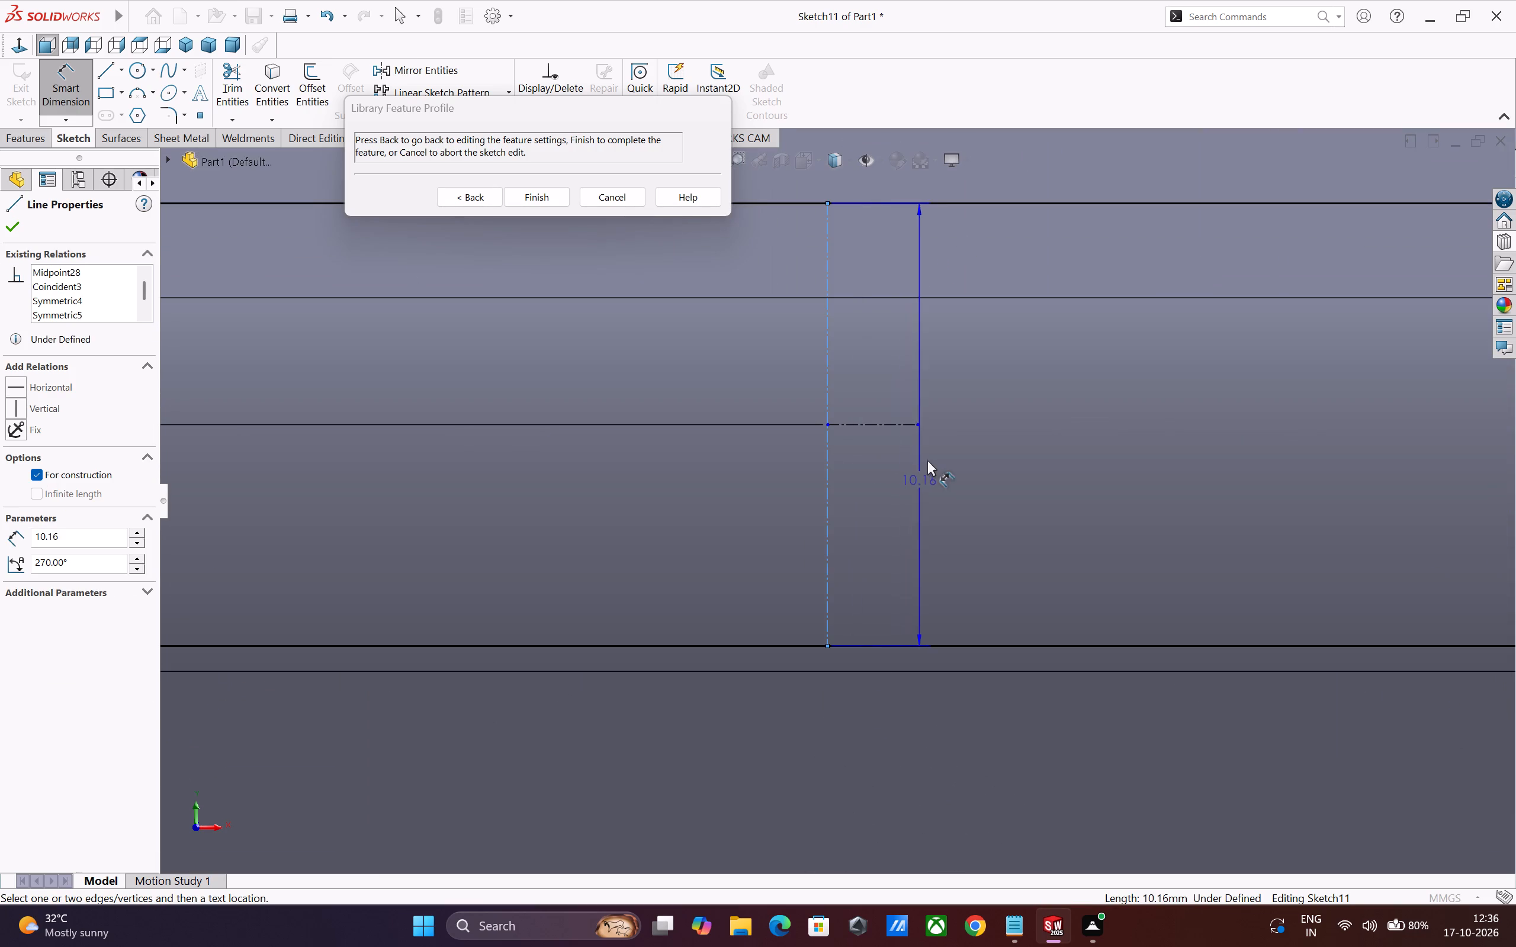
{"action": "scroll", "coordinate": [839, 476], "scroll_direction": "up", "scroll_amount": 3}
{"action": "scroll", "coordinate": [812, 527], "scroll_direction": "up", "scroll_amount": 15}
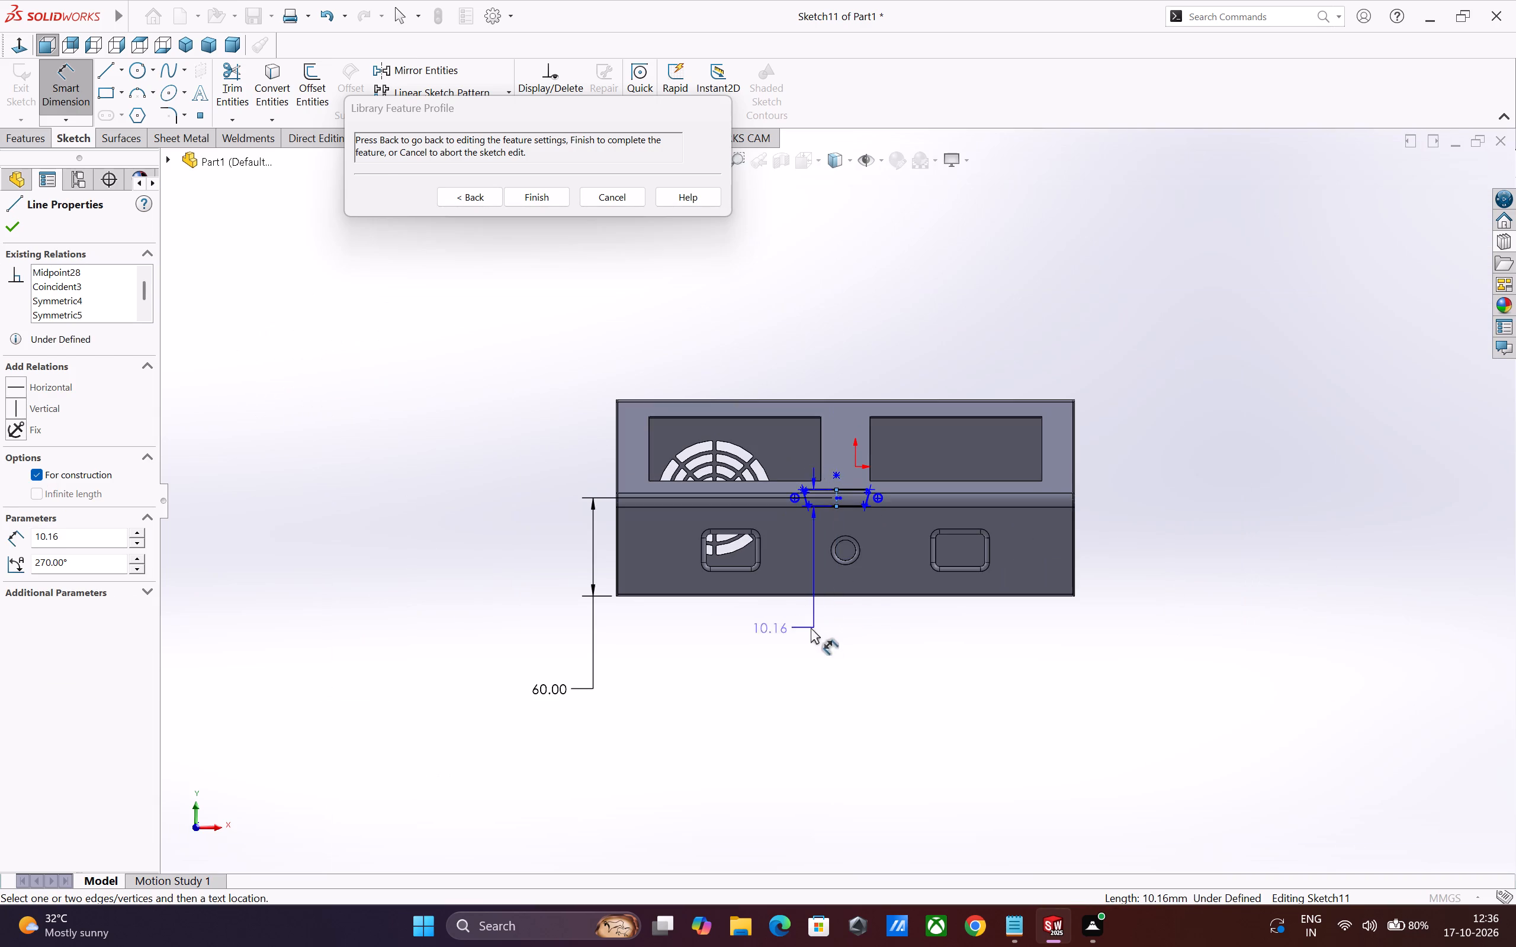
{"action": "scroll", "coordinate": [728, 615], "scroll_direction": "down", "scroll_amount": 5}
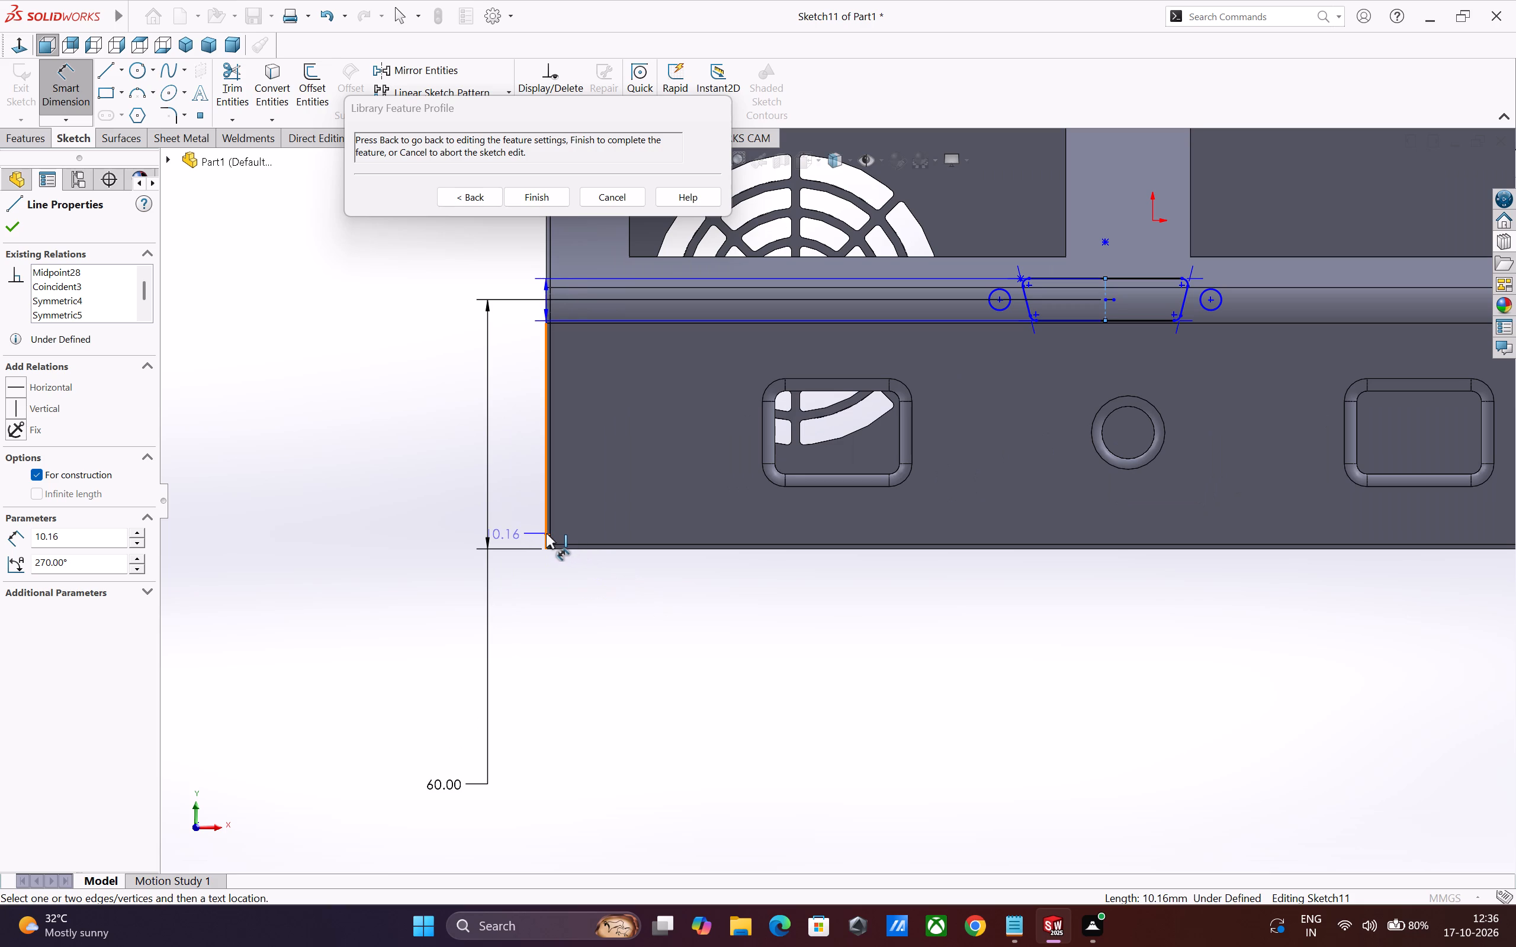
{"action": "left_click", "coordinate": [546, 535]}
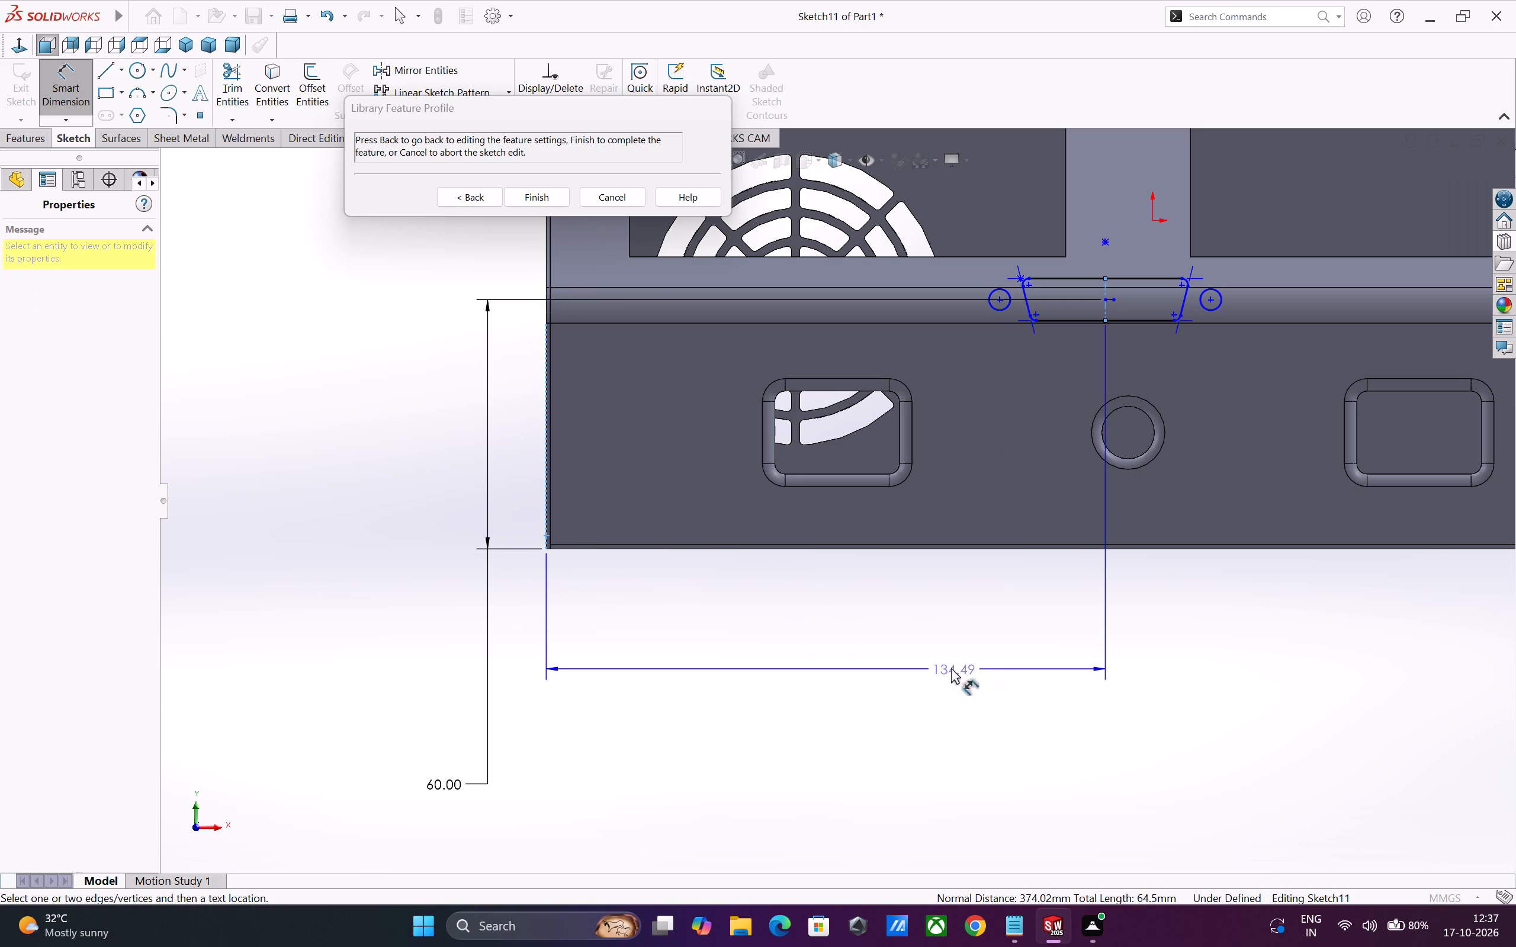
{"action": "left_click", "coordinate": [796, 649]}
{"action": "scroll", "coordinate": [760, 640], "scroll_direction": "up", "scroll_amount": 2}
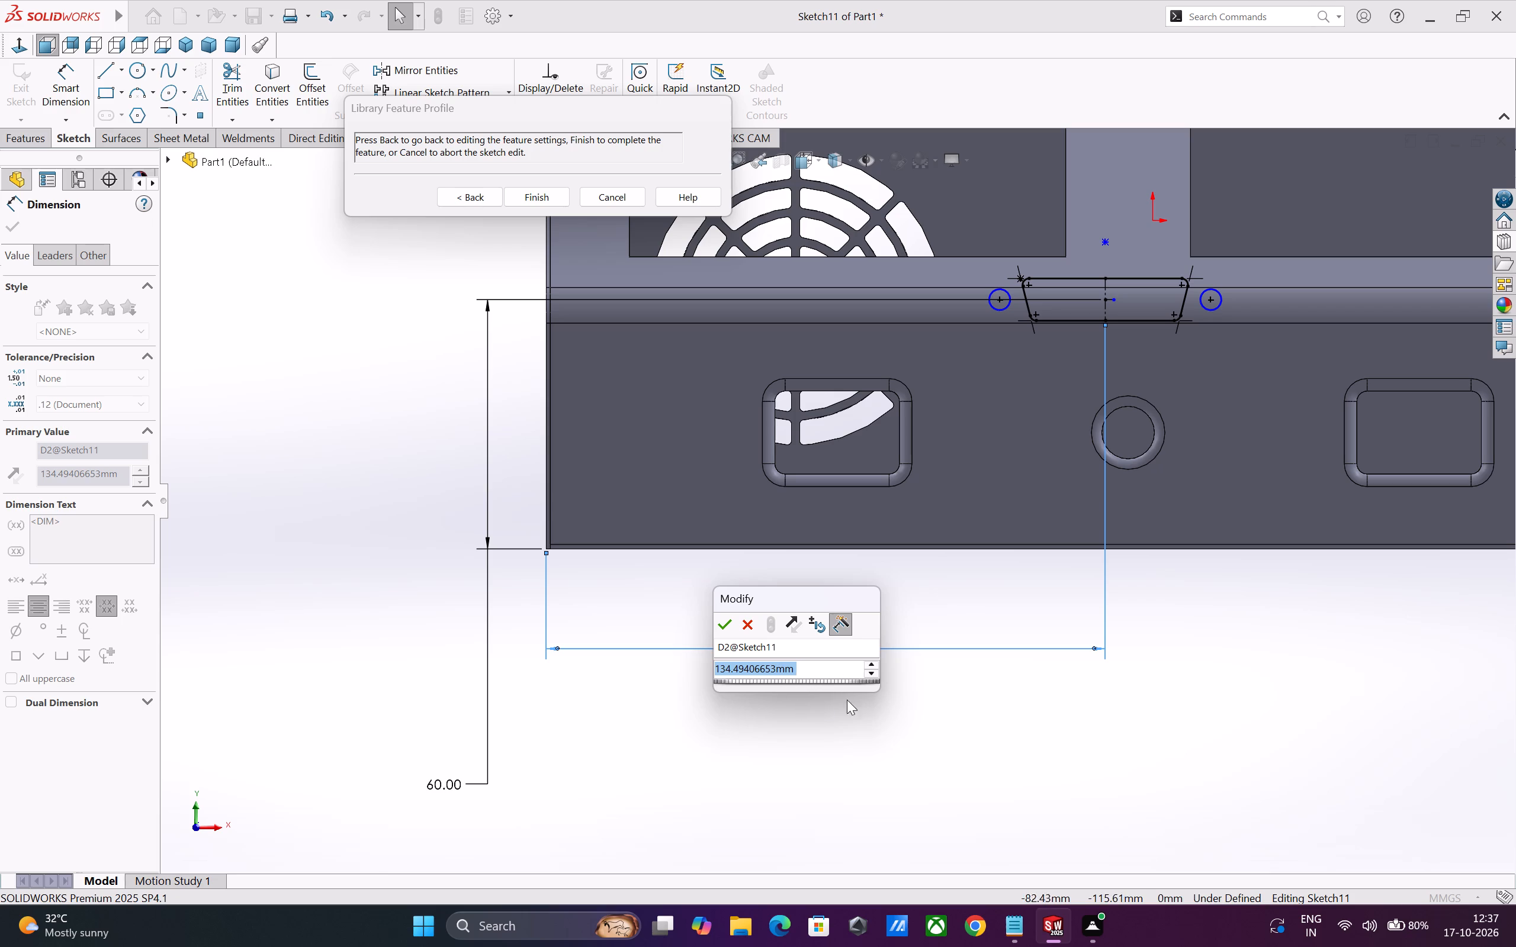
{"action": "scroll", "coordinate": [762, 685], "scroll_direction": "down", "scroll_amount": 1}
{"action": "scroll", "coordinate": [1041, 536], "scroll_direction": "up", "scroll_amount": 1}
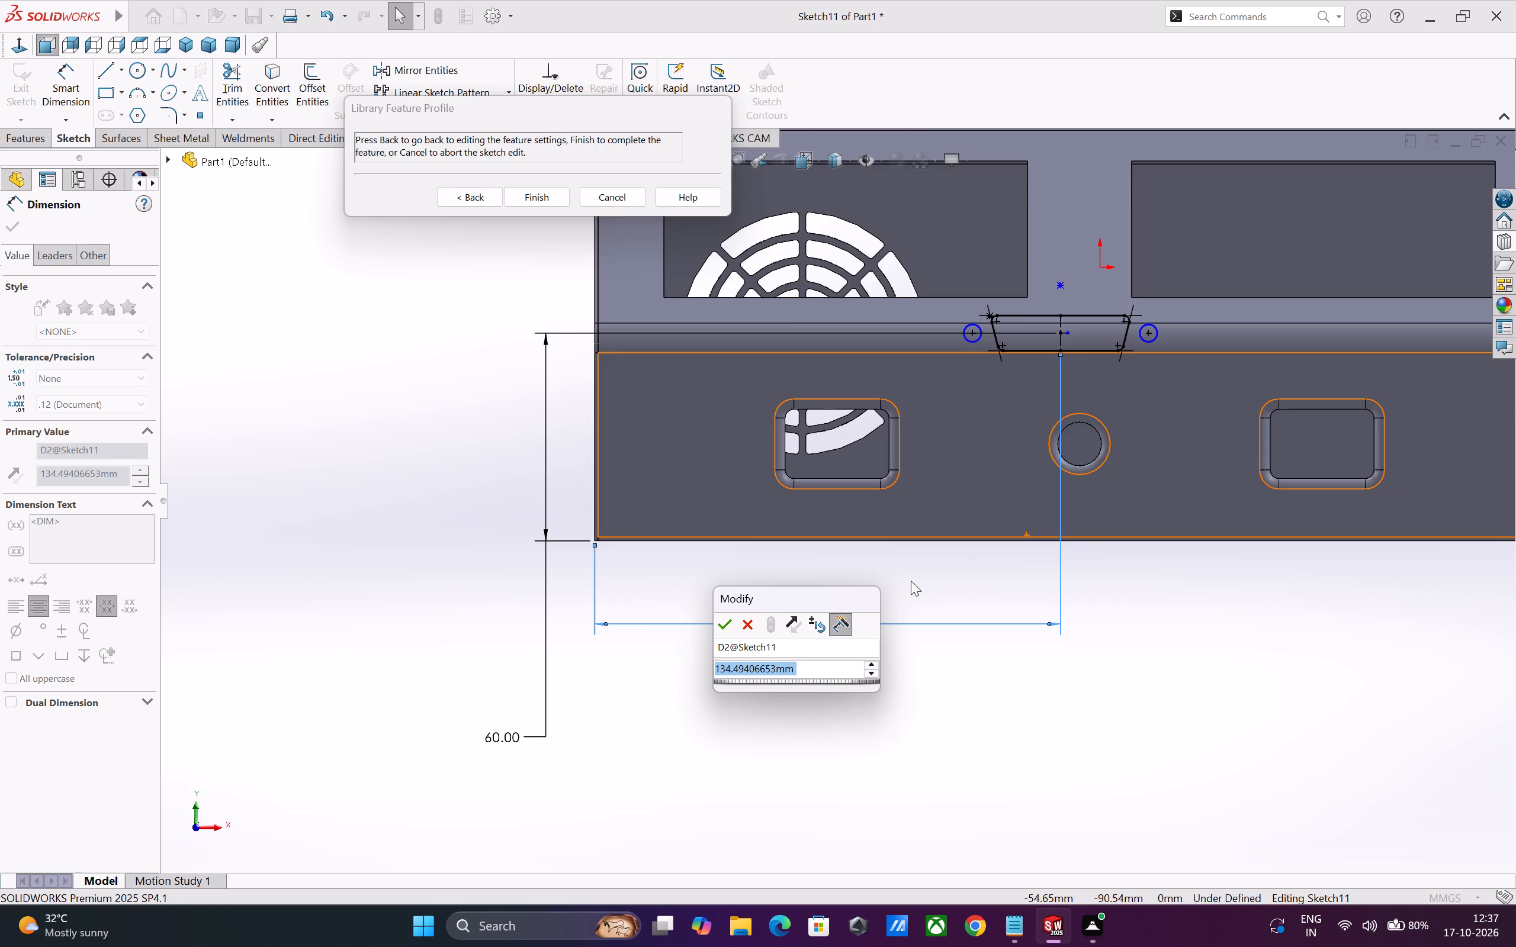
{"action": "scroll", "coordinate": [963, 565], "scroll_direction": "up", "scroll_amount": 3}
{"action": "scroll", "coordinate": [967, 438], "scroll_direction": "down", "scroll_amount": 5}
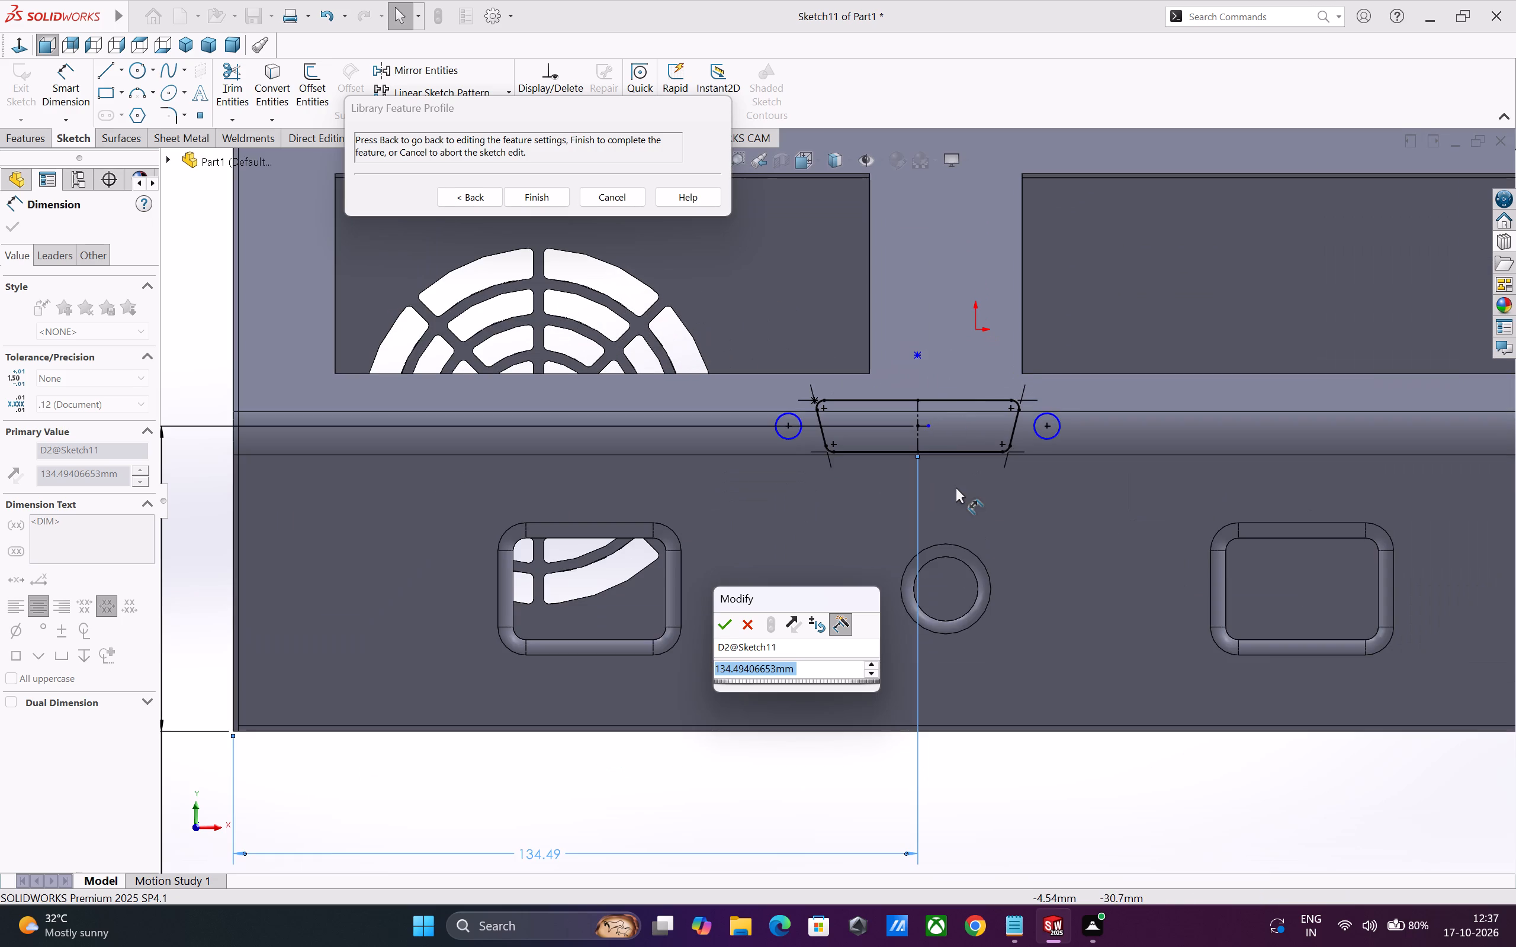
{"action": "scroll", "coordinate": [943, 503], "scroll_direction": "down", "scroll_amount": 1}
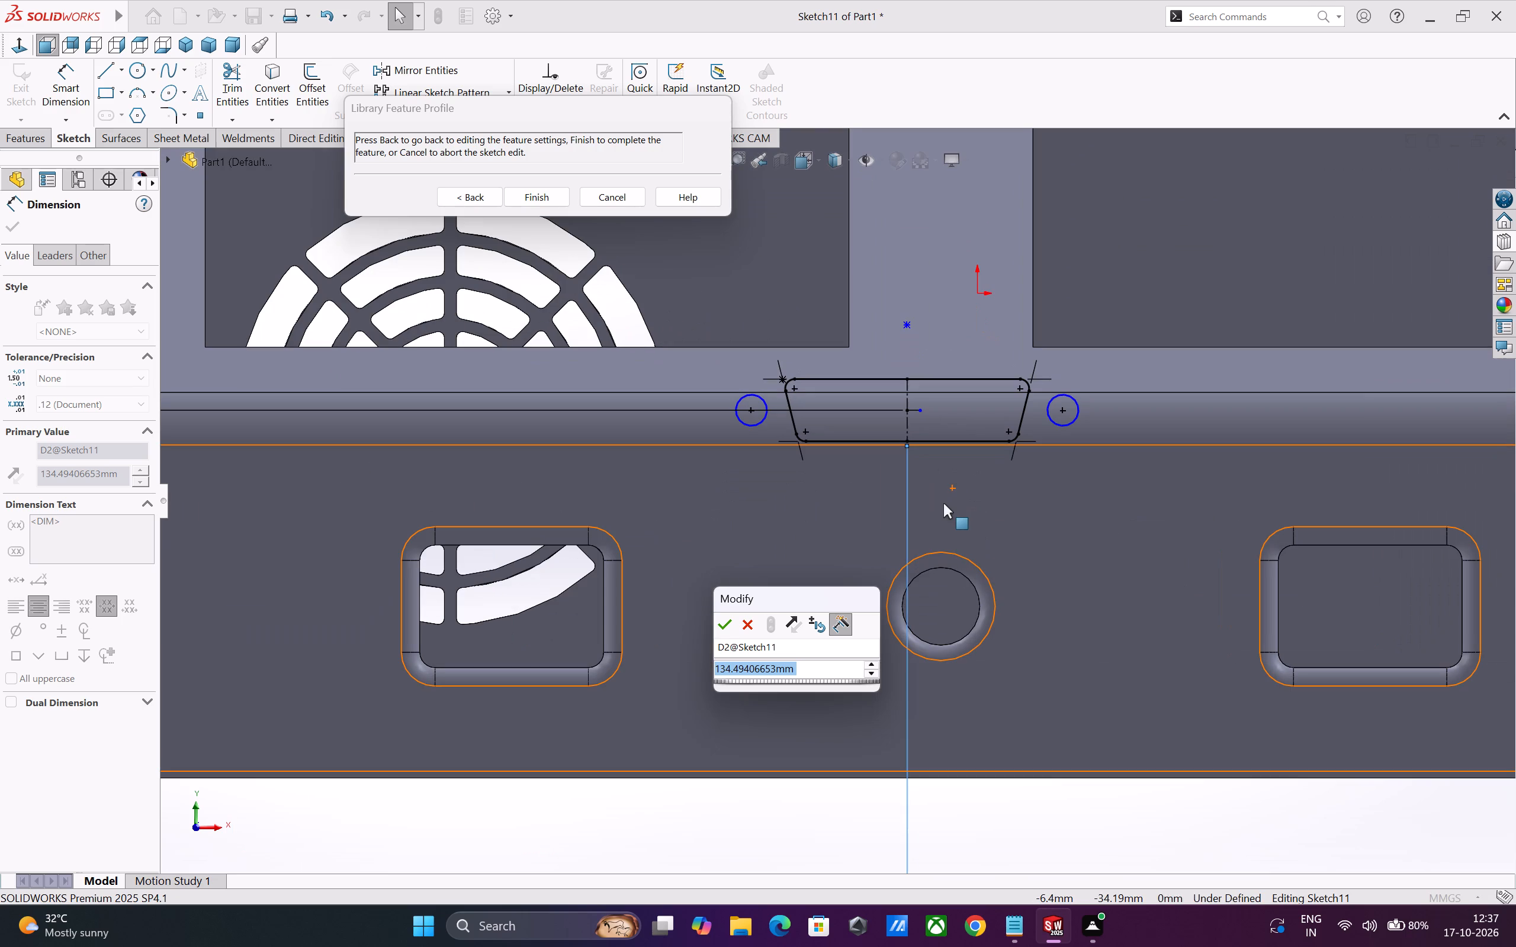
{"action": "scroll", "coordinate": [943, 503], "scroll_direction": "down", "scroll_amount": 2}
{"action": "scroll", "coordinate": [932, 528], "scroll_direction": "up", "scroll_amount": 2}
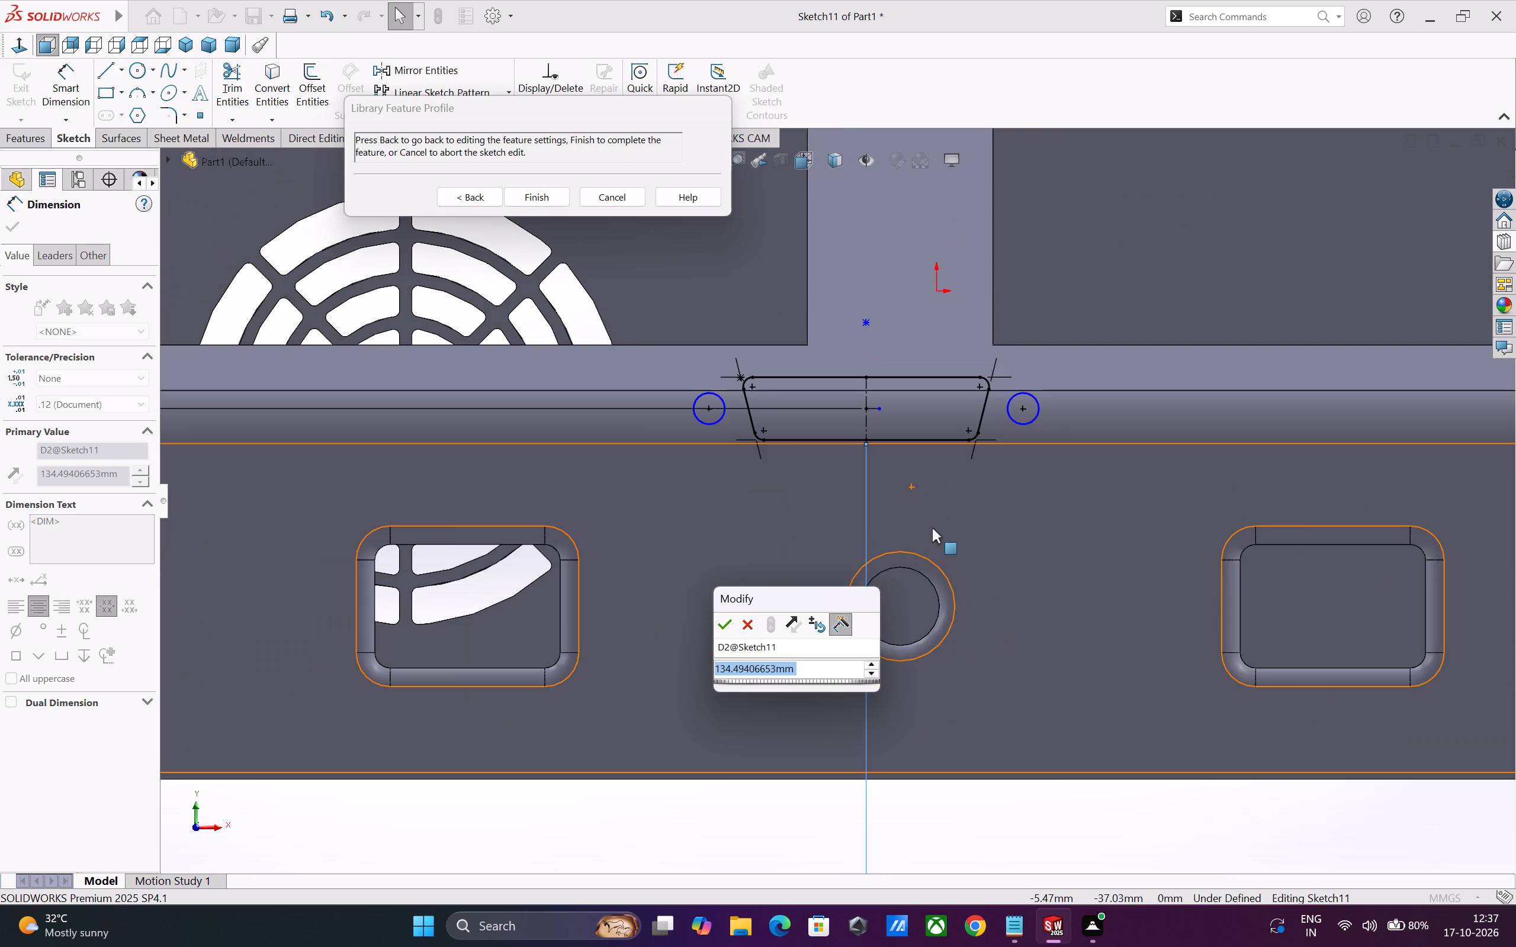
{"action": "scroll", "coordinate": [932, 528], "scroll_direction": "up", "scroll_amount": 5}
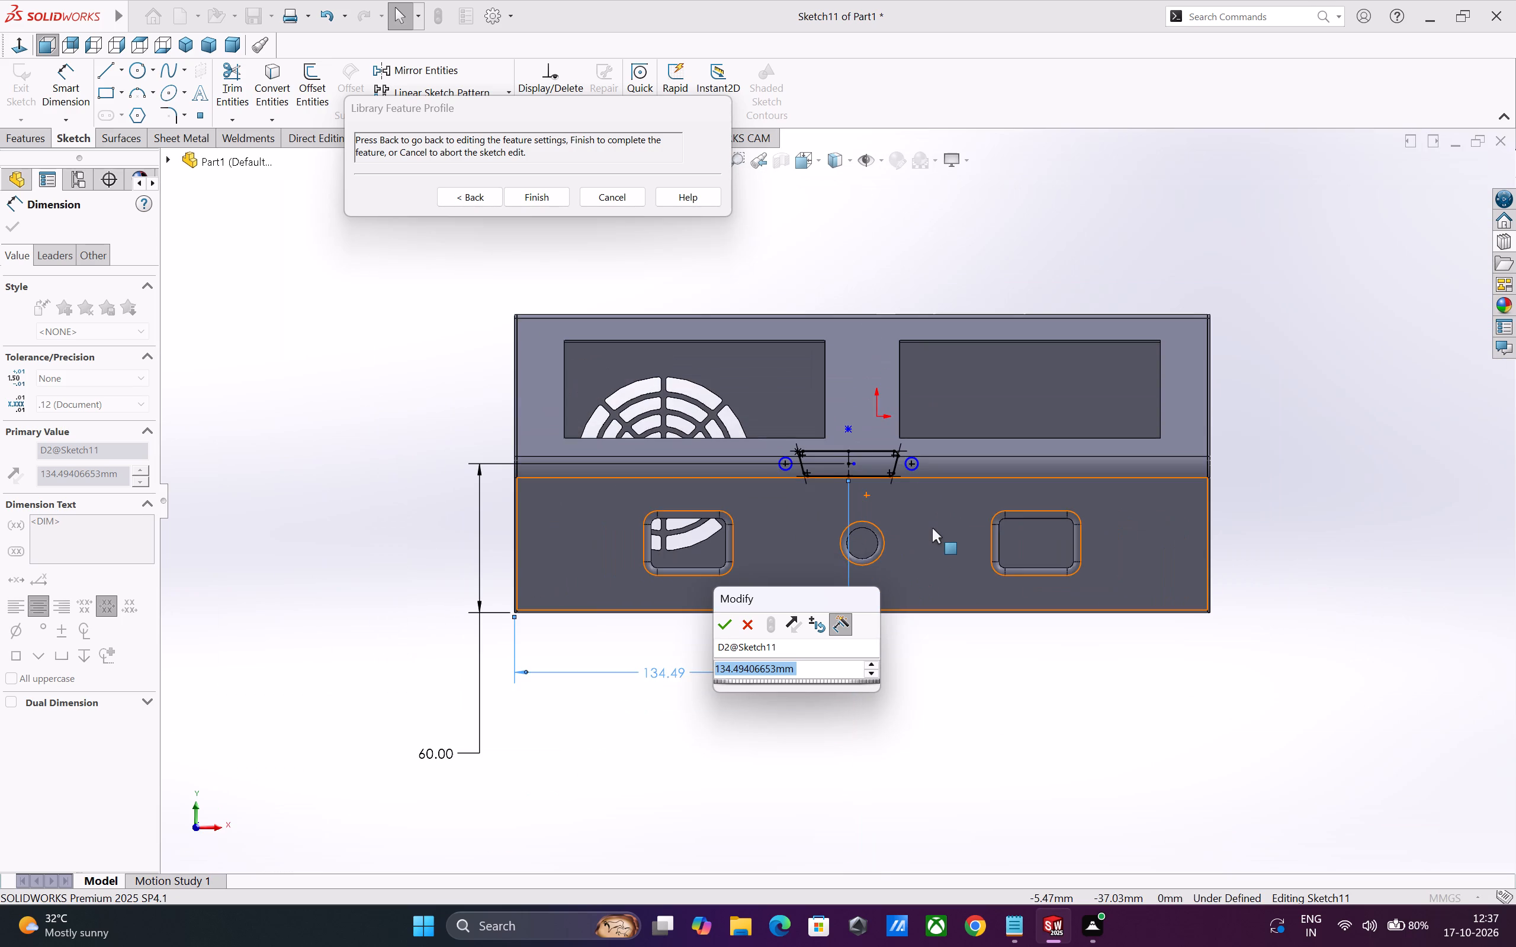
{"action": "scroll", "coordinate": [861, 487], "scroll_direction": "down", "scroll_amount": 3}
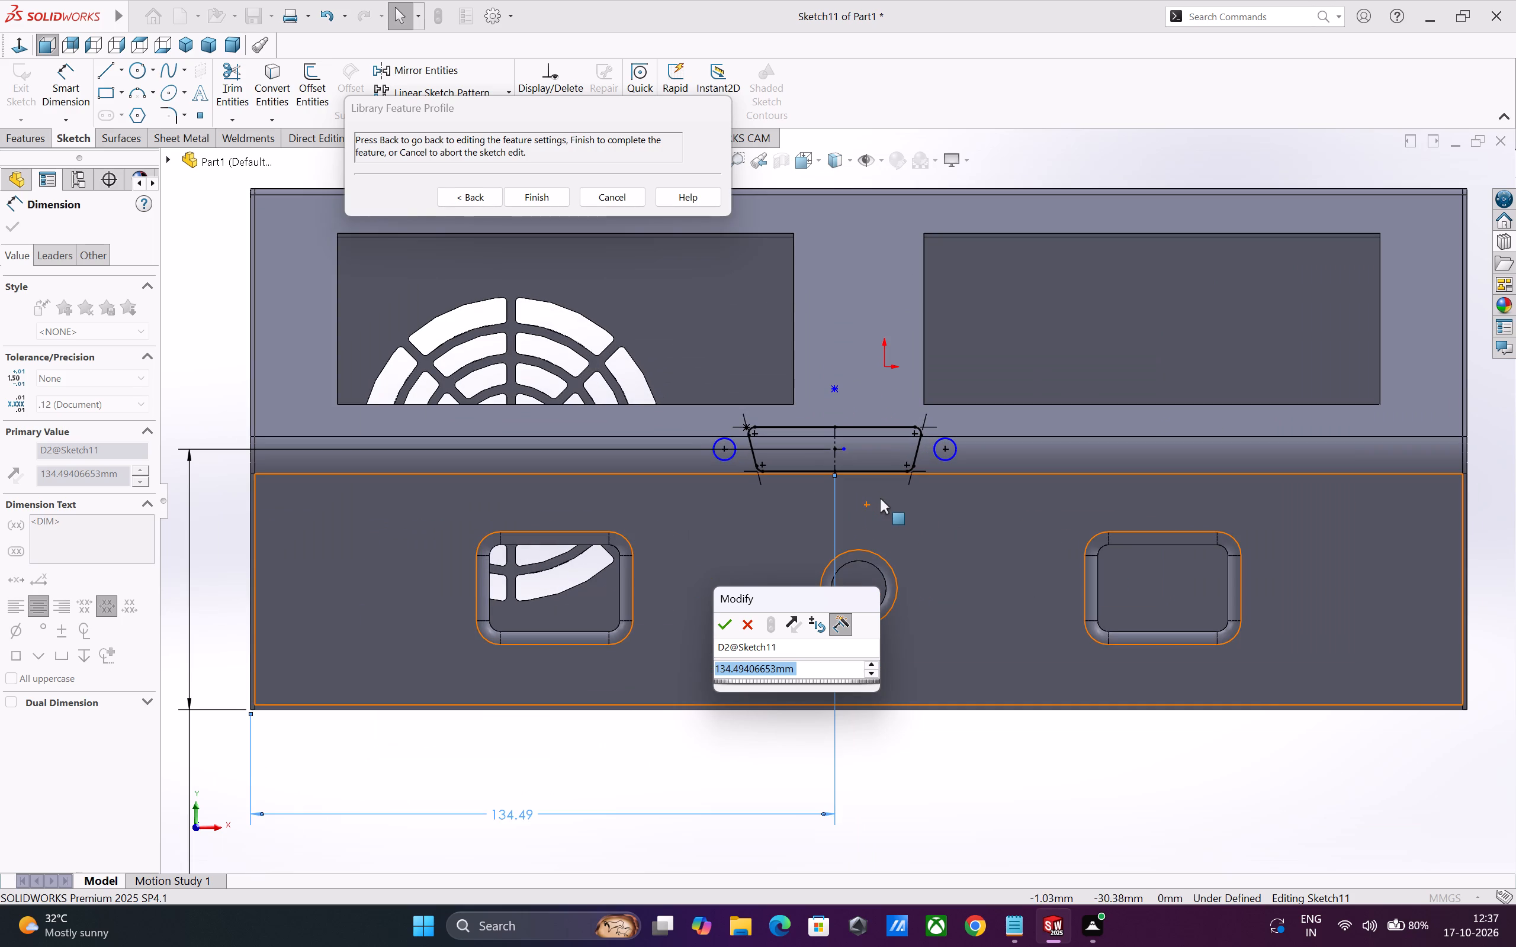
{"action": "scroll", "coordinate": [875, 524], "scroll_direction": "down", "scroll_amount": 1}
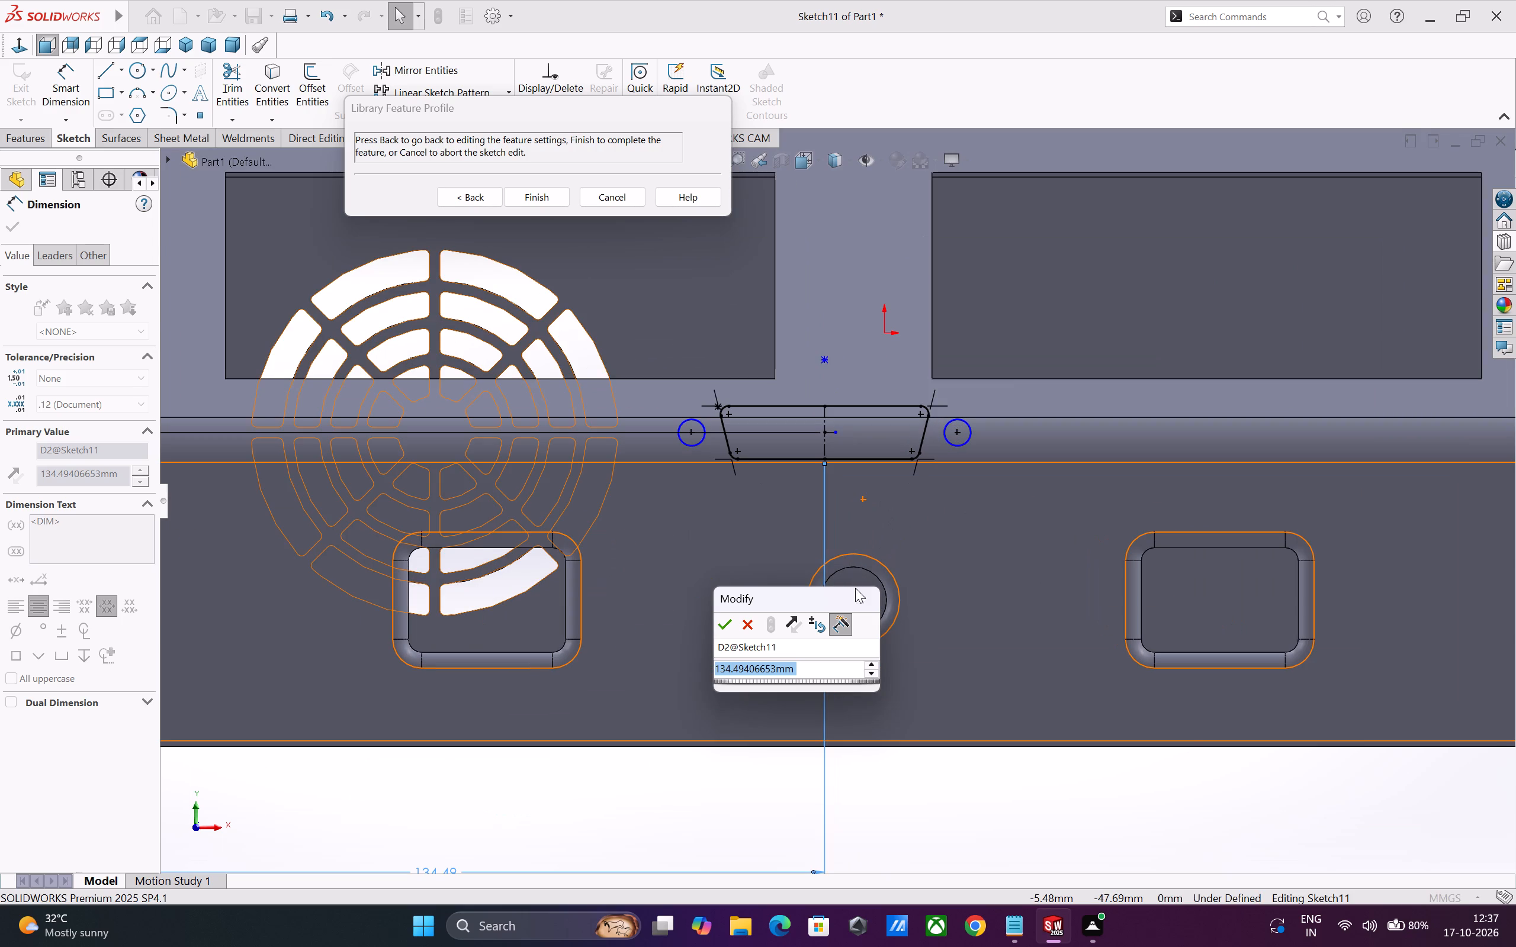
{"action": "scroll", "coordinate": [855, 604], "scroll_direction": "down", "scroll_amount": 2}
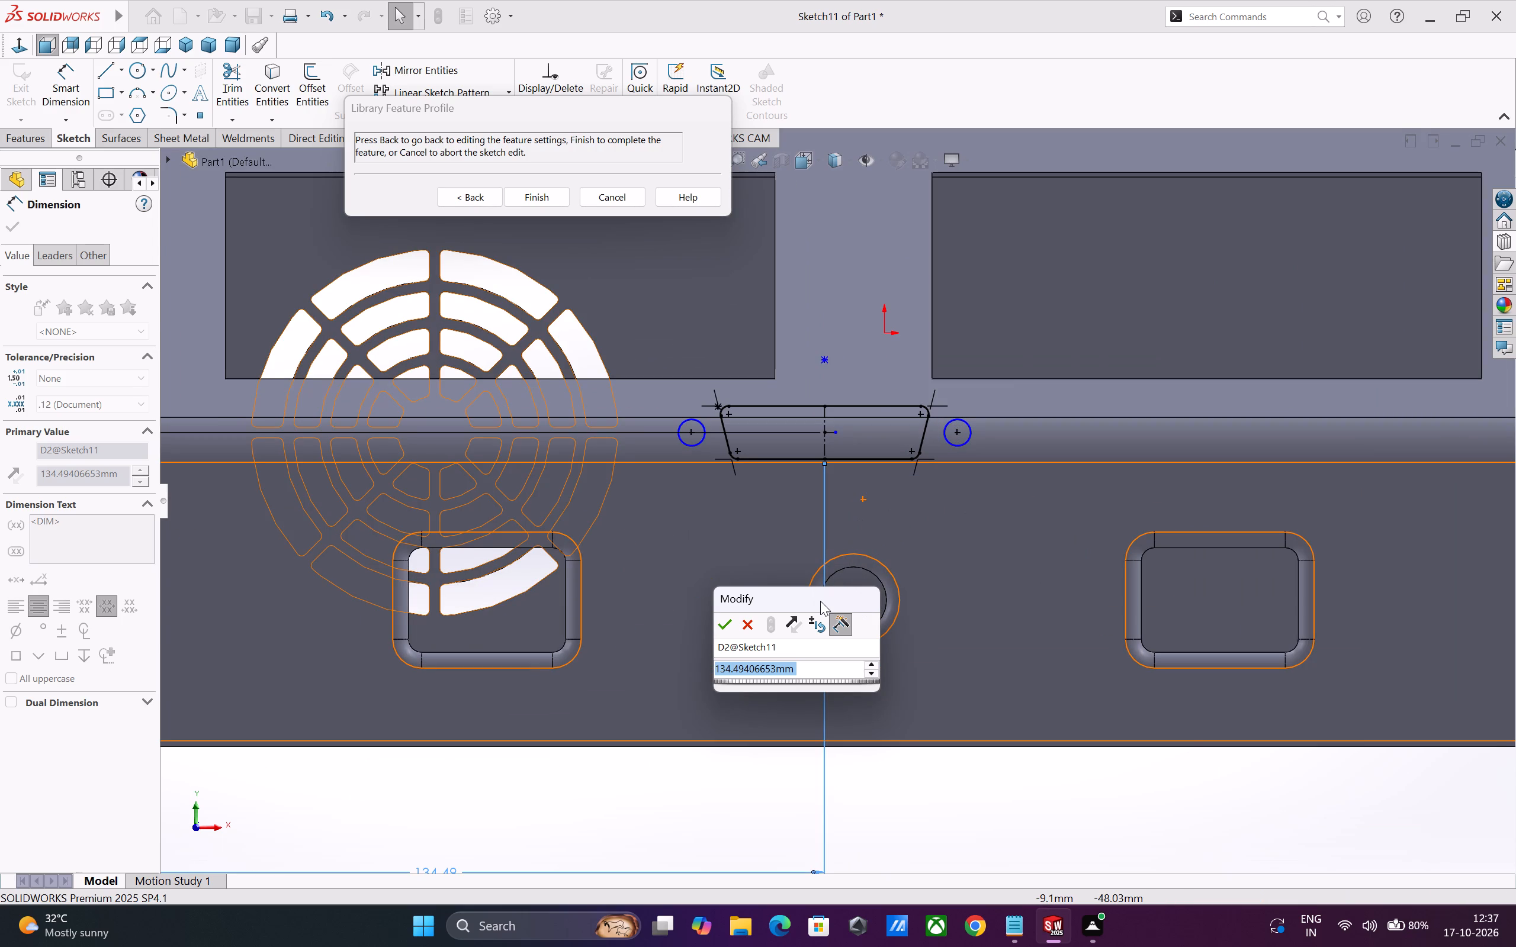
{"action": "scroll", "coordinate": [820, 601], "scroll_direction": "up", "scroll_amount": 3}
{"action": "scroll", "coordinate": [722, 694], "scroll_direction": "up", "scroll_amount": 3}
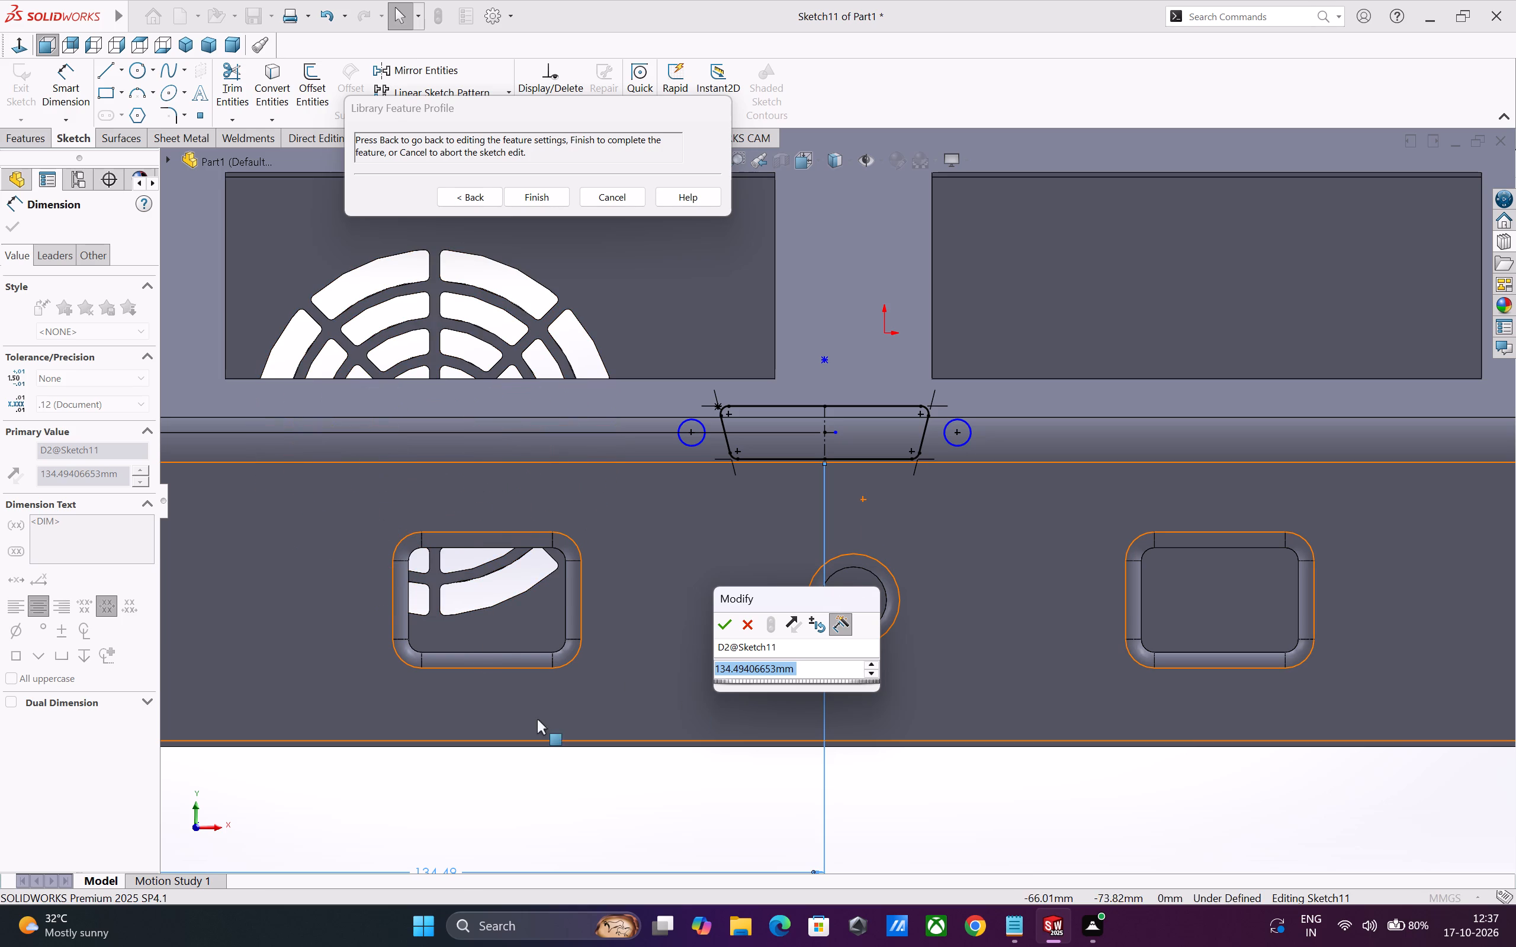
{"action": "scroll", "coordinate": [537, 719], "scroll_direction": "up", "scroll_amount": 3}
{"action": "scroll", "coordinate": [399, 660], "scroll_direction": "down", "scroll_amount": 4}
{"action": "scroll", "coordinate": [581, 611], "scroll_direction": "down", "scroll_amount": 3}
{"action": "scroll", "coordinate": [704, 648], "scroll_direction": "up", "scroll_amount": 2}
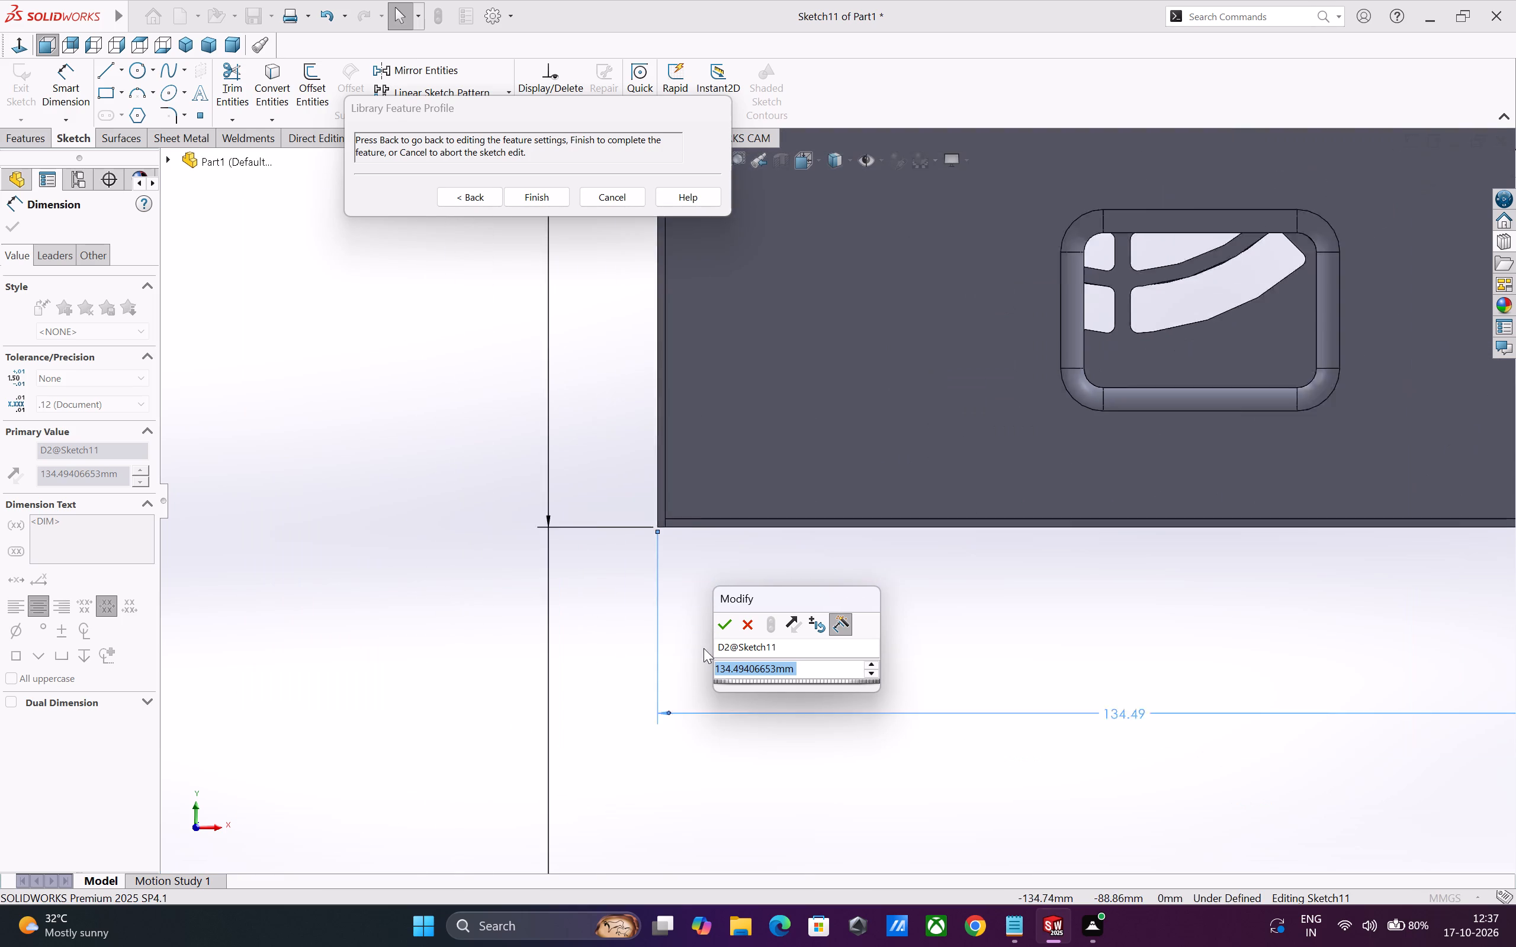
{"action": "scroll", "coordinate": [704, 648], "scroll_direction": "up", "scroll_amount": 3}
{"action": "double_click", "coordinate": [814, 668]}
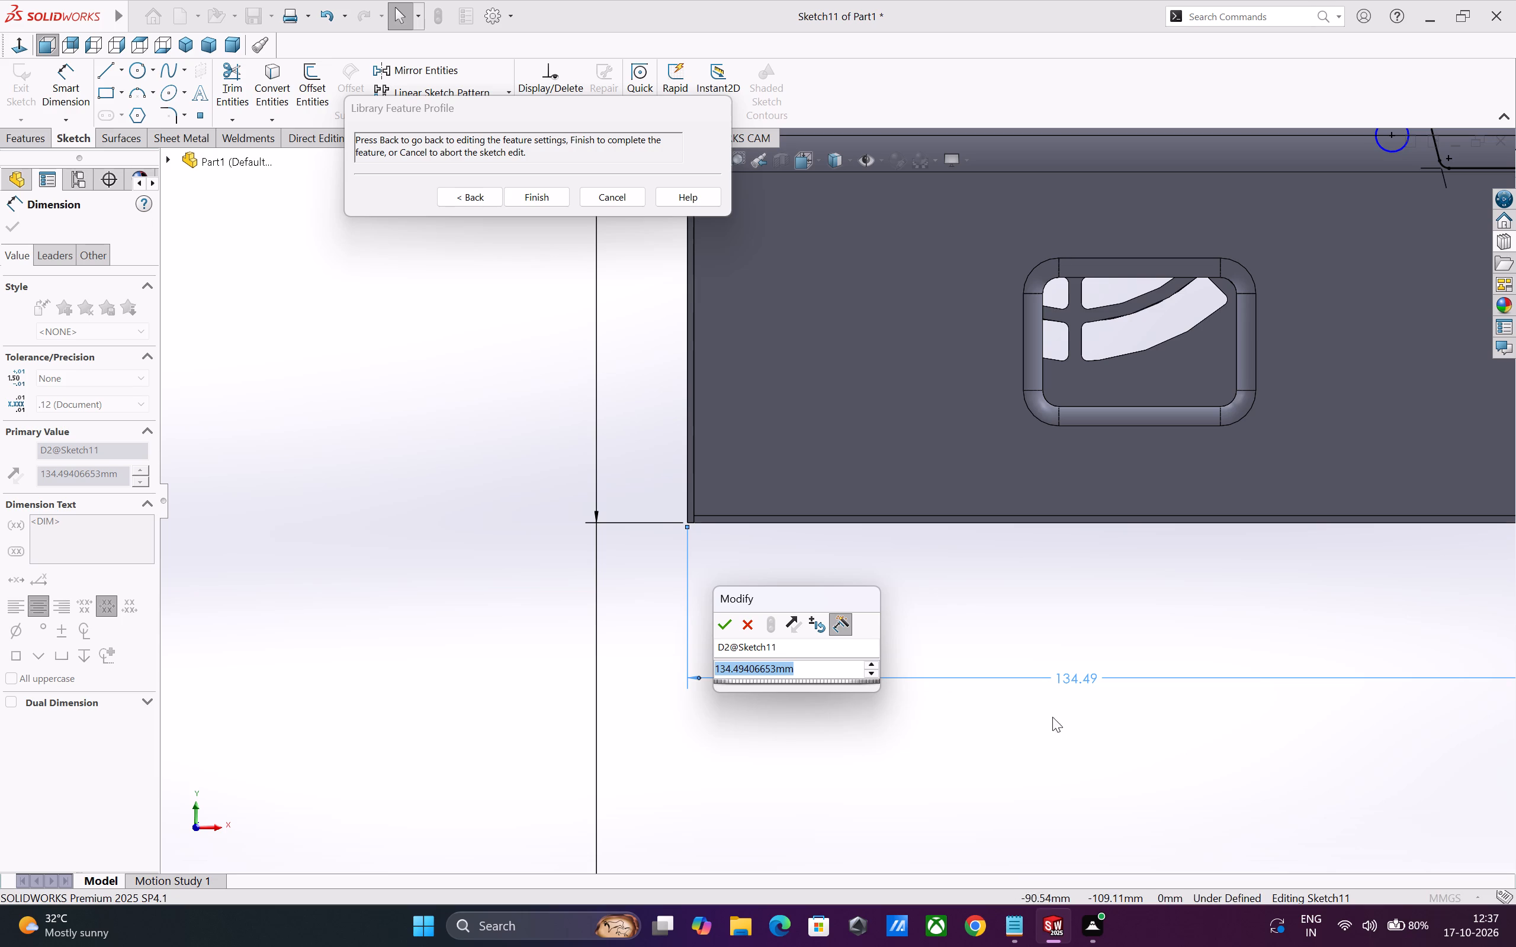
{"action": "type", "text": "50"}
{"action": "key", "text": "Return"}
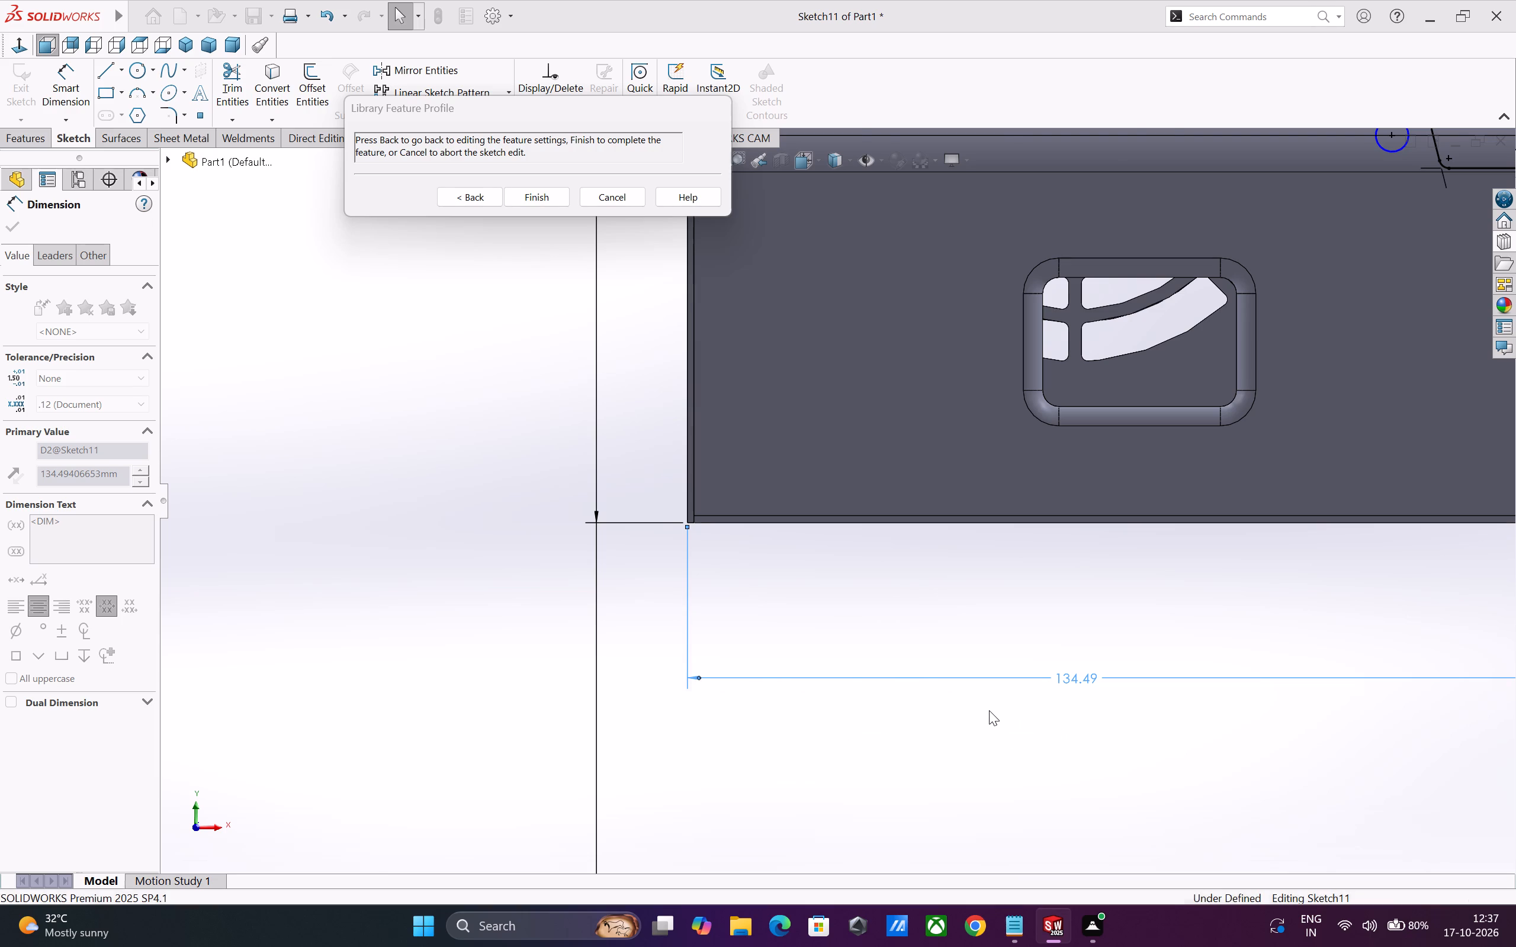
Set the horizontal distance between the D-shaped profile's vertical centerline and the vent-side edge to 280-50 mm.
{"action": "scroll", "coordinate": [972, 697], "scroll_direction": "up", "scroll_amount": 5}
{"action": "scroll", "coordinate": [893, 610], "scroll_direction": "up", "scroll_amount": 1}
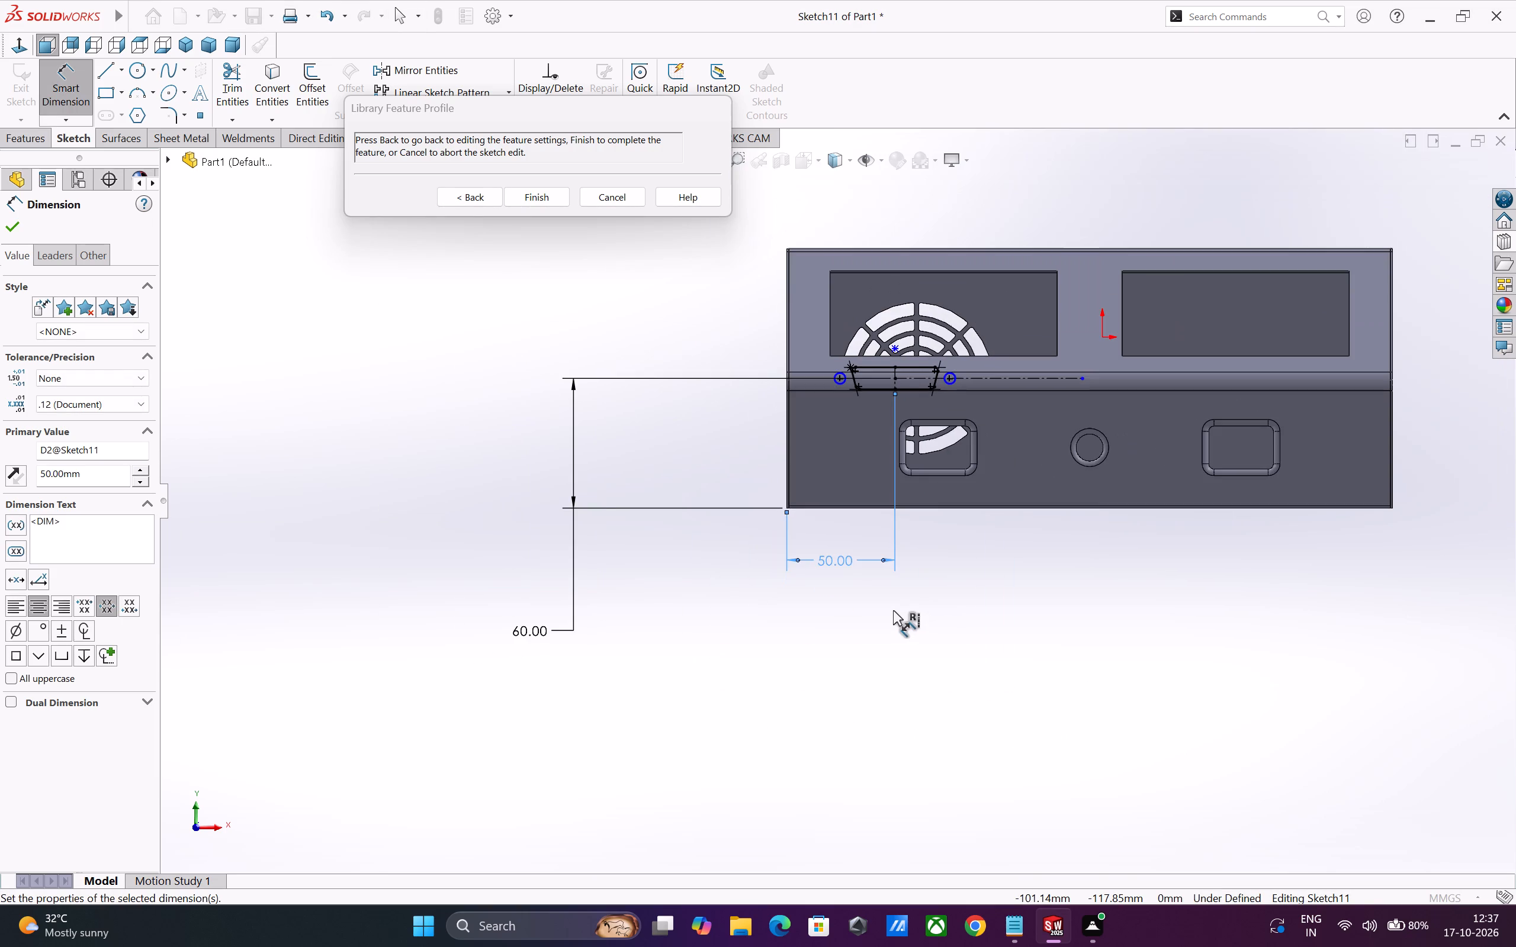
{"action": "scroll", "coordinate": [893, 610], "scroll_direction": "up", "scroll_amount": 5}
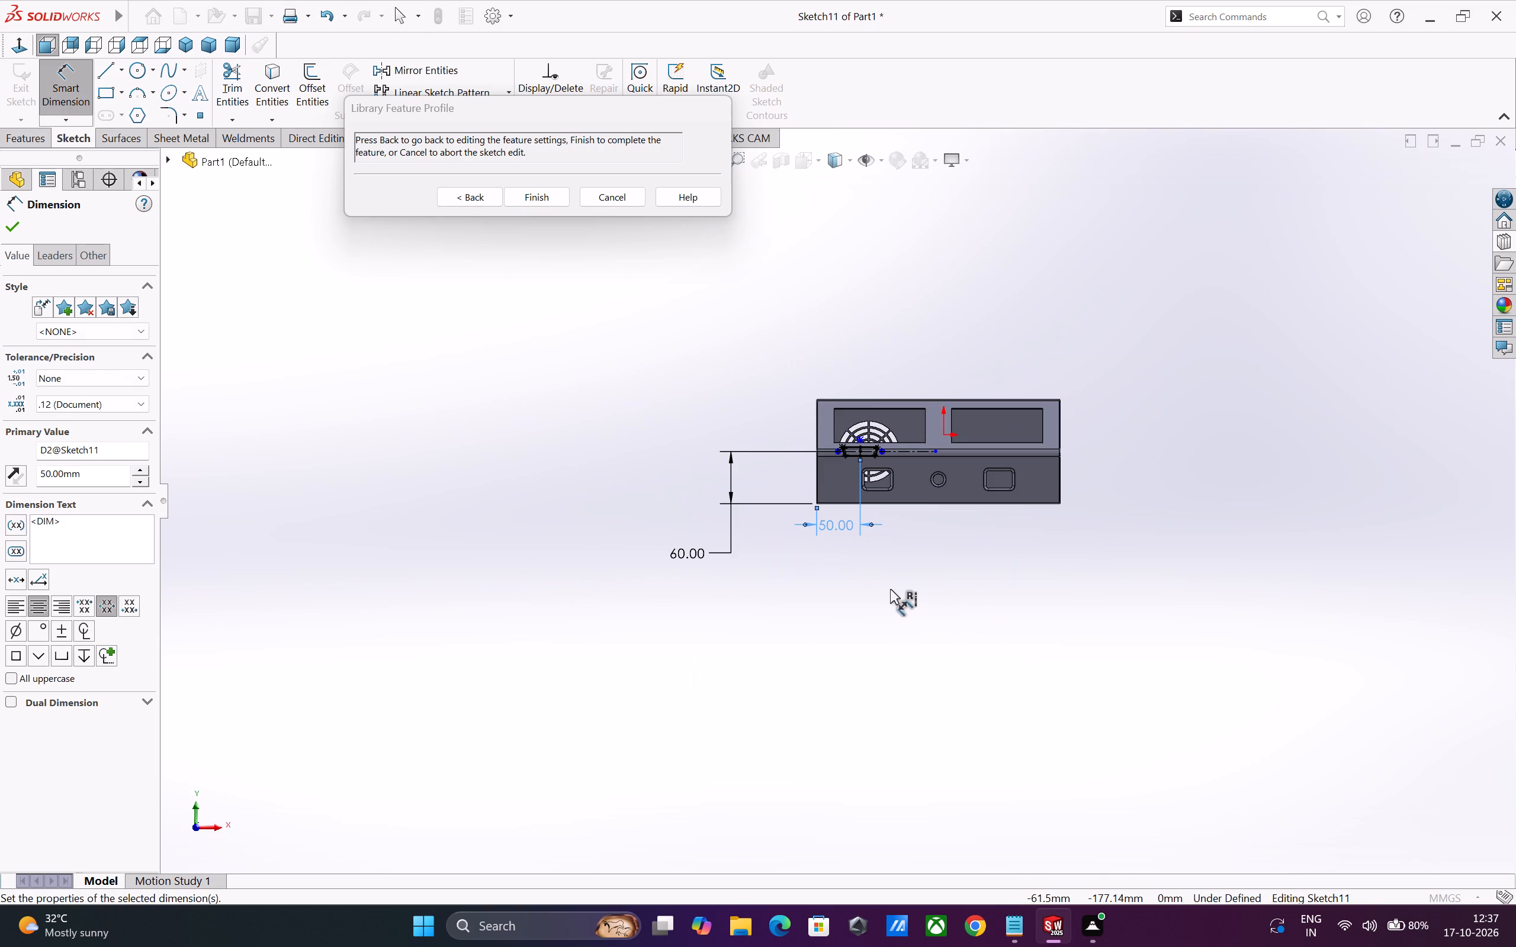
{"action": "scroll", "coordinate": [876, 589], "scroll_direction": "up", "scroll_amount": 2}
{"action": "middle_click_drag", "start_coordinate": [914, 570], "coordinate": [880, 588]}
{"action": "scroll", "coordinate": [902, 449], "scroll_direction": "down", "scroll_amount": 4}
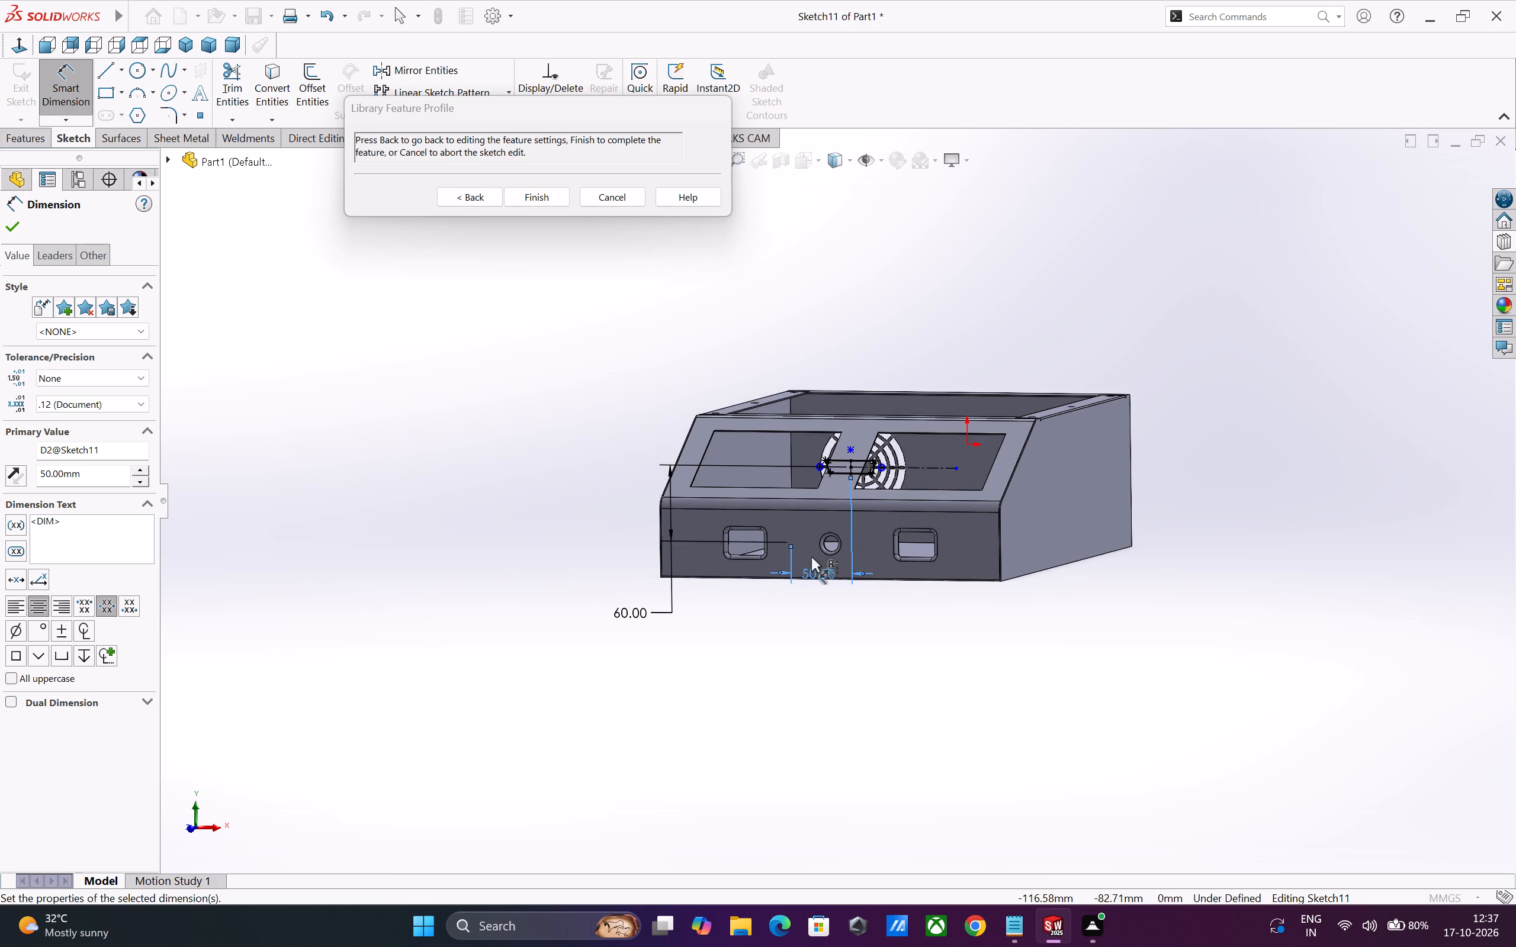
{"action": "scroll", "coordinate": [823, 585], "scroll_direction": "down", "scroll_amount": 2}
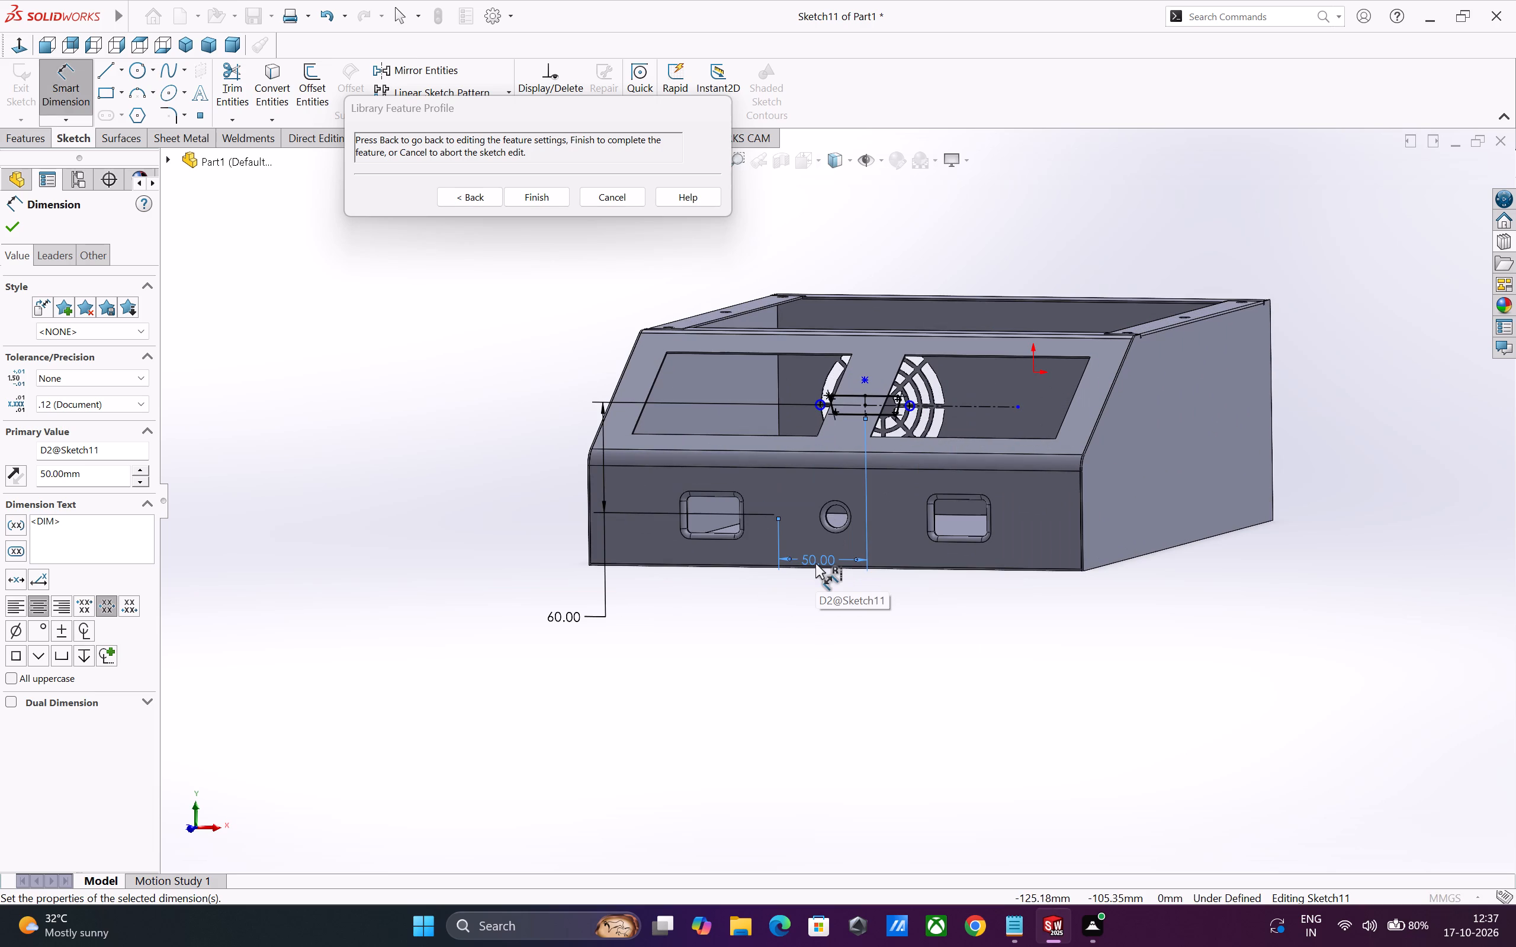
{"action": "double_click", "coordinate": [815, 563]}
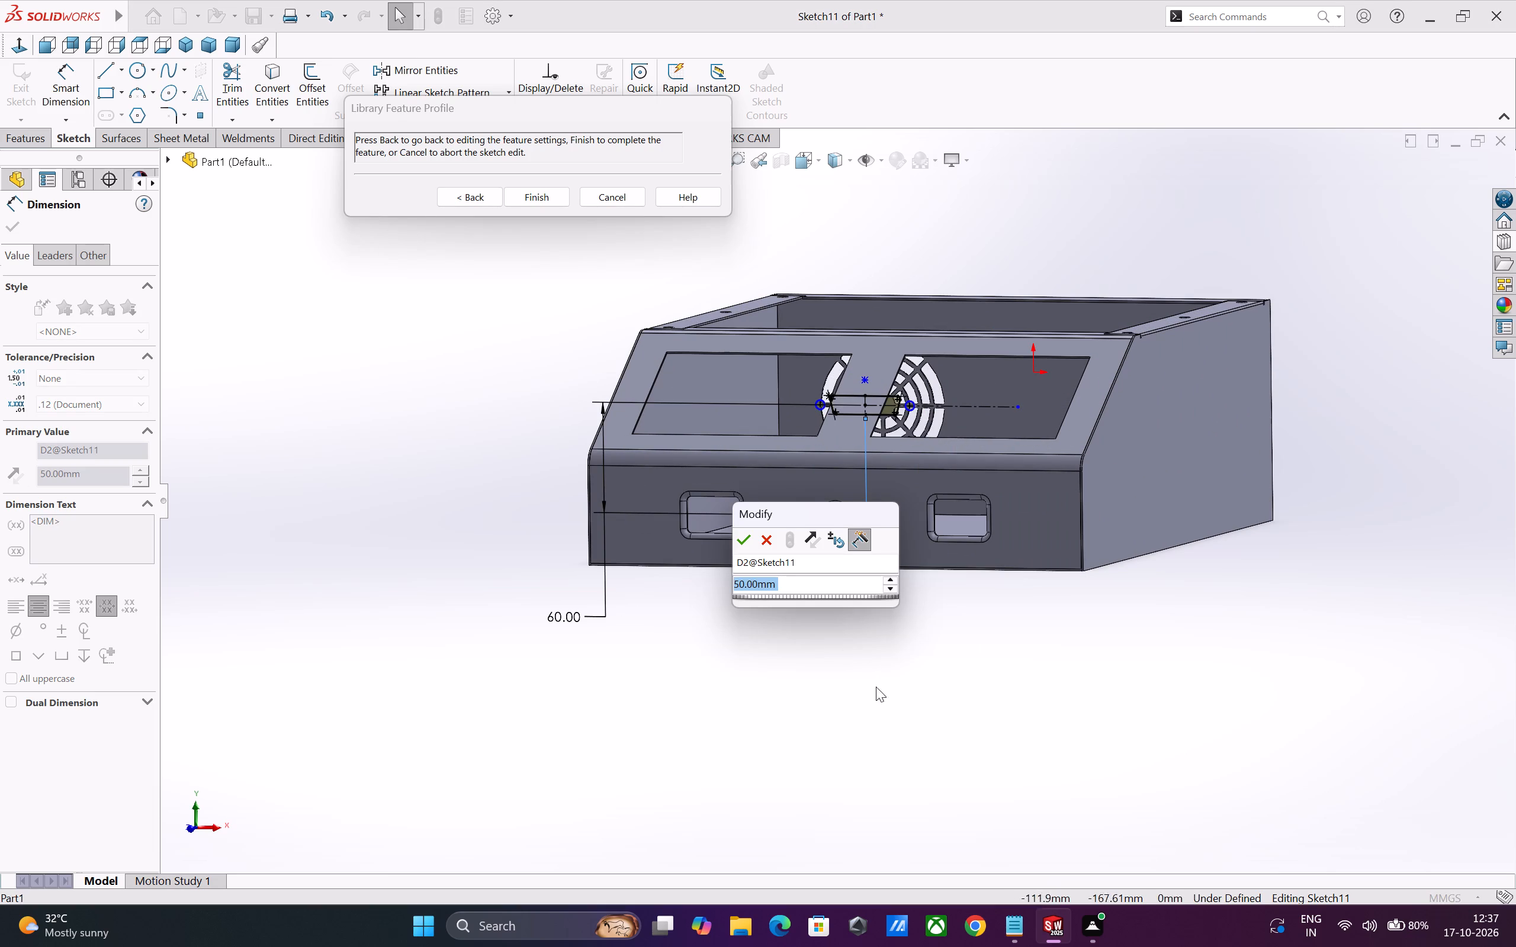
{"action": "key", "text": "2"}
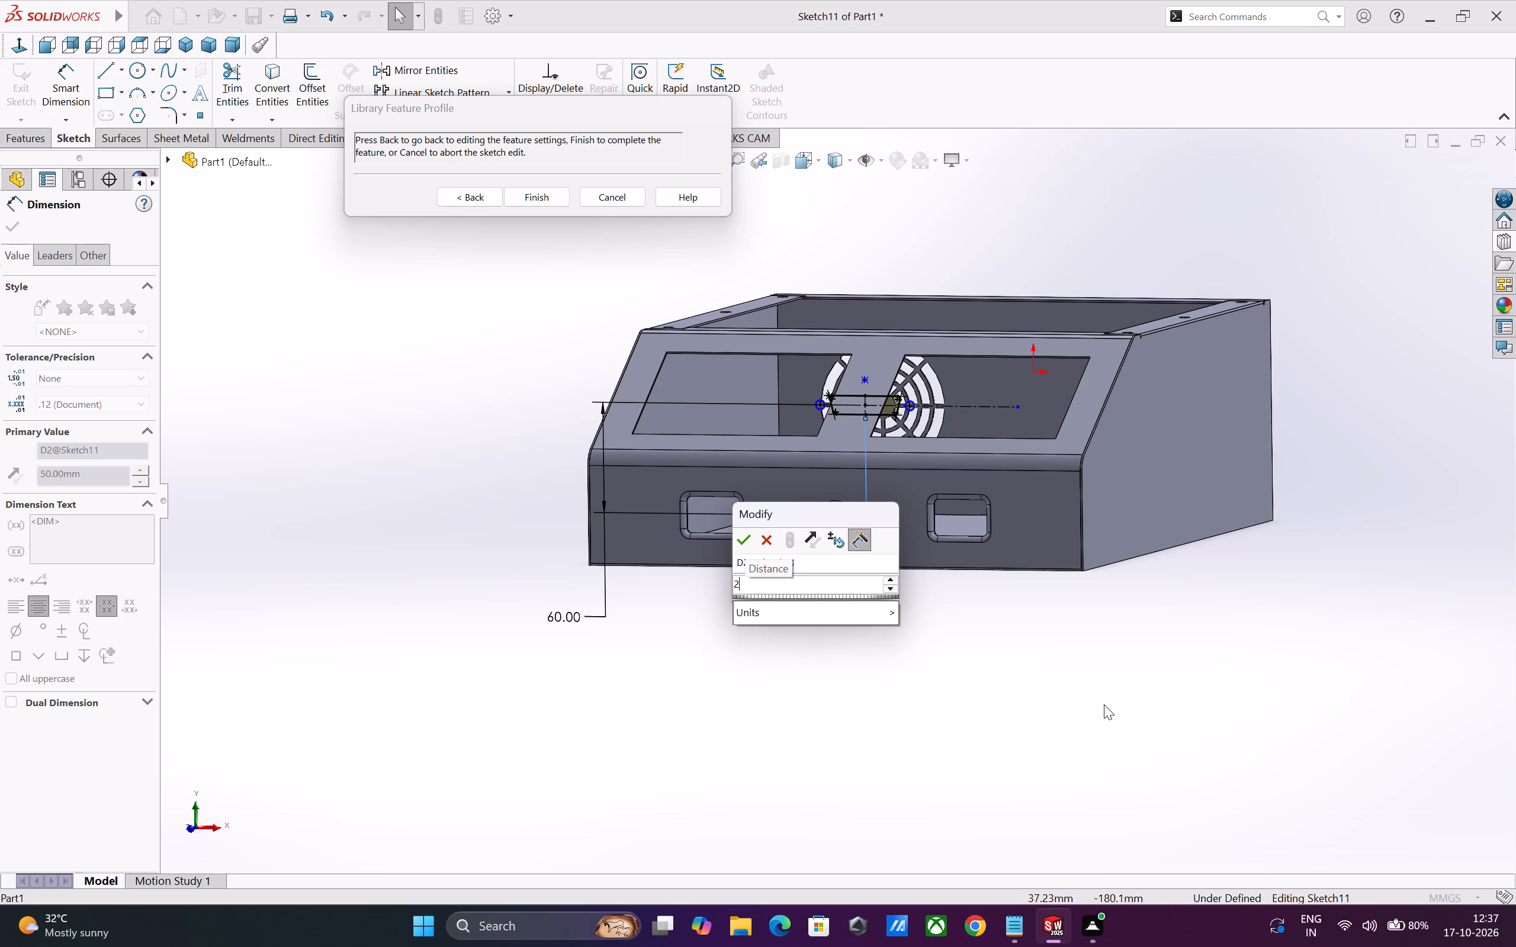
{"action": "type", "text": "80"}
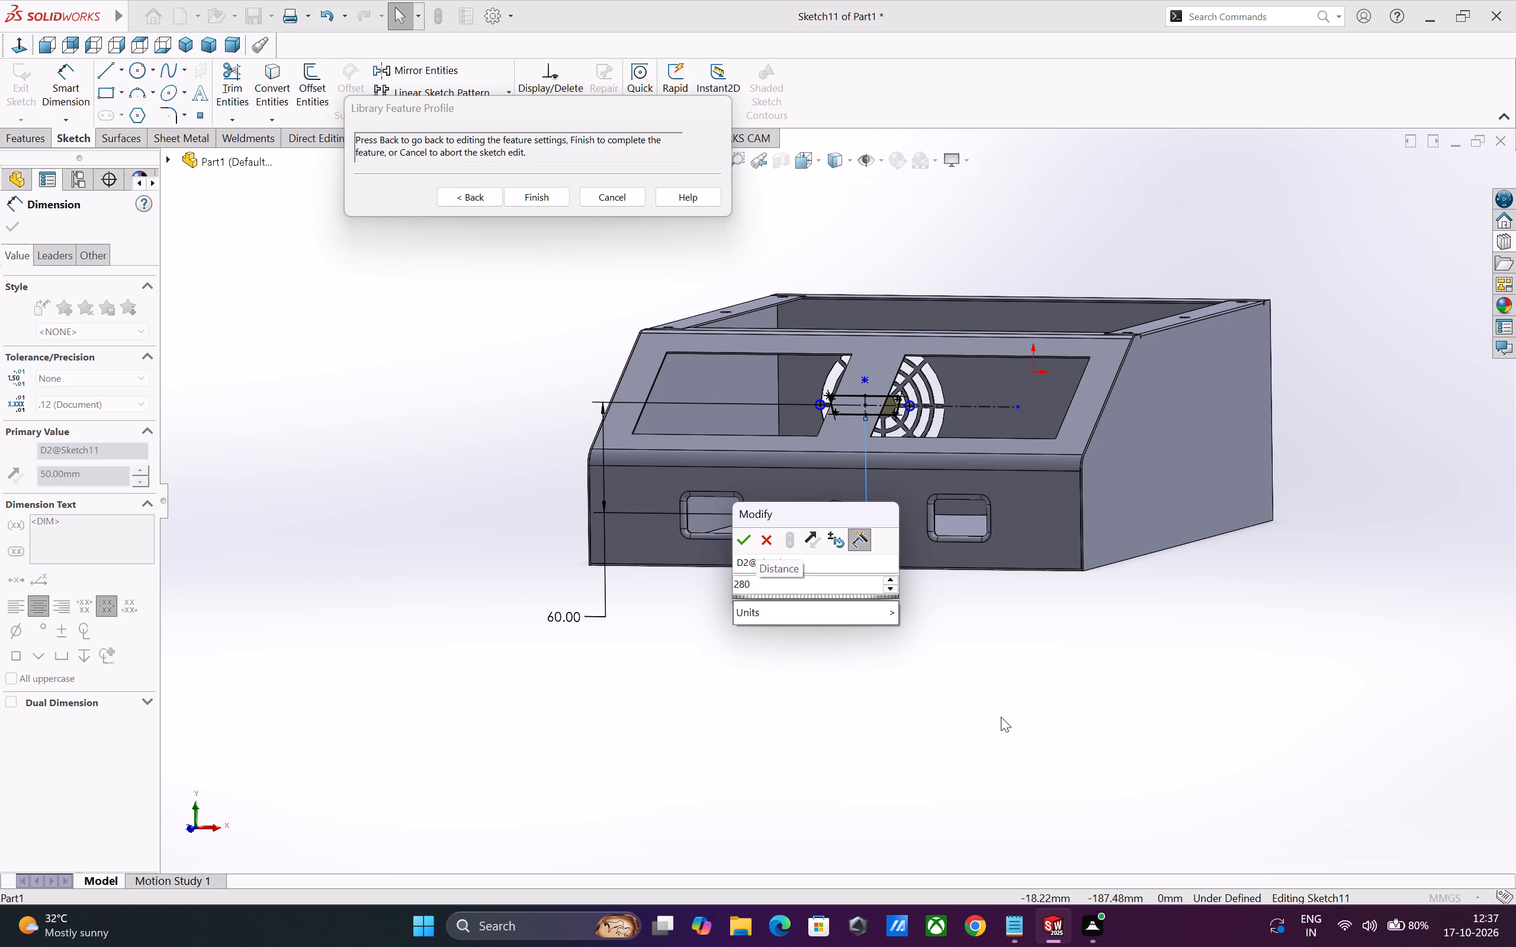
{"action": "key", "text": "minus"}
{"action": "type", "text": "50"}
{"action": "key", "text": "Return"}
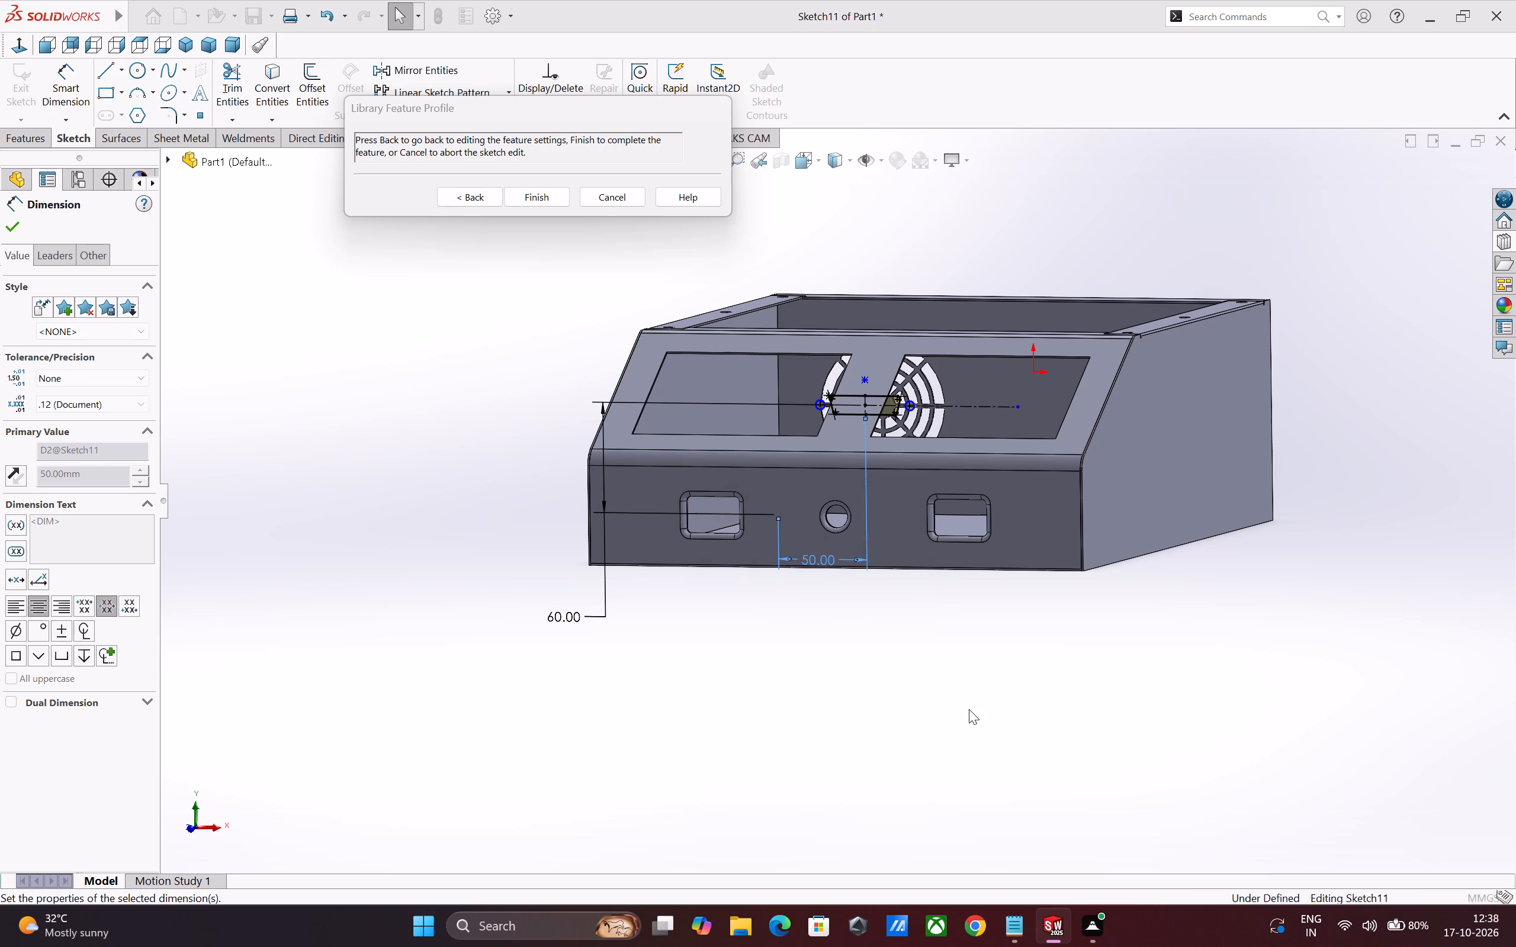
Finish the Library Feature Profile edit to place the D-shaped cutout and its two holes on the housing's back face.
{"action": "middle_click_drag", "start_coordinate": [721, 621], "coordinate": [762, 632]}
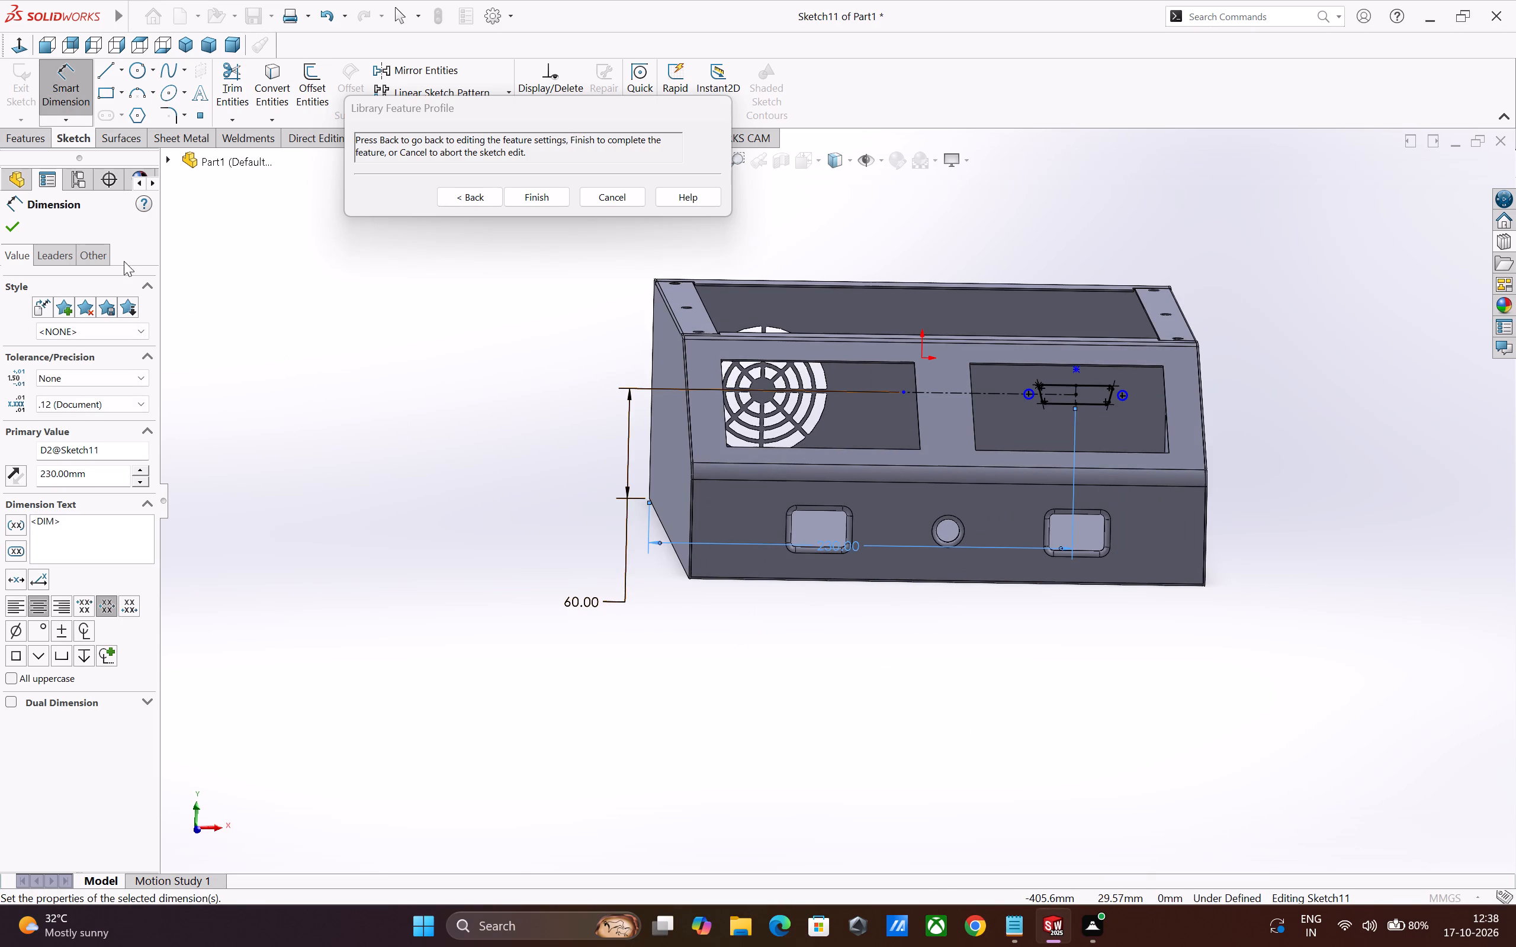
{"action": "left_click", "coordinate": [544, 199]}
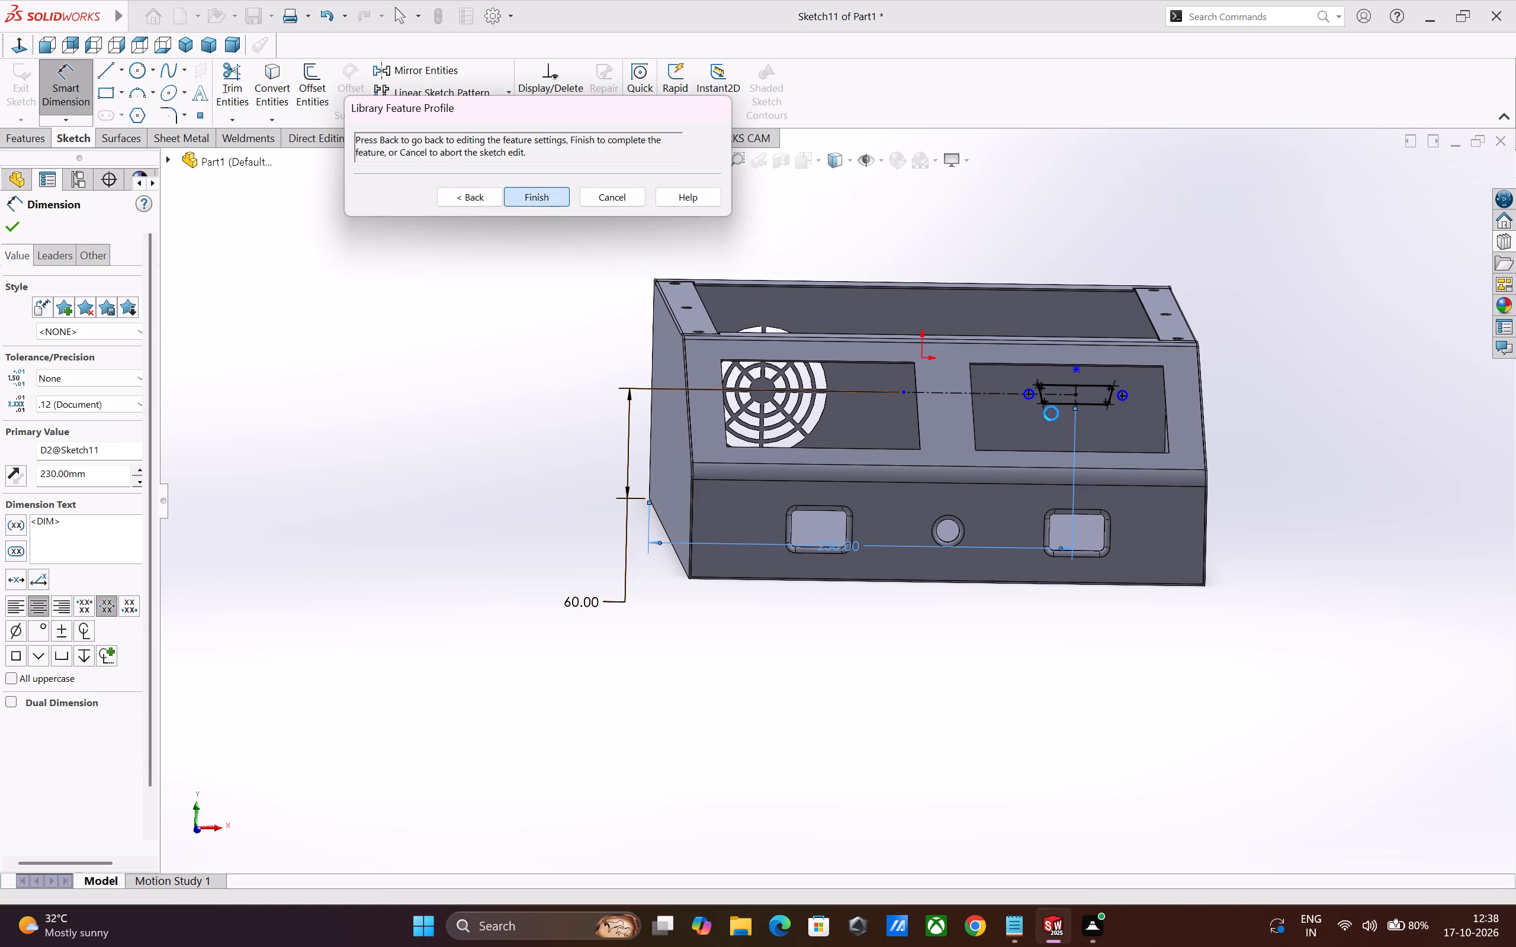
{"action": "middle_click_drag", "start_coordinate": [1080, 444], "coordinate": [722, 563]}
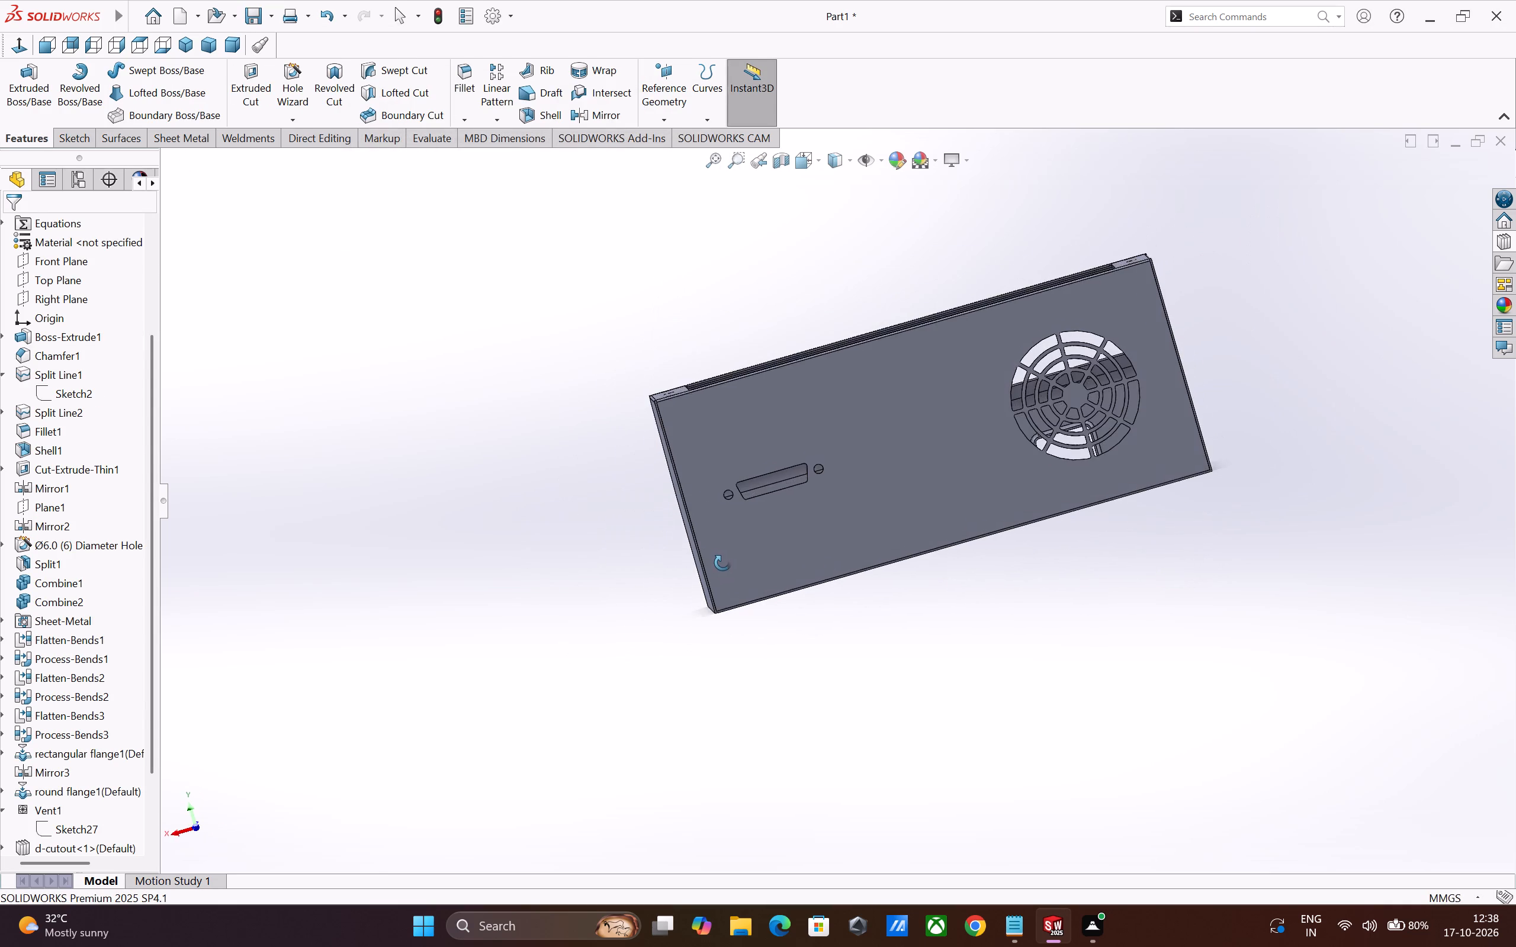
{"action": "middle_click_drag", "start_coordinate": [722, 563], "coordinate": [718, 563]}
{"action": "scroll", "coordinate": [826, 531], "scroll_direction": "down", "scroll_amount": 1}
{"action": "scroll", "coordinate": [714, 449], "scroll_direction": "down", "scroll_amount": 4}
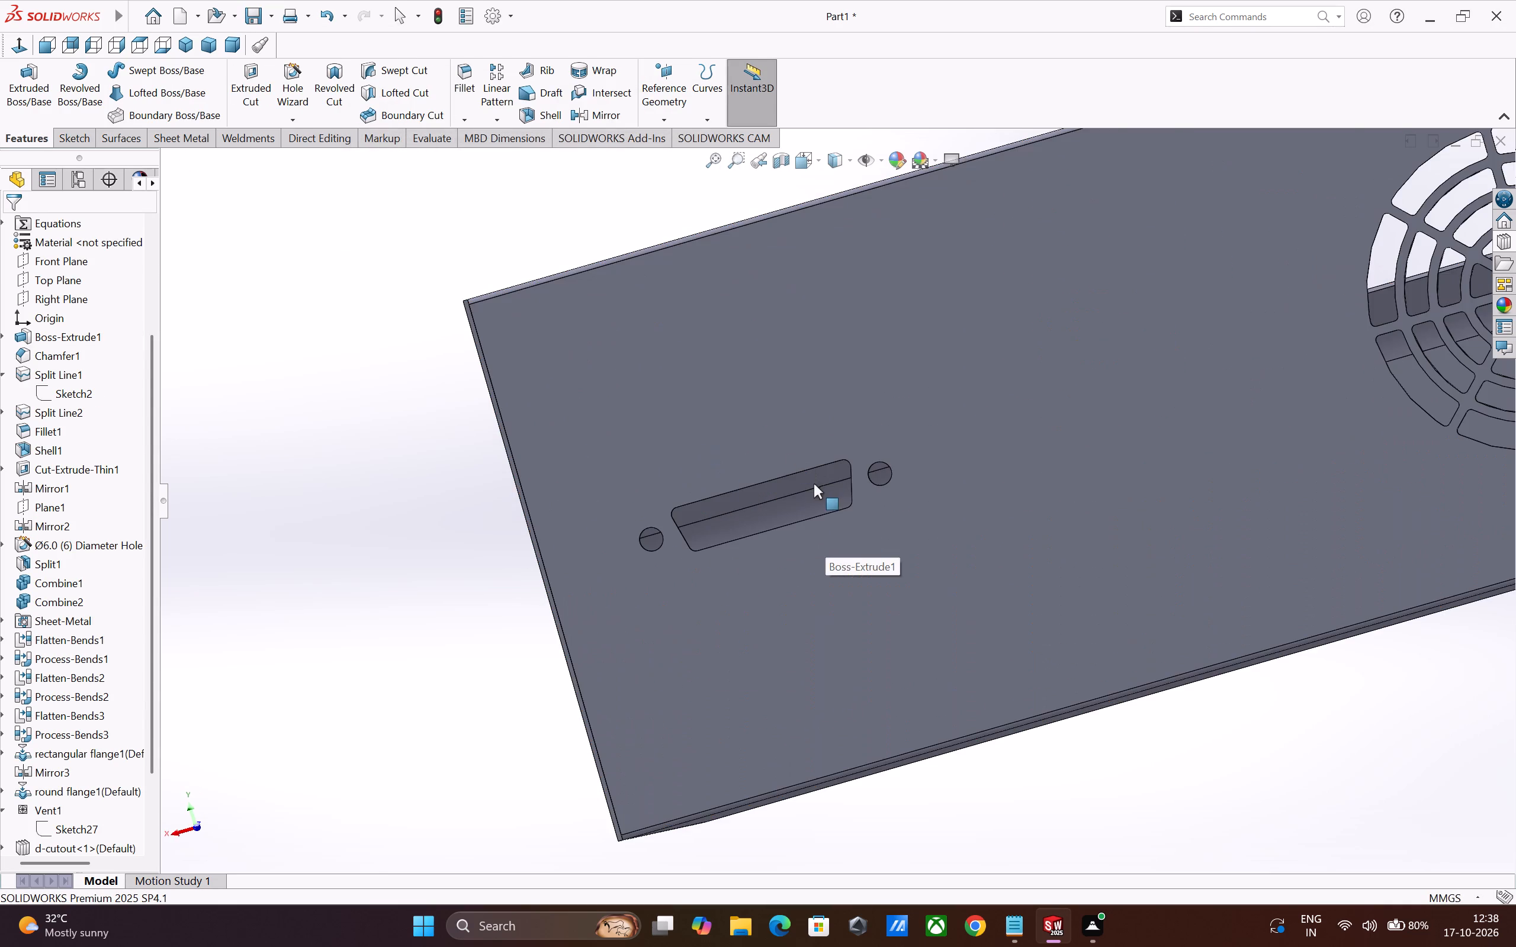
{"action": "middle_click_drag", "start_coordinate": [815, 484], "coordinate": [831, 488]}
{"action": "scroll", "coordinate": [833, 488], "scroll_direction": "up", "scroll_amount": 4}
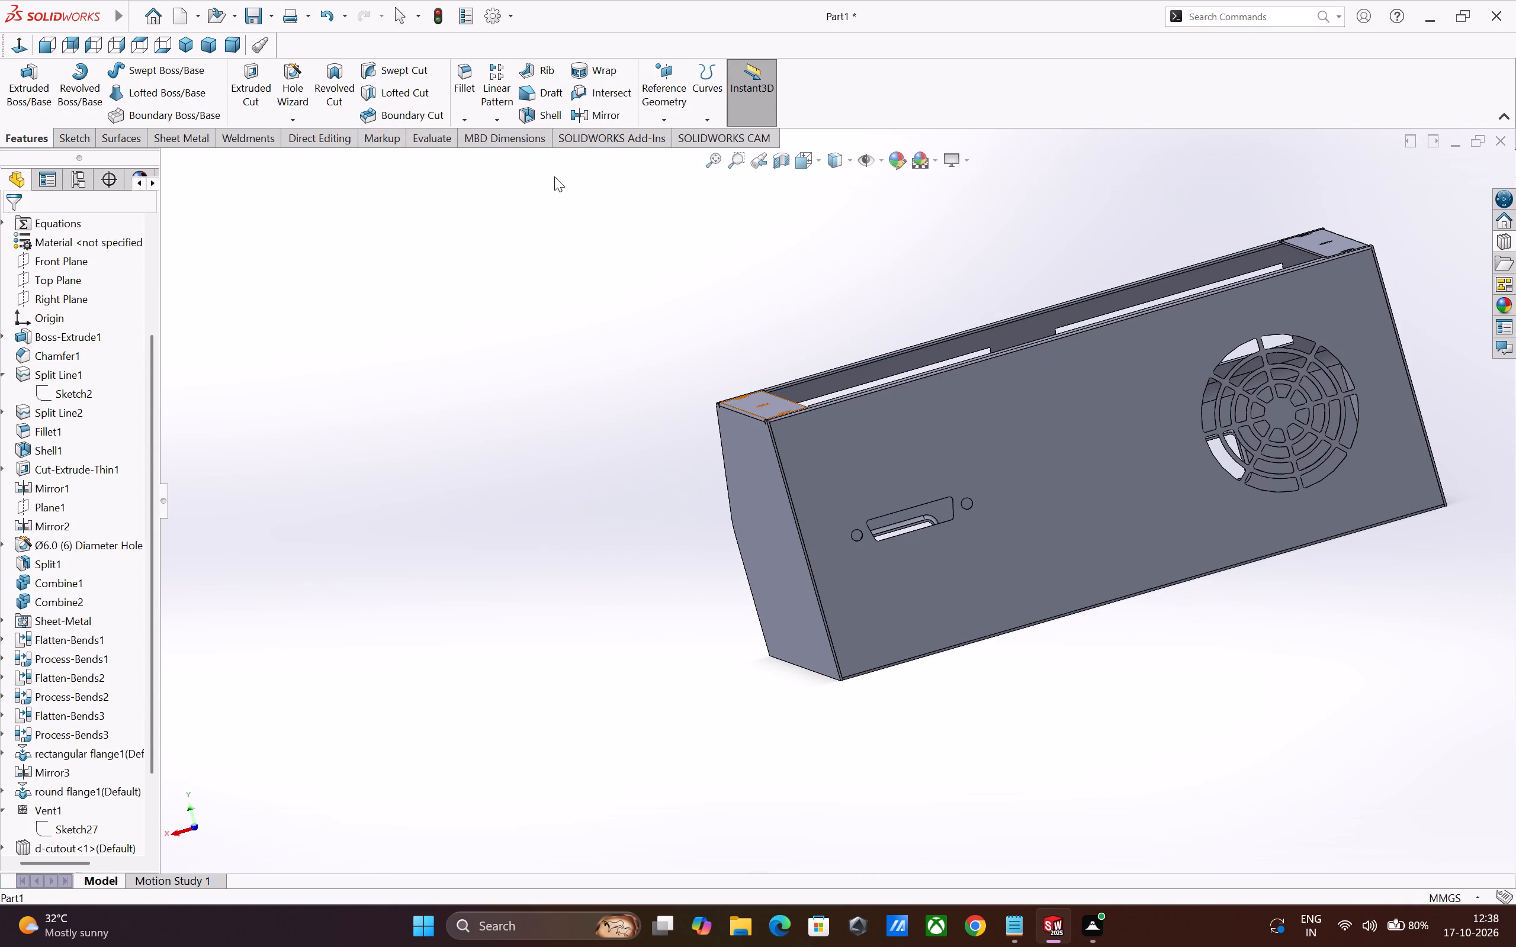
Set up a linear pattern along the back face's long top edge with 2 instances spaced 90 mm.
{"action": "left_click", "coordinate": [502, 81]}
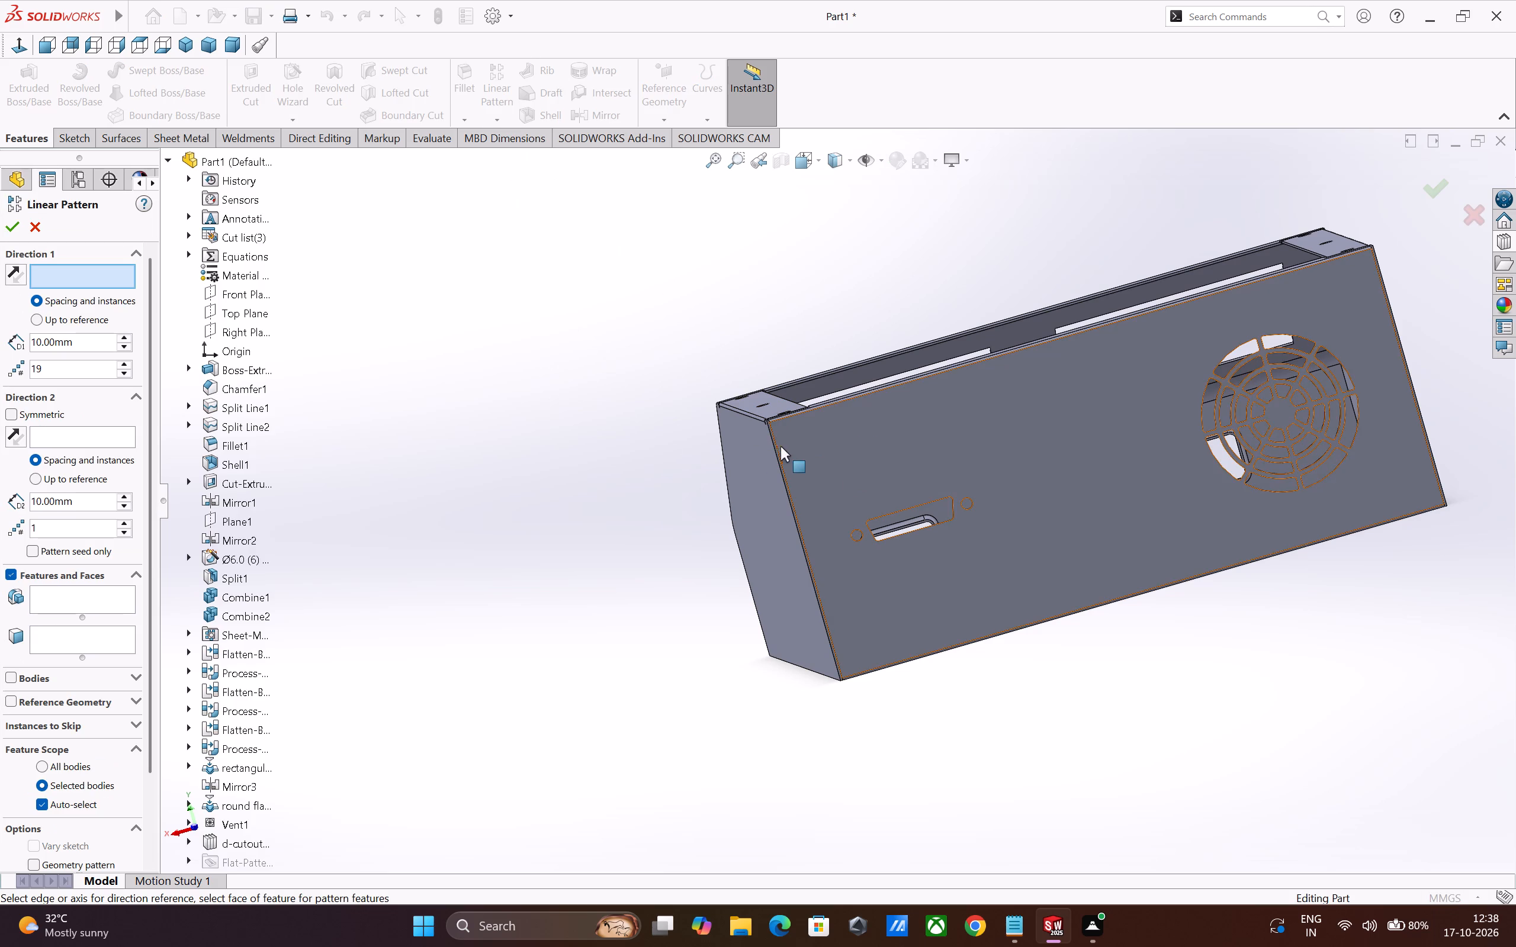
{"action": "left_click", "coordinate": [862, 395]}
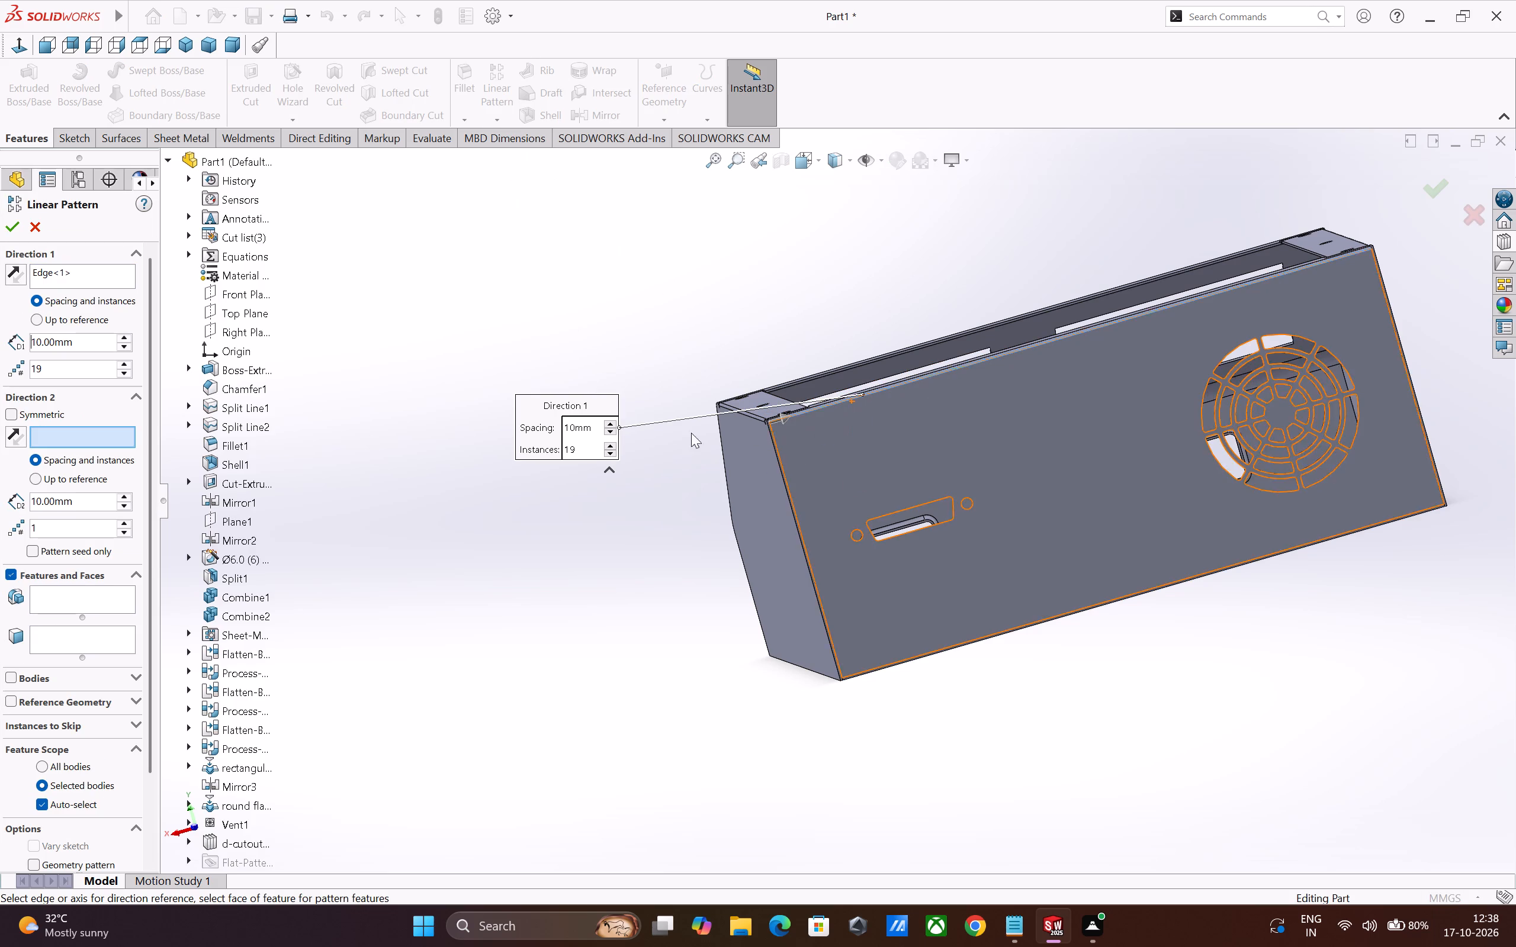
{"action": "double_click", "coordinate": [55, 373]}
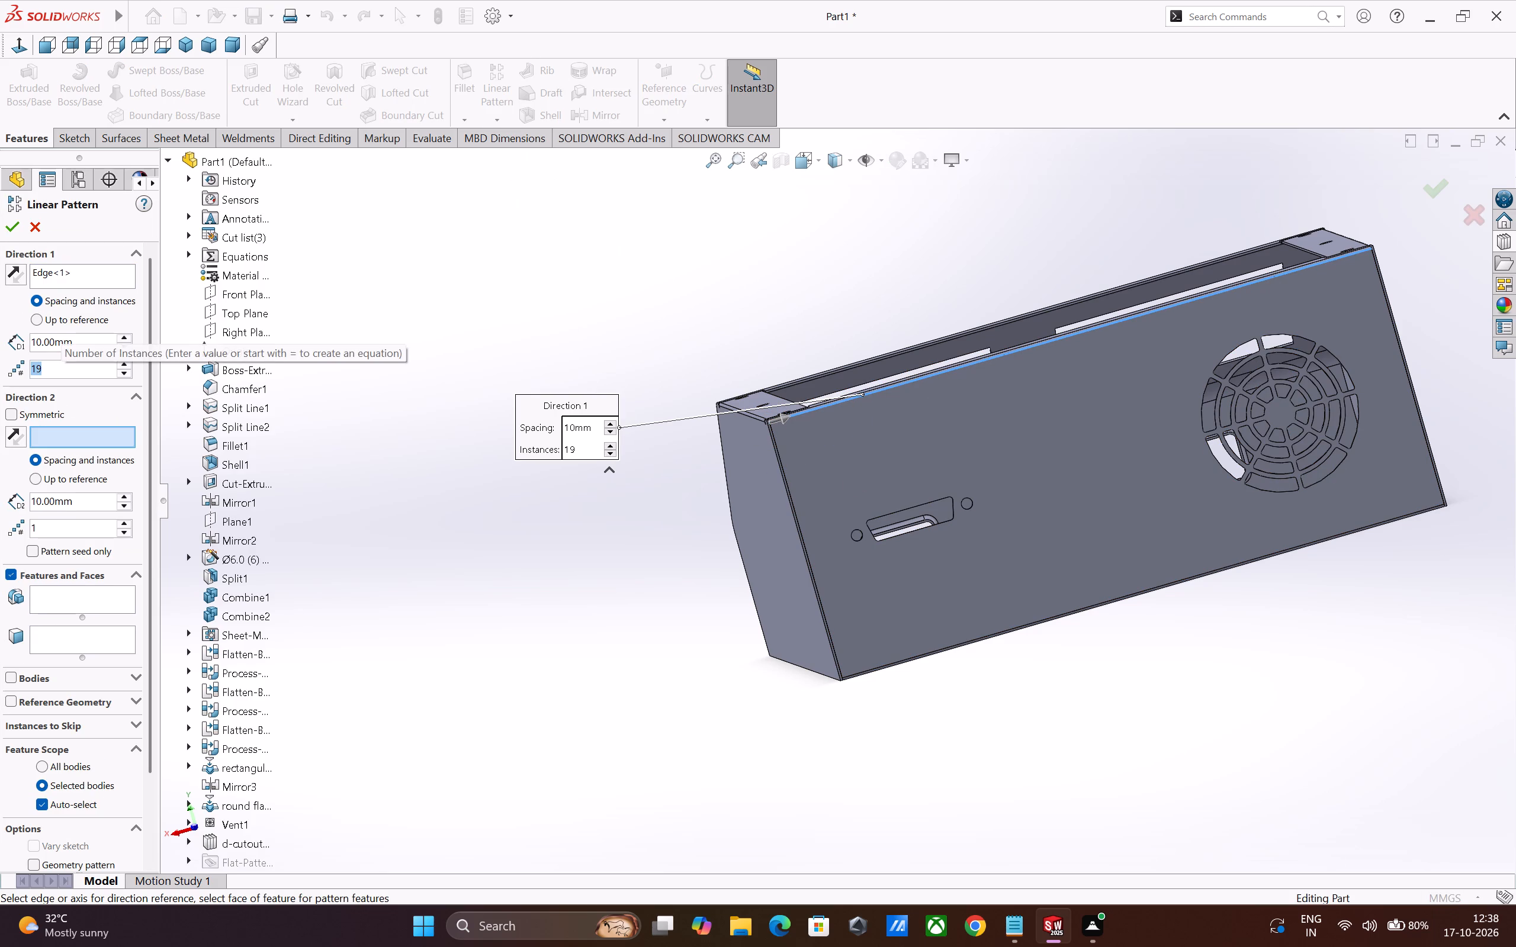
{"action": "key", "text": "2"}
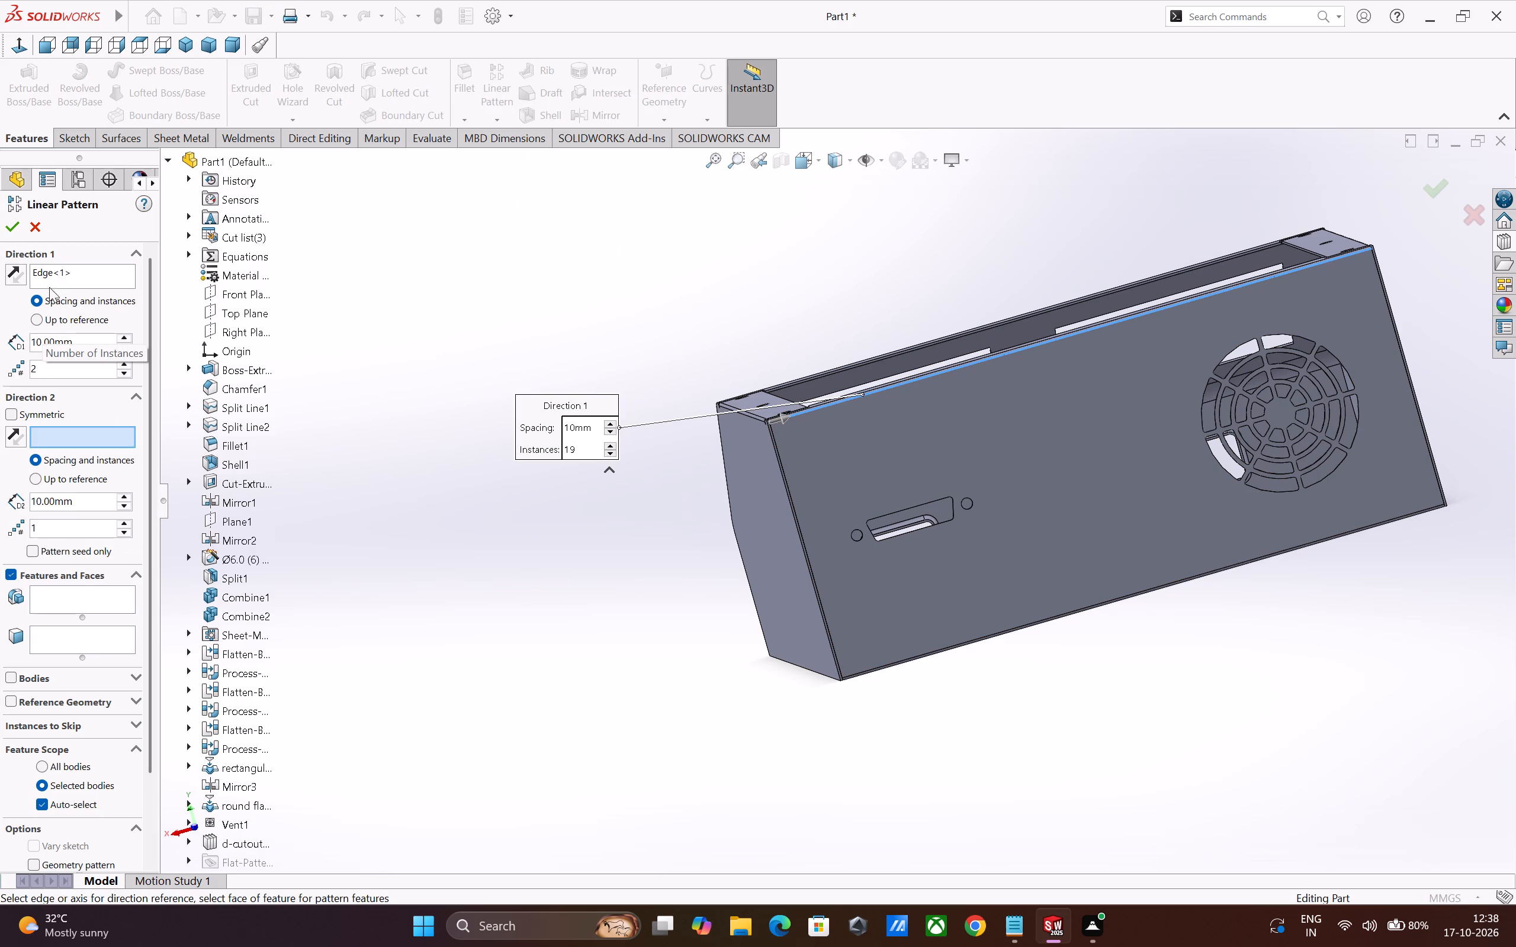
{"action": "double_click", "coordinate": [98, 346]}
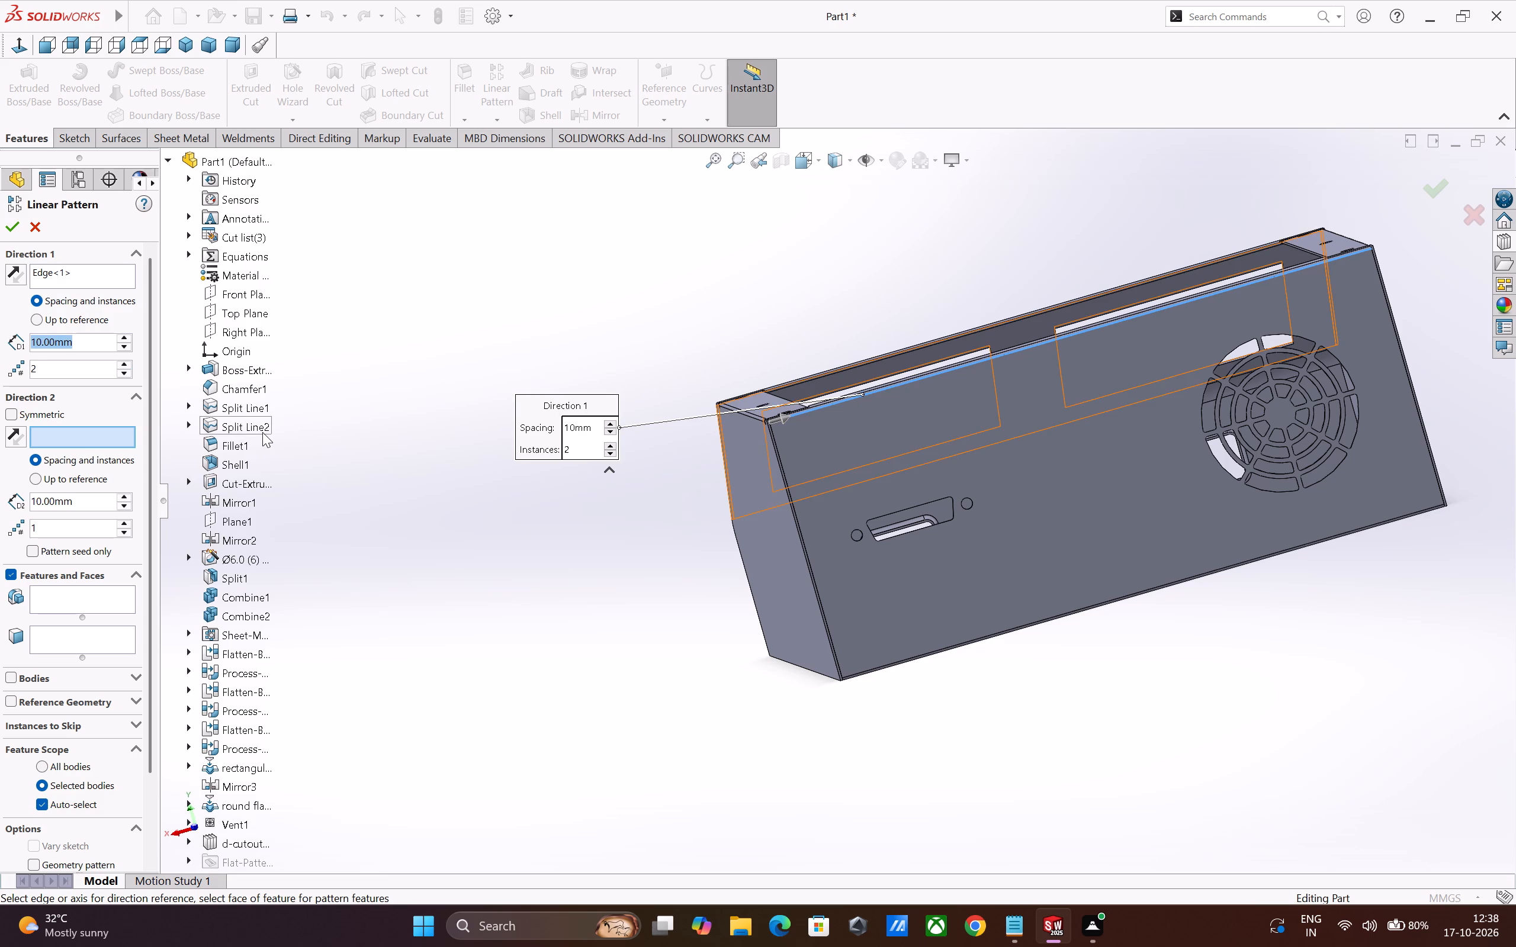
{"action": "type", "text": "90"}
{"action": "key", "text": "Return"}
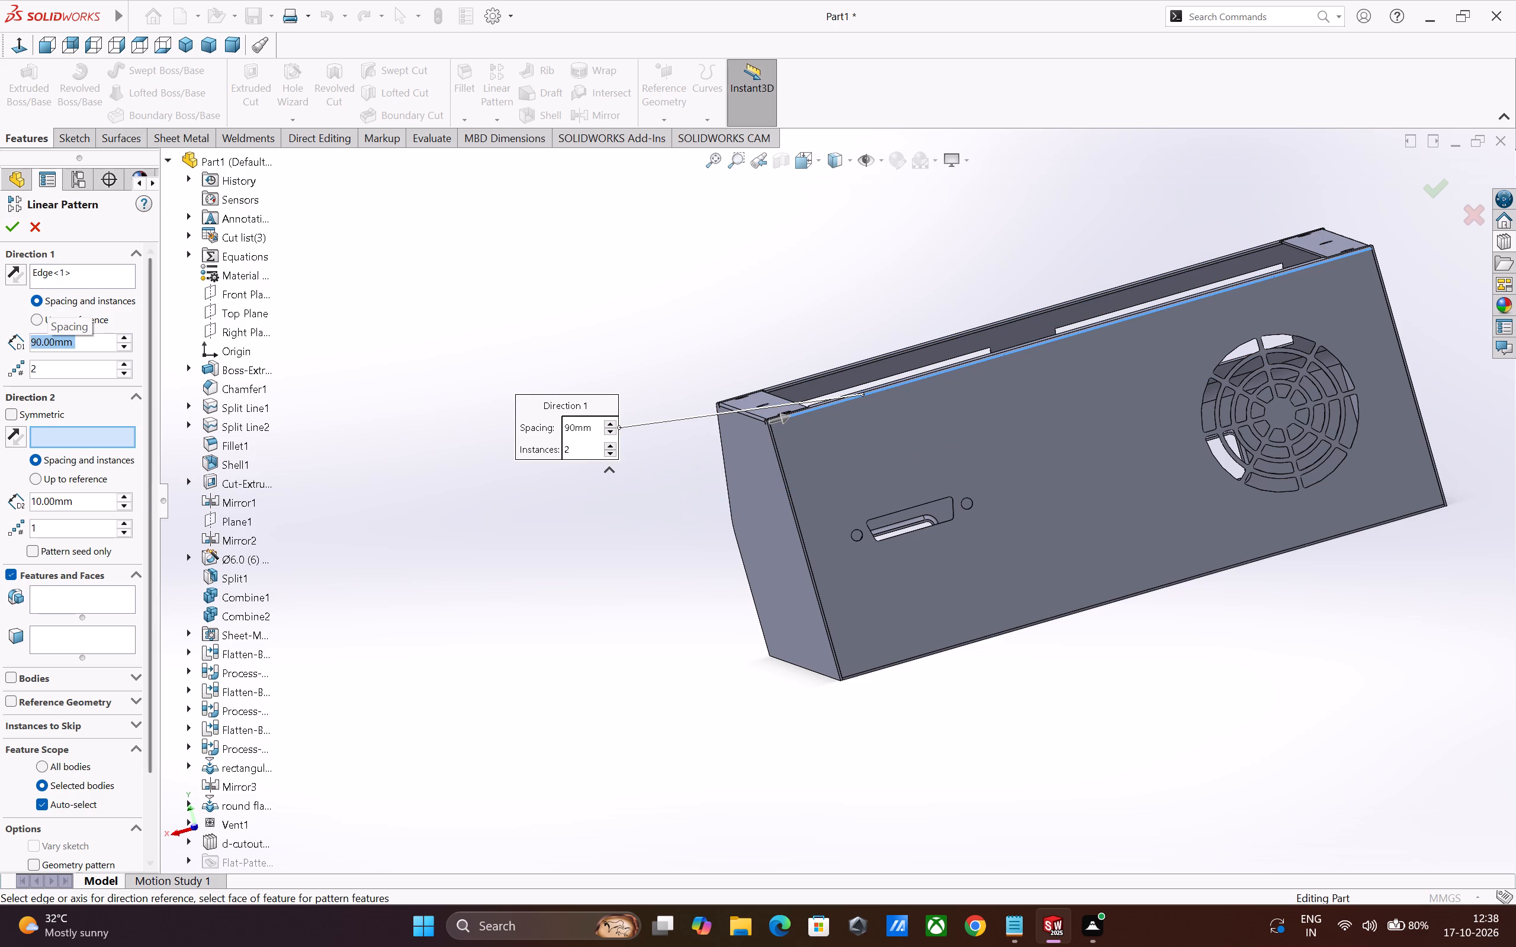
{"action": "left_click", "coordinate": [79, 609]}
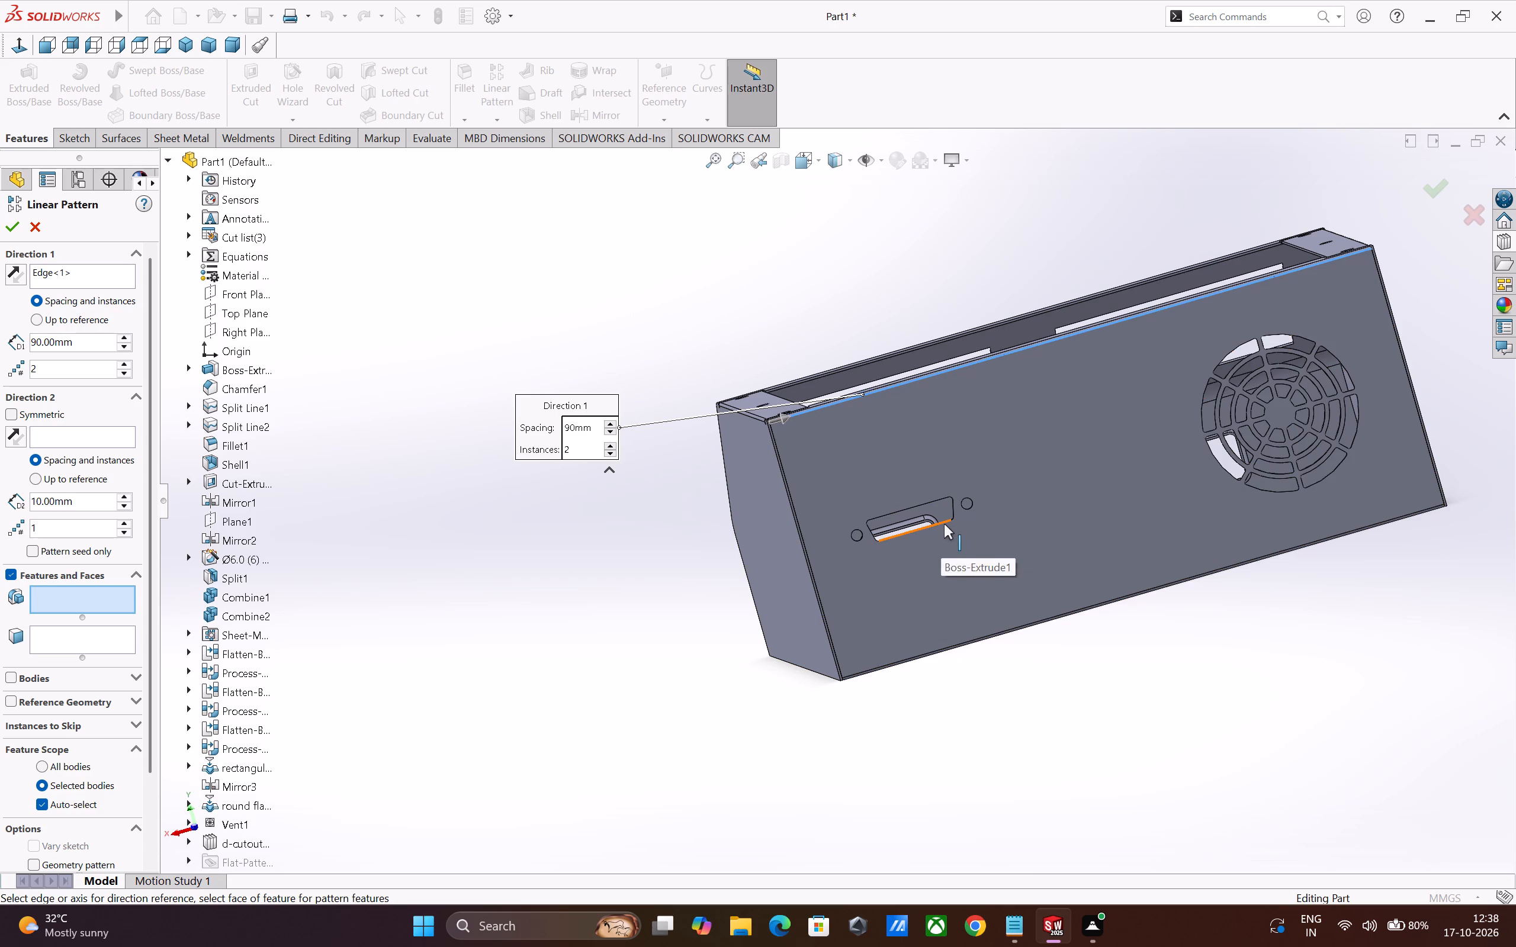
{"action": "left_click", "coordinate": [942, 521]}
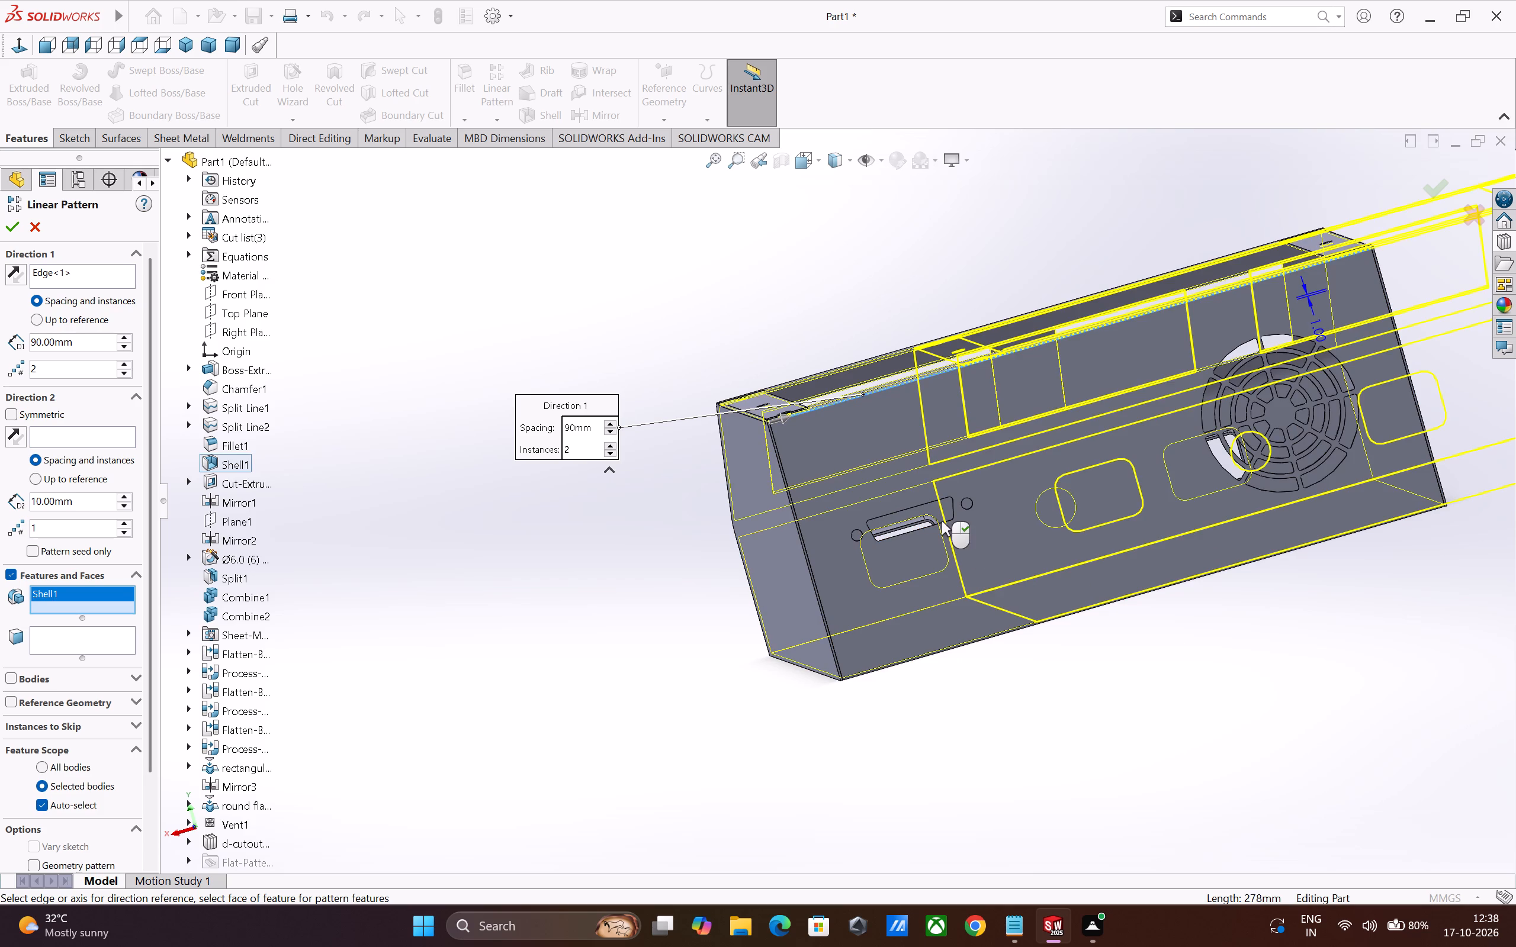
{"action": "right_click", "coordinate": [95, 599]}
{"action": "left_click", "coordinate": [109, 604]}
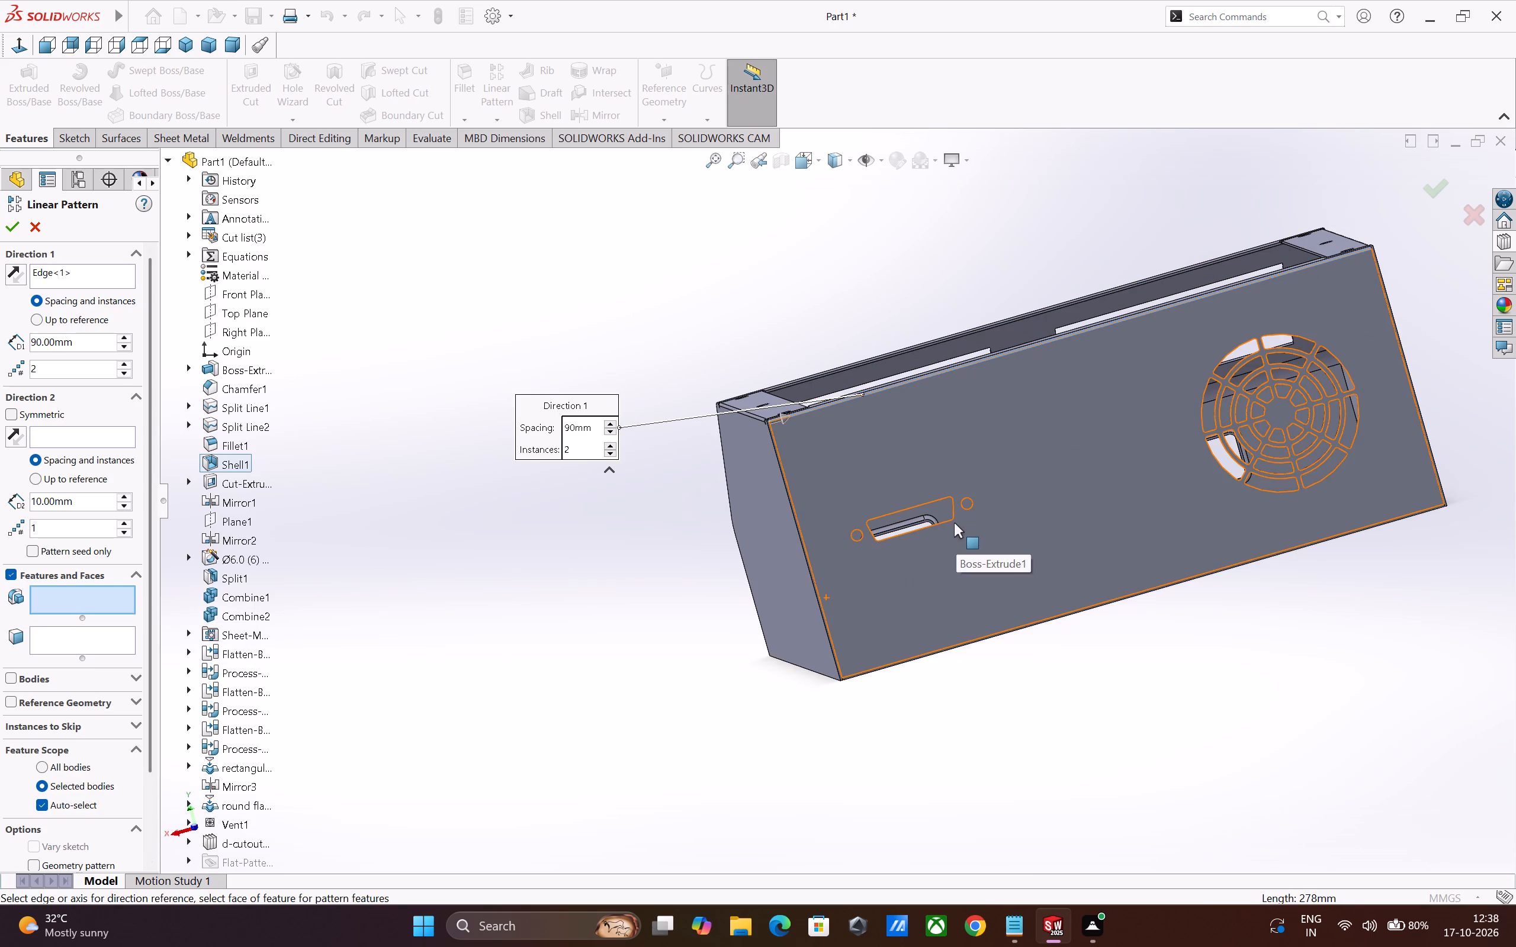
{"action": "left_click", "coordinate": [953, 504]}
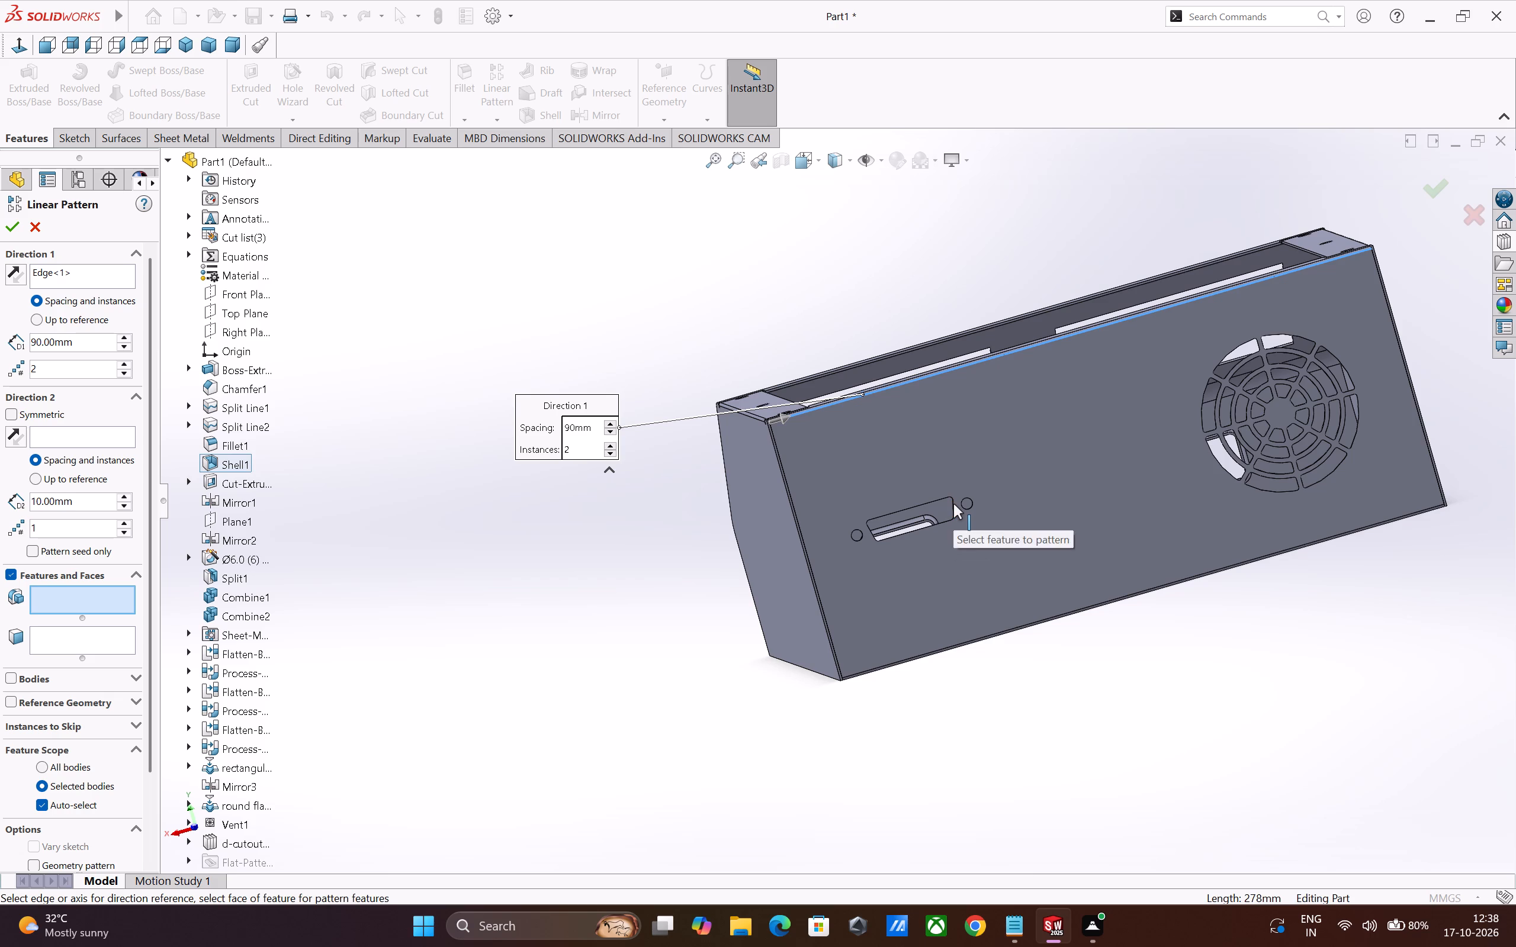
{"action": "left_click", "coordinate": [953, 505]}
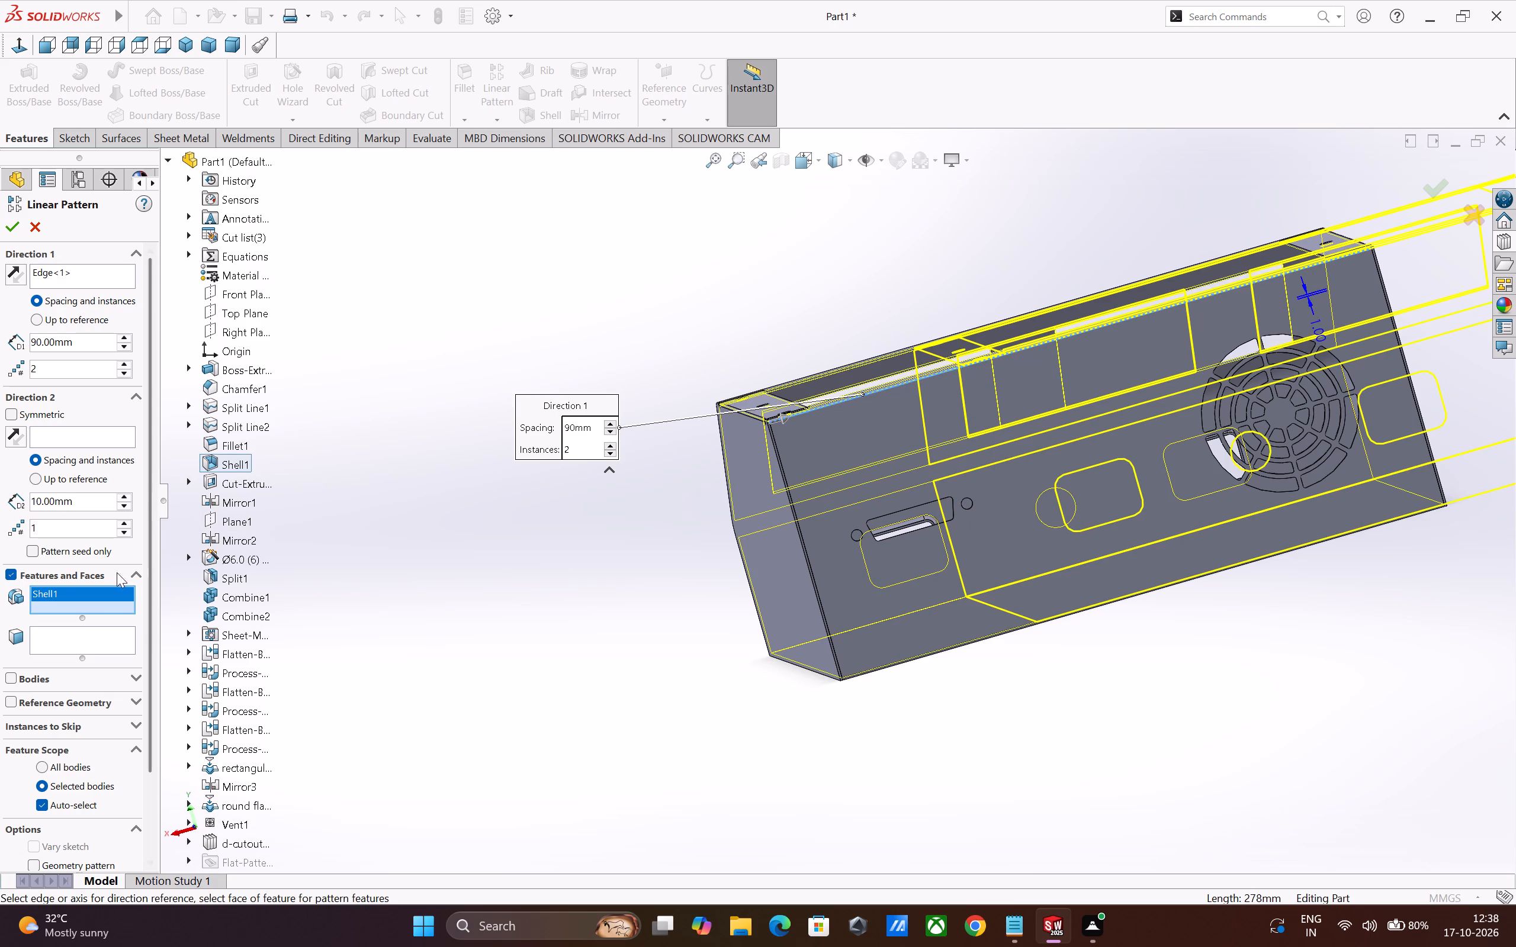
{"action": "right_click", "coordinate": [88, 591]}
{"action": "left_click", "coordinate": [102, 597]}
Choose the D-shaped cutout with its two holes as the feature to repeat and complete the linear pattern toward the vent.
{"action": "scroll", "coordinate": [987, 510], "scroll_direction": "down", "scroll_amount": 9}
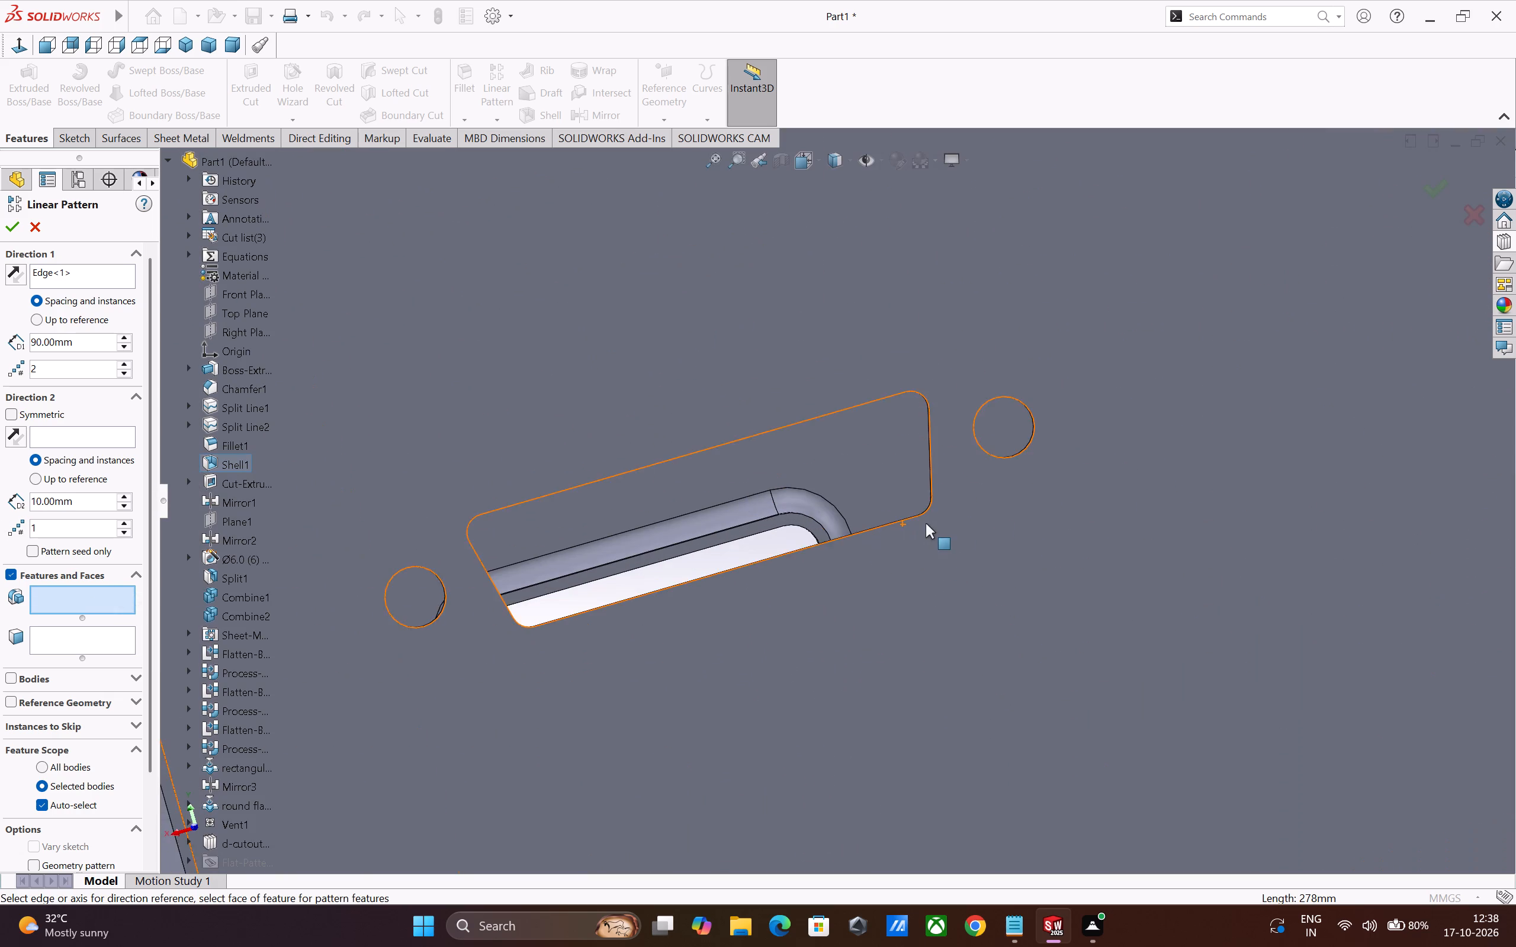
{"action": "scroll", "coordinate": [926, 523], "scroll_direction": "down", "scroll_amount": 1}
{"action": "middle_click_drag", "start_coordinate": [917, 534], "coordinate": [946, 642]}
{"action": "scroll", "coordinate": [902, 553], "scroll_direction": "down", "scroll_amount": 3}
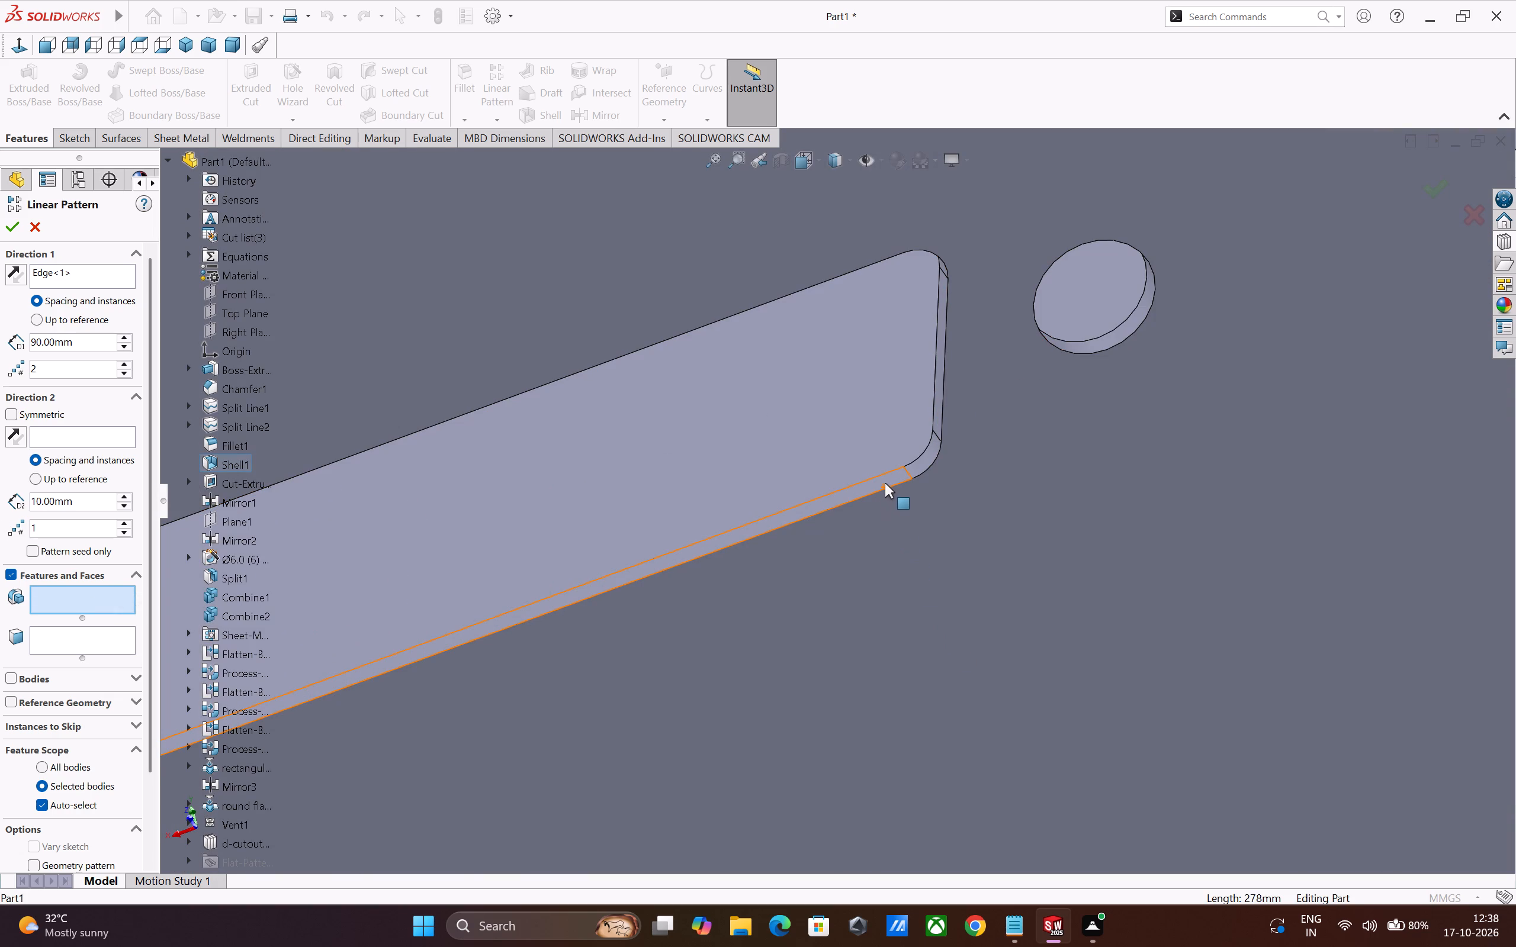
{"action": "left_click", "coordinate": [891, 485]}
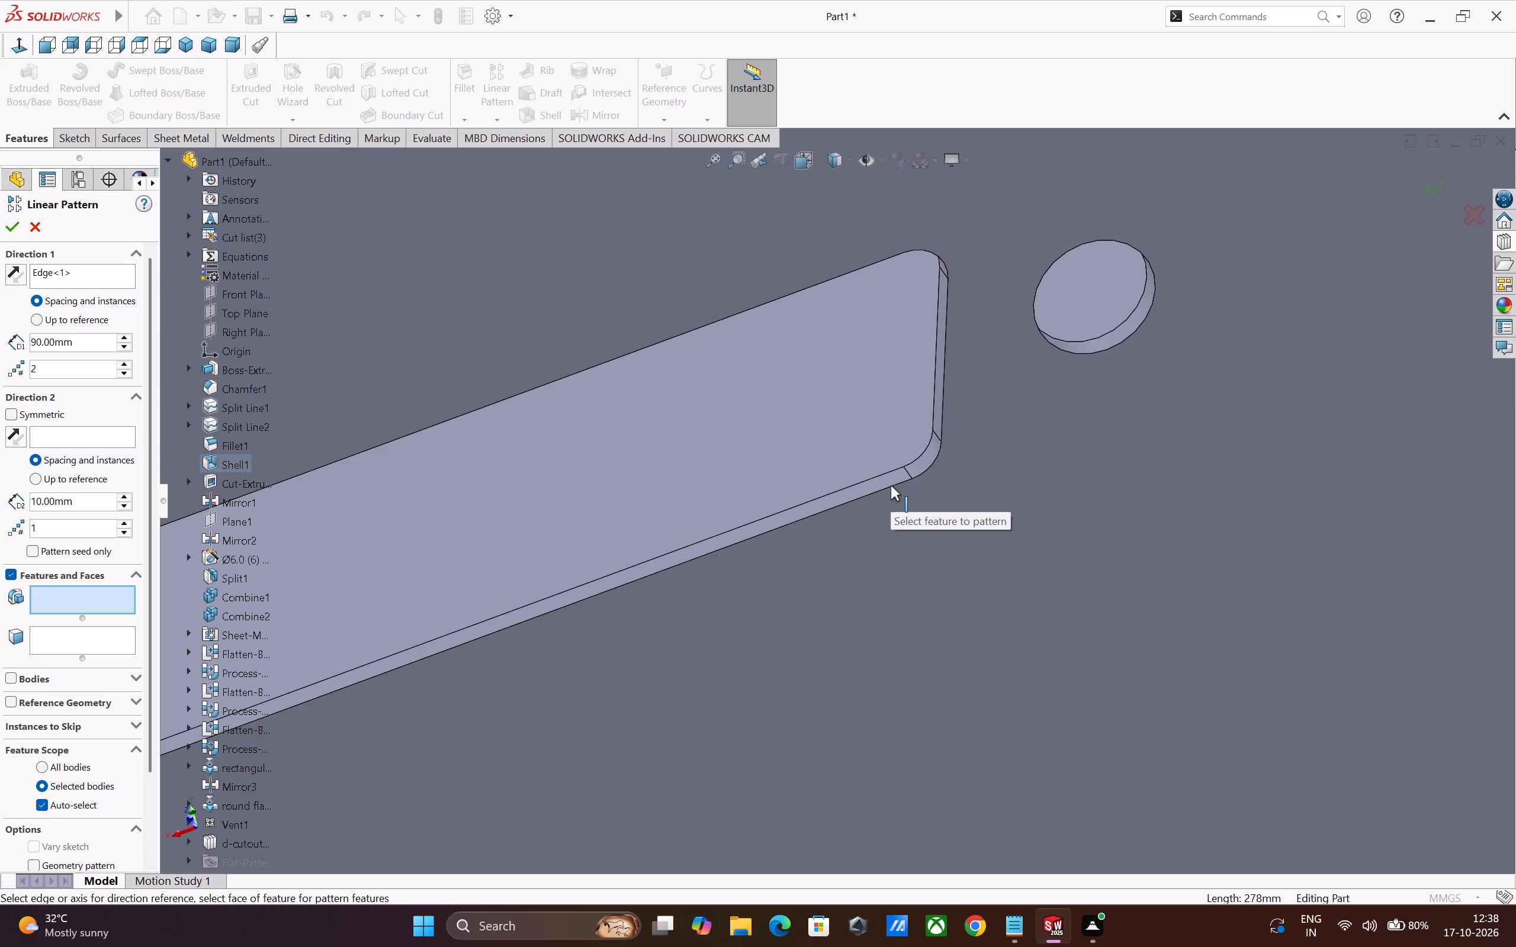
{"action": "scroll", "coordinate": [891, 485], "scroll_direction": "up", "scroll_amount": 2}
{"action": "left_click", "coordinate": [875, 488]}
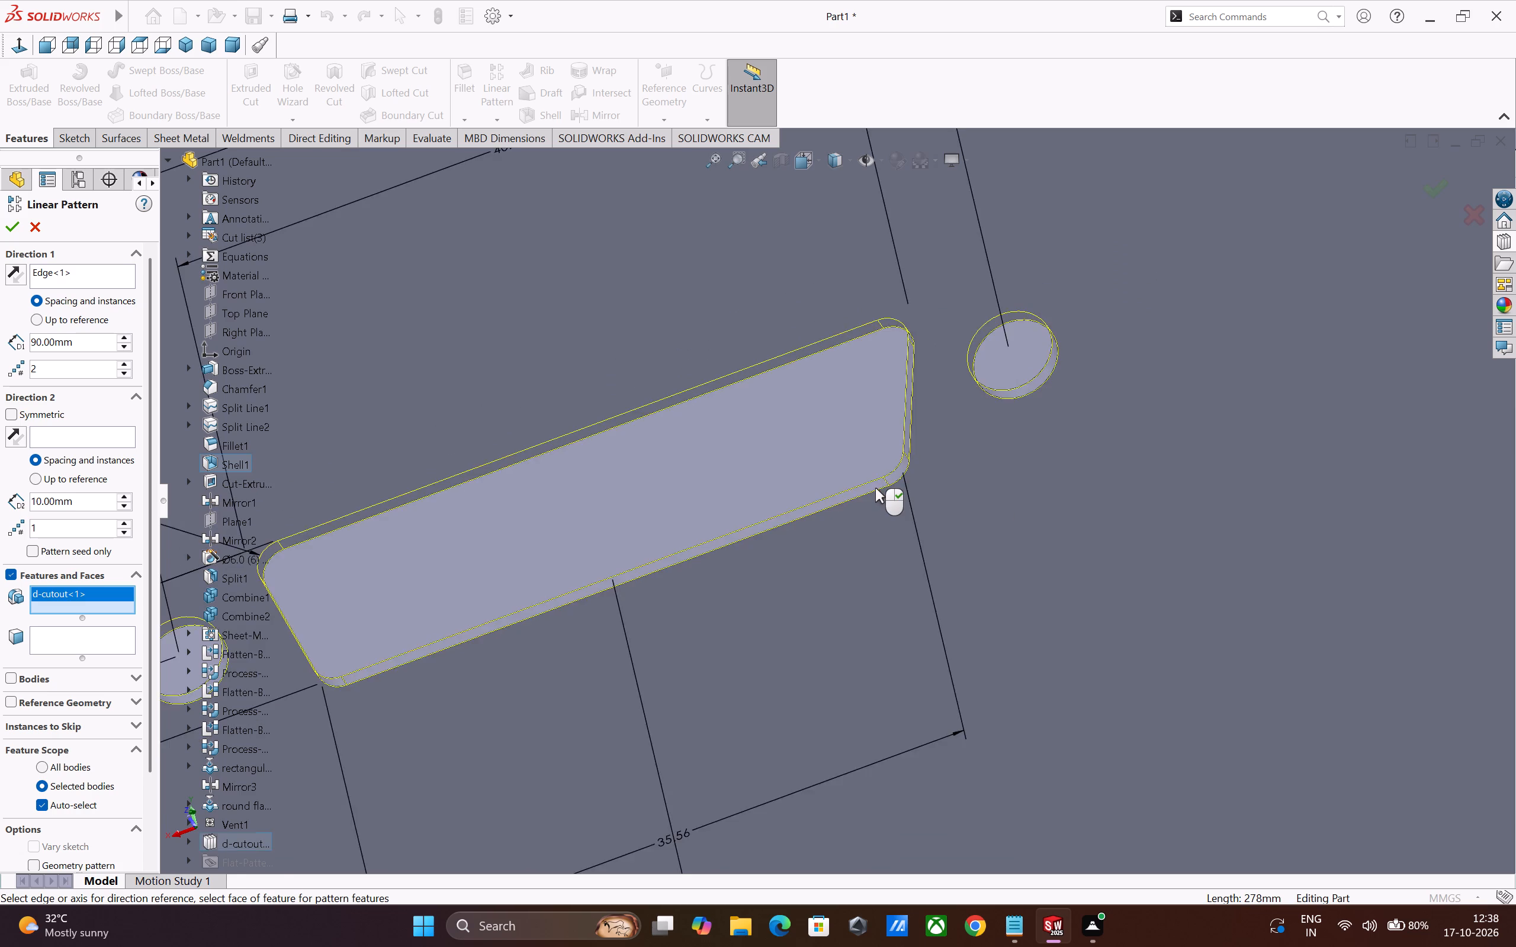
{"action": "scroll", "coordinate": [875, 488], "scroll_direction": "up", "scroll_amount": 9}
{"action": "scroll", "coordinate": [923, 505], "scroll_direction": "up", "scroll_amount": 1}
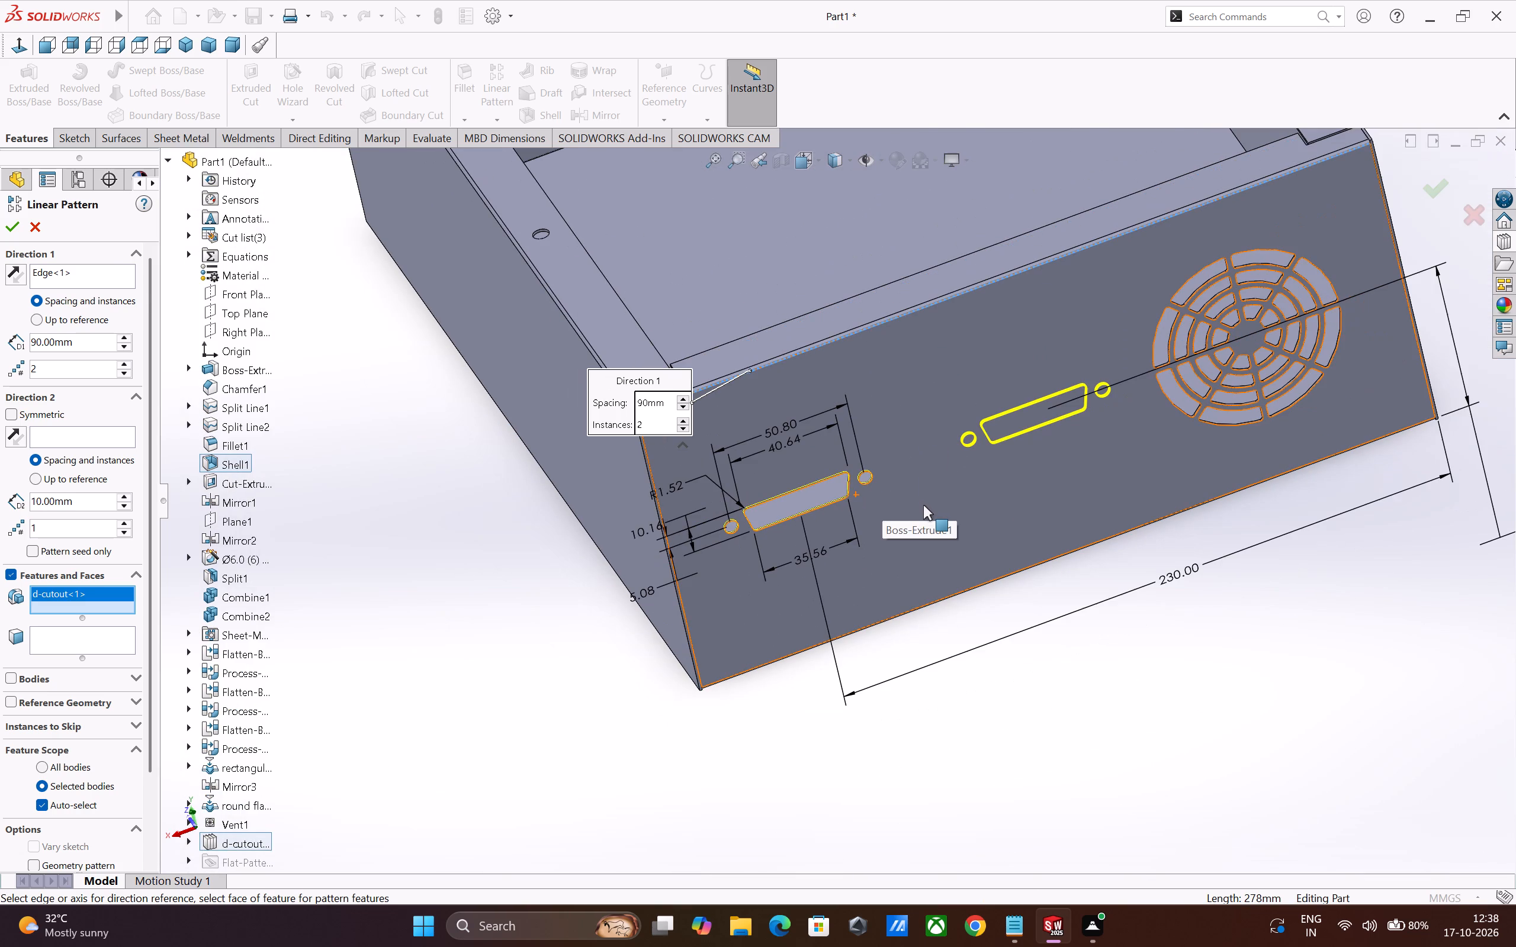
{"action": "scroll", "coordinate": [874, 518], "scroll_direction": "up", "scroll_amount": 1}
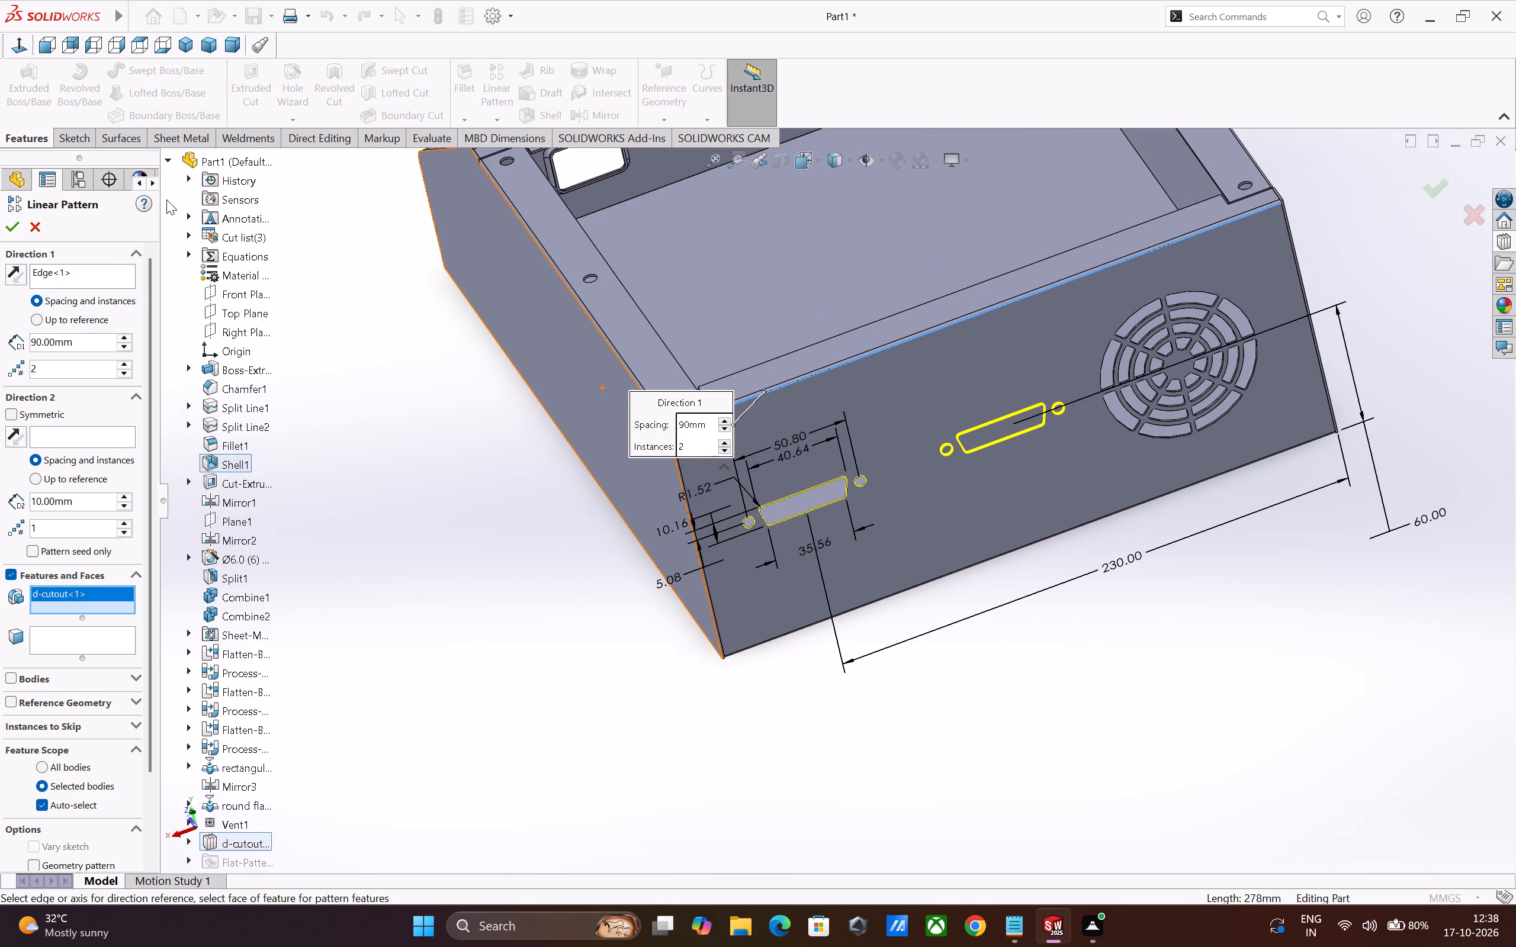
{"action": "left_click", "coordinate": [18, 230]}
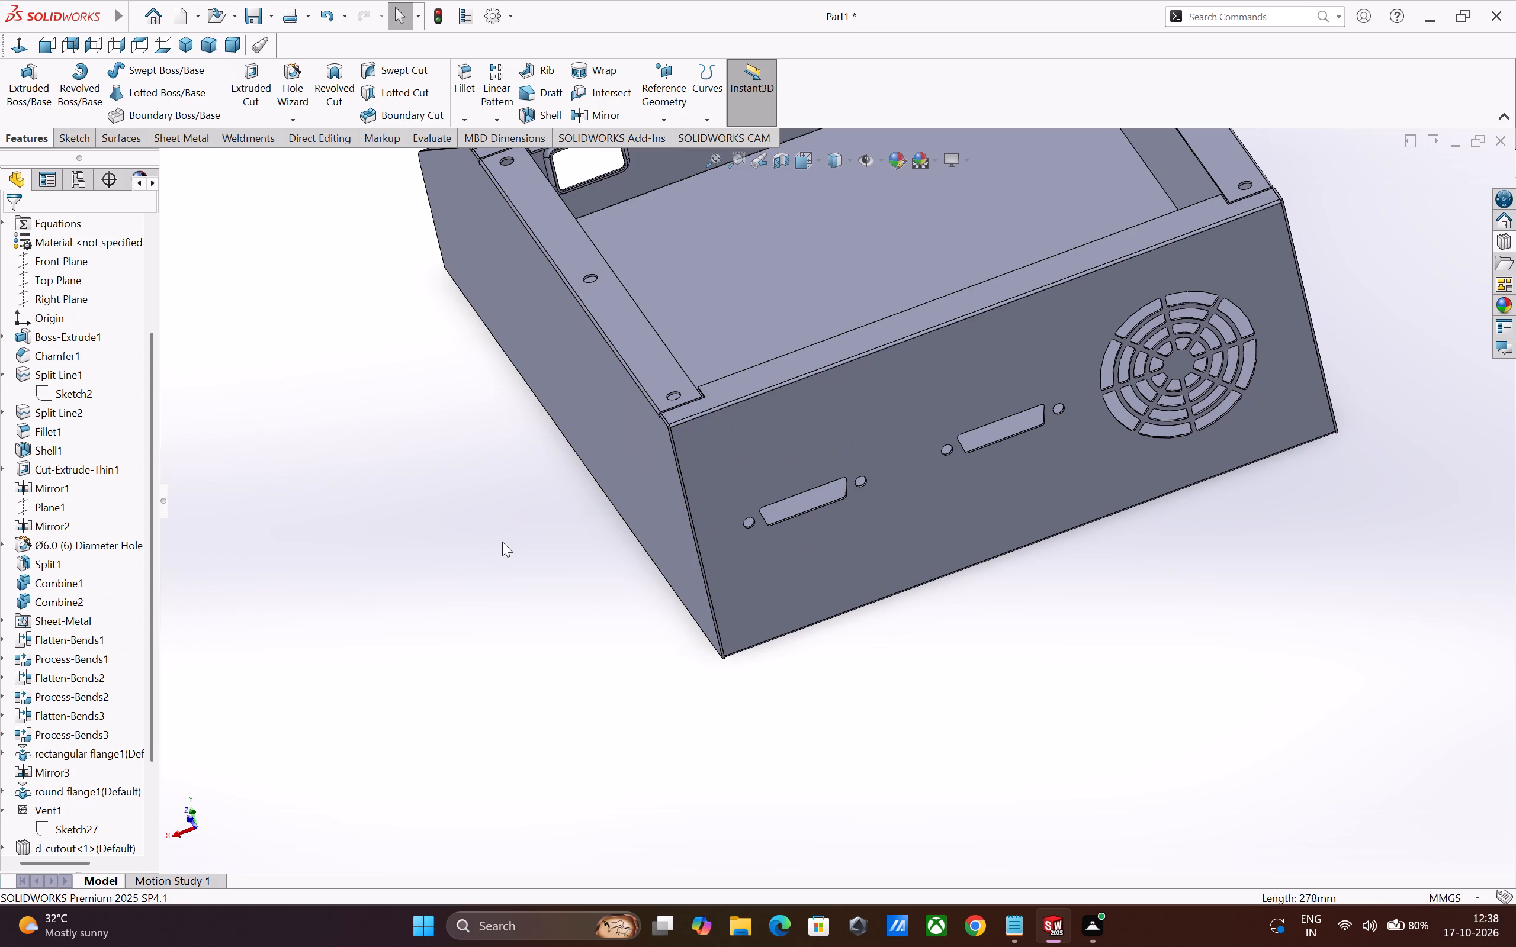
{"action": "left_click", "coordinate": [502, 542]}
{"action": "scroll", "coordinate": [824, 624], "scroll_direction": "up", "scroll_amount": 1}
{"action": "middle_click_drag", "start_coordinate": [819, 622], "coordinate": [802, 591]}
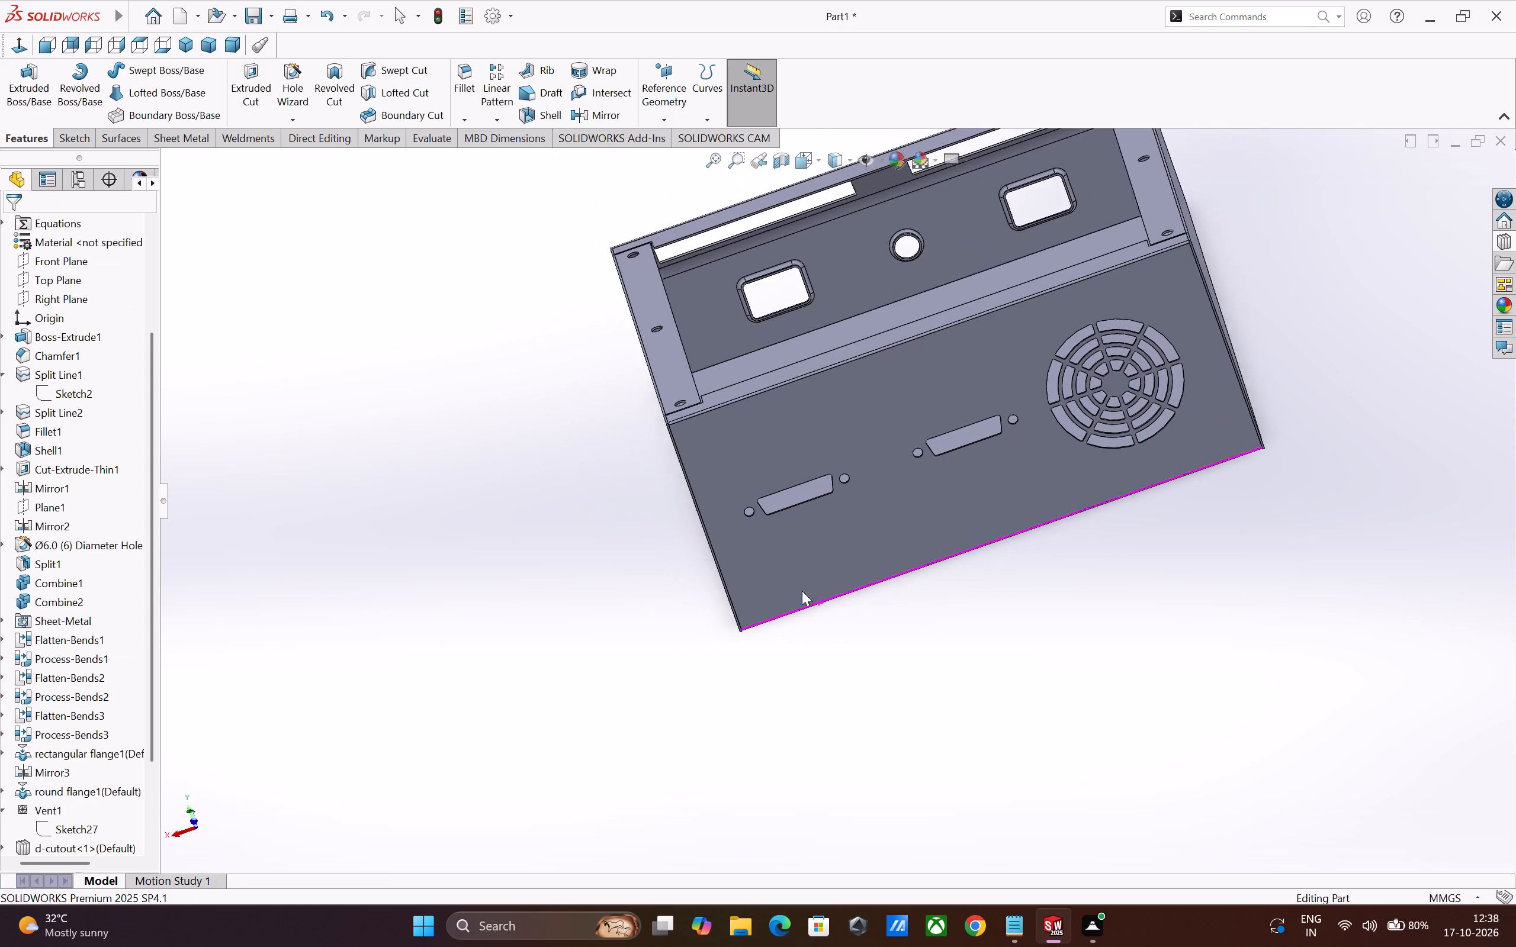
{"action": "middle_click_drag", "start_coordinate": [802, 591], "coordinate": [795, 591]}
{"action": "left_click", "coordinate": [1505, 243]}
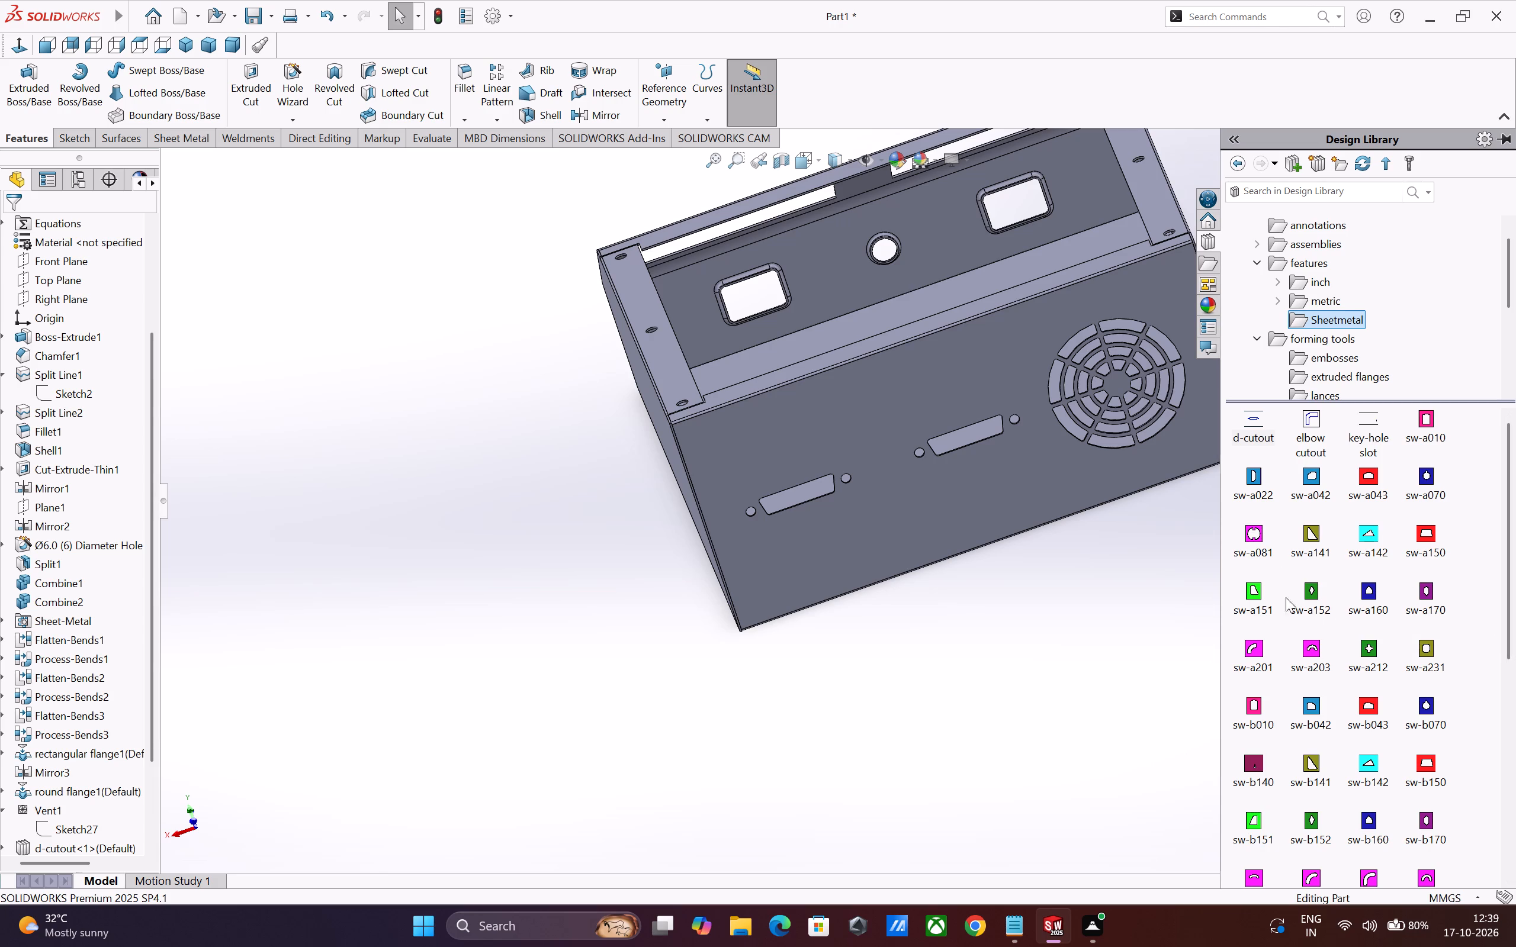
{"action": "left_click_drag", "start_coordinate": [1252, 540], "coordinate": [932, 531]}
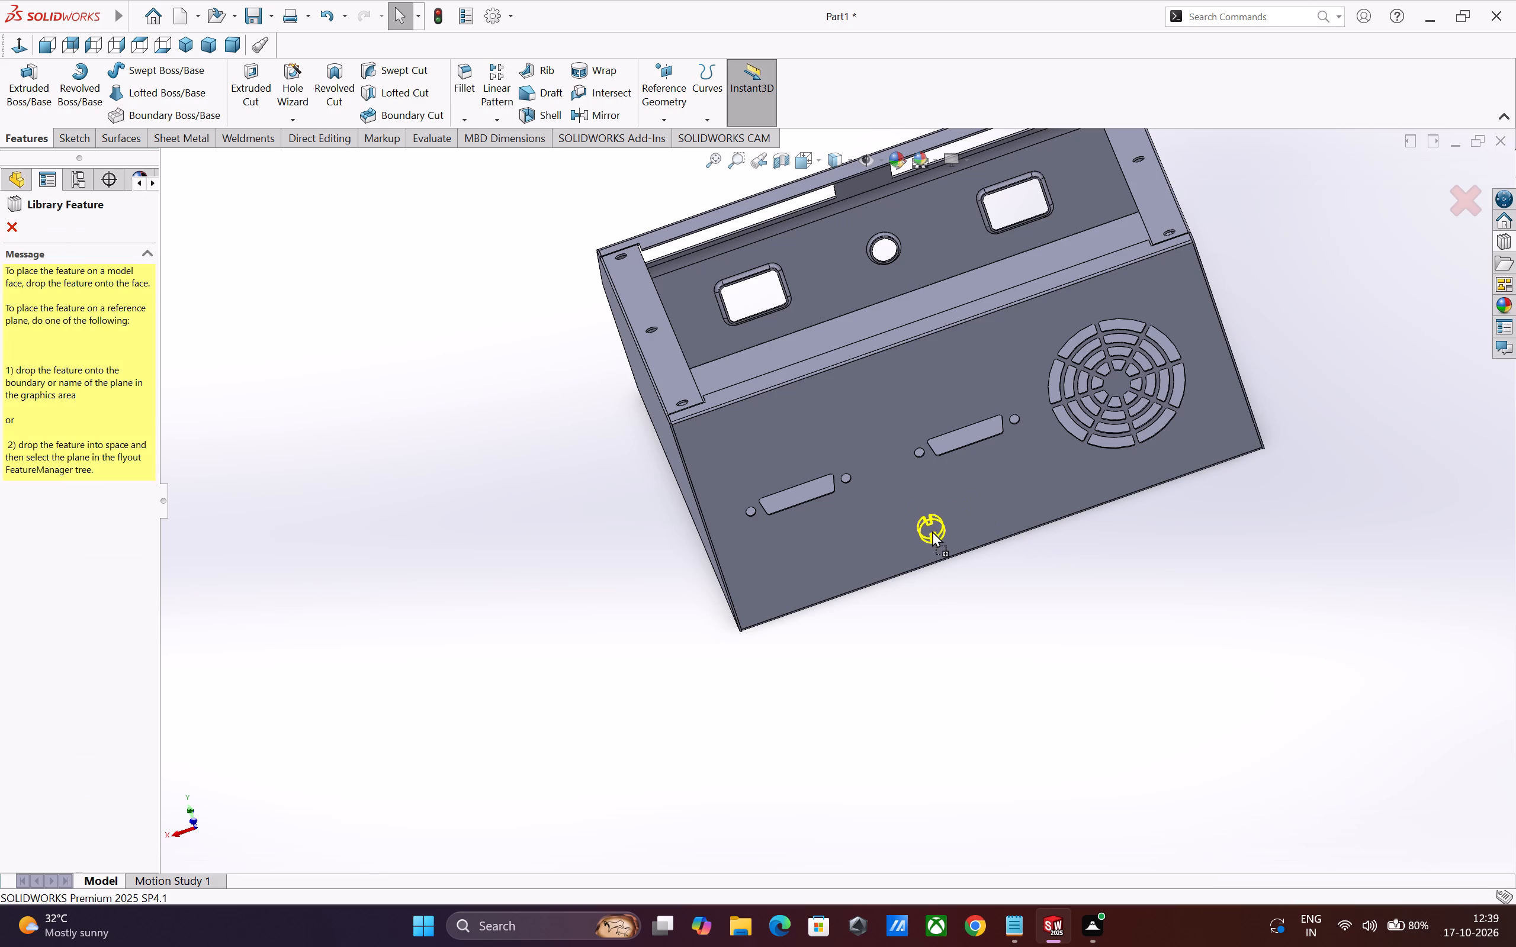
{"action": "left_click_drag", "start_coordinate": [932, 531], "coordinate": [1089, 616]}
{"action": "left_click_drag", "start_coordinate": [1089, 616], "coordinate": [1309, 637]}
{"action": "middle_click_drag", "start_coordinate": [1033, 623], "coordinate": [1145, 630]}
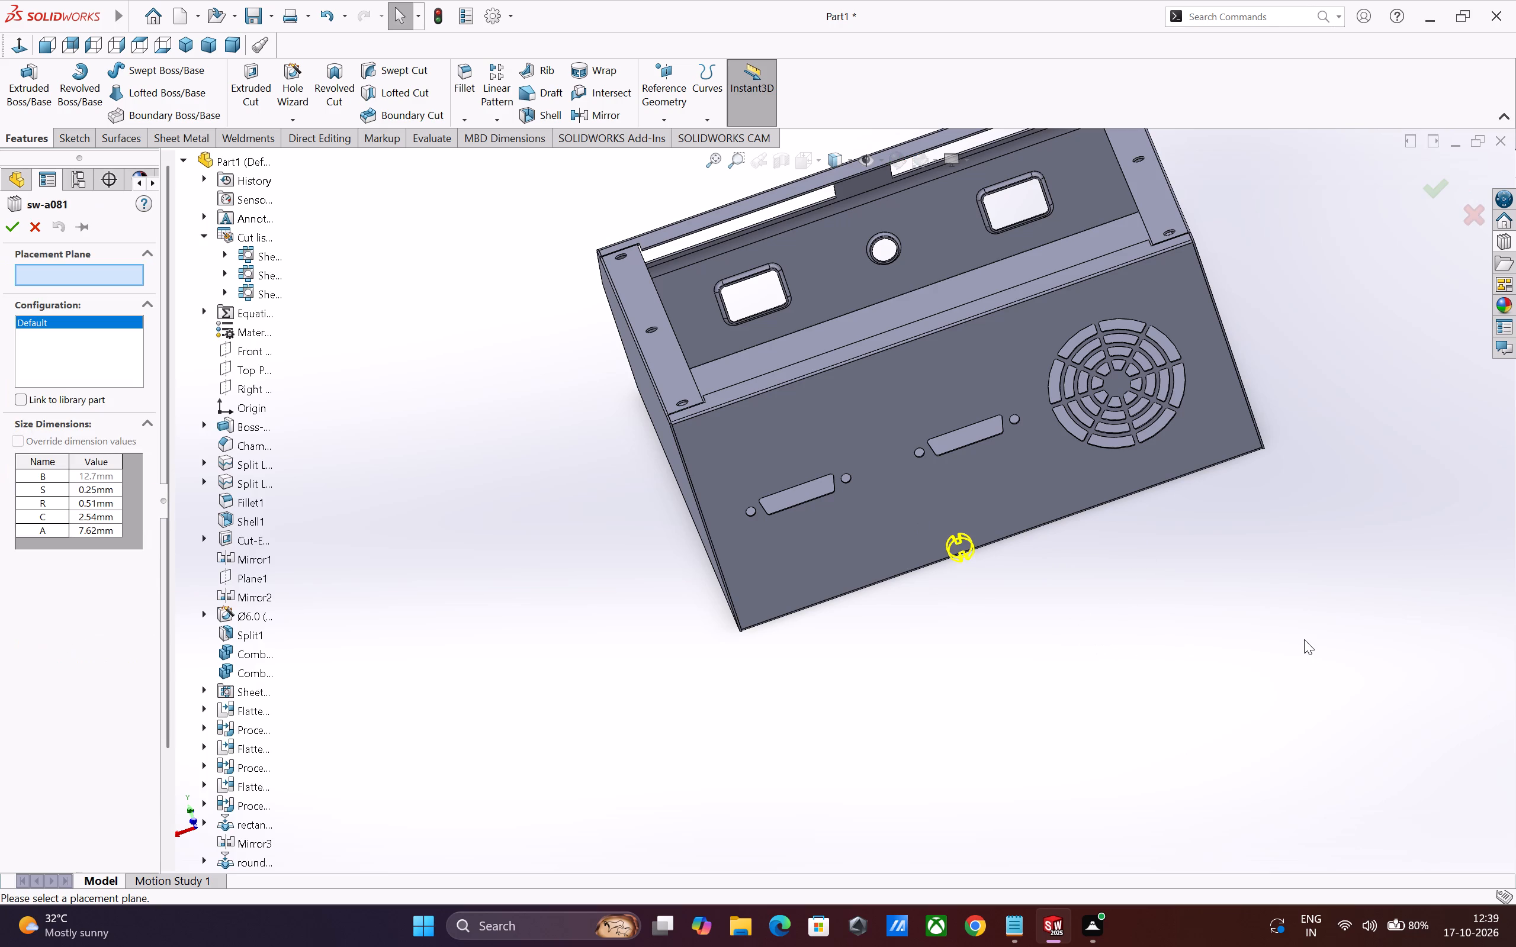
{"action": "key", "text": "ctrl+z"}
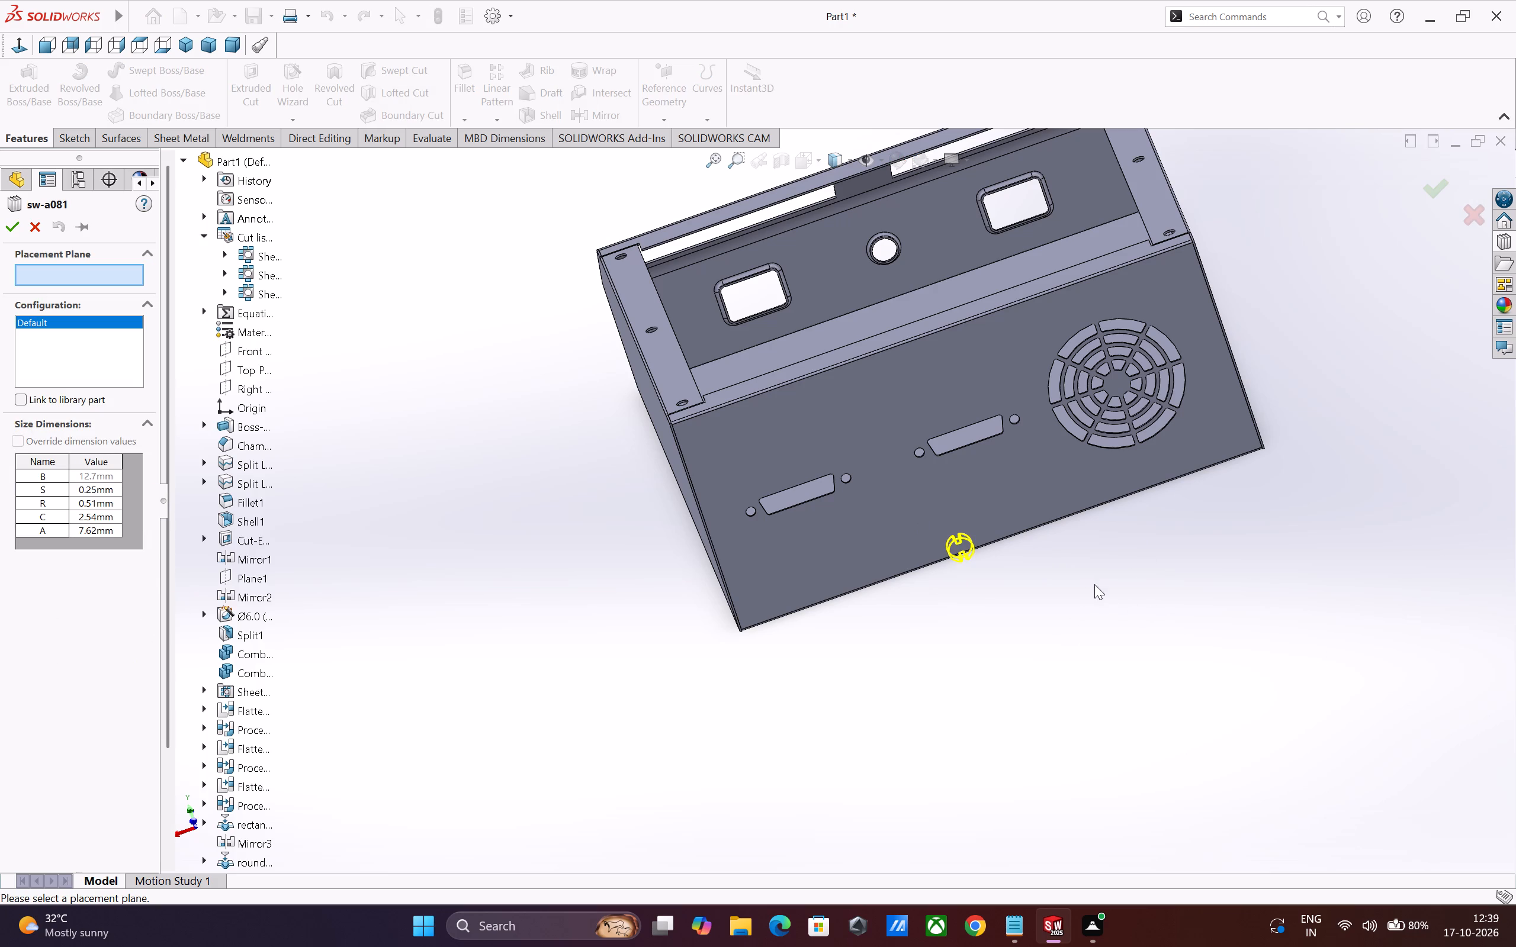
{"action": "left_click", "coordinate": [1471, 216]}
Place the sw-a081 sheet metal library feature on the back wall's inner face between the D-shaped cutouts, with dimension value override enabled.
{"action": "middle_click_drag", "start_coordinate": [1104, 586], "coordinate": [1221, 648]}
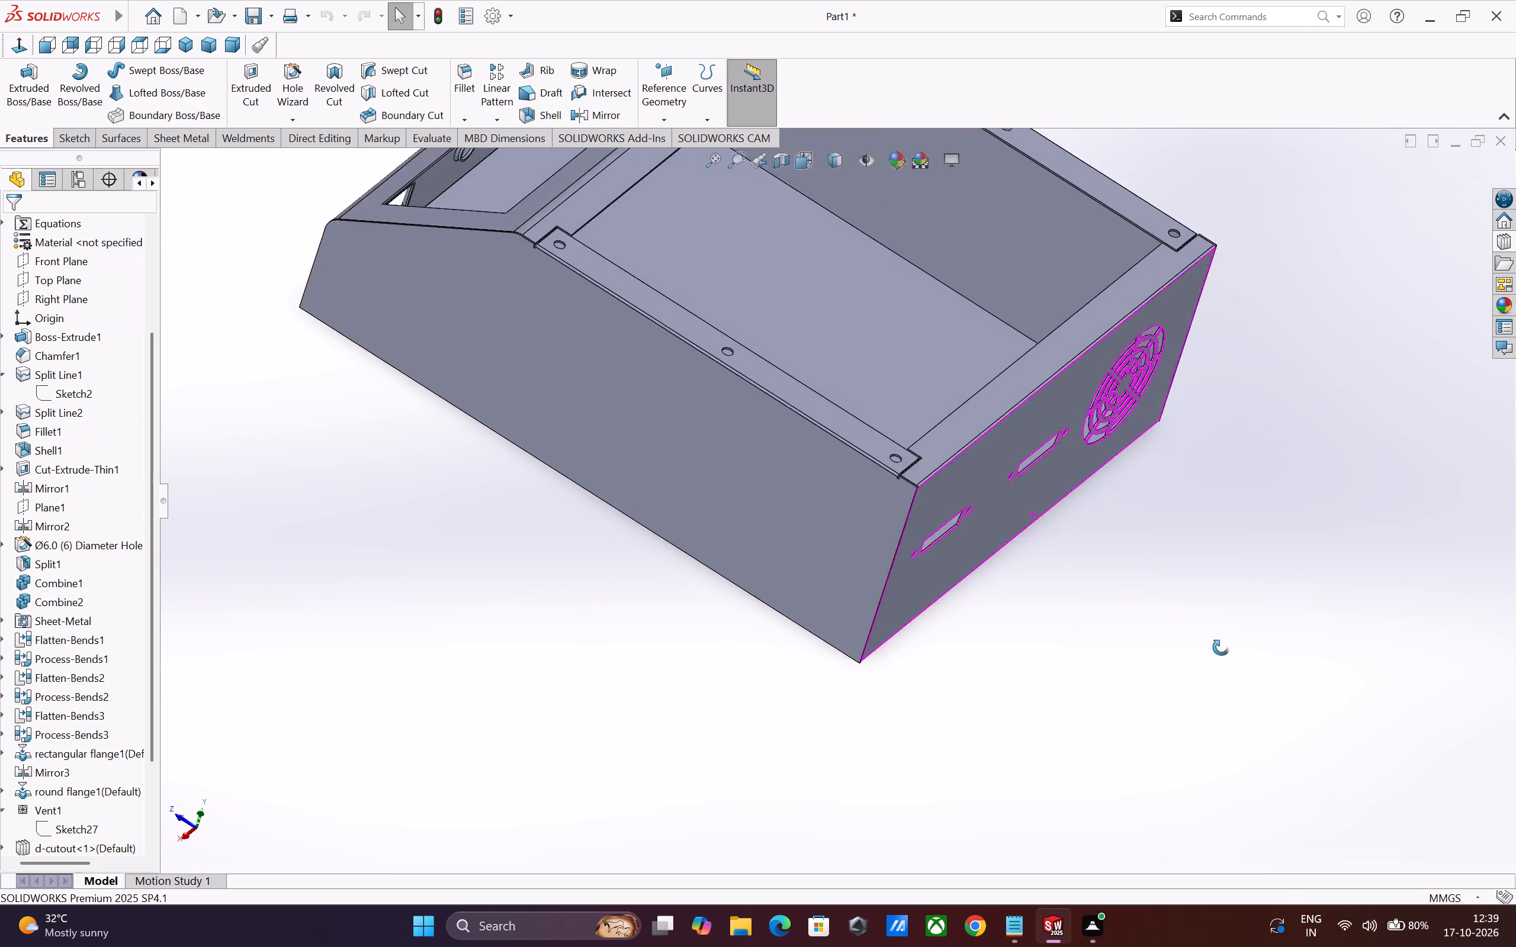
{"action": "middle_click_drag", "start_coordinate": [1221, 648], "coordinate": [1324, 778]}
{"action": "left_click", "coordinate": [1509, 239]}
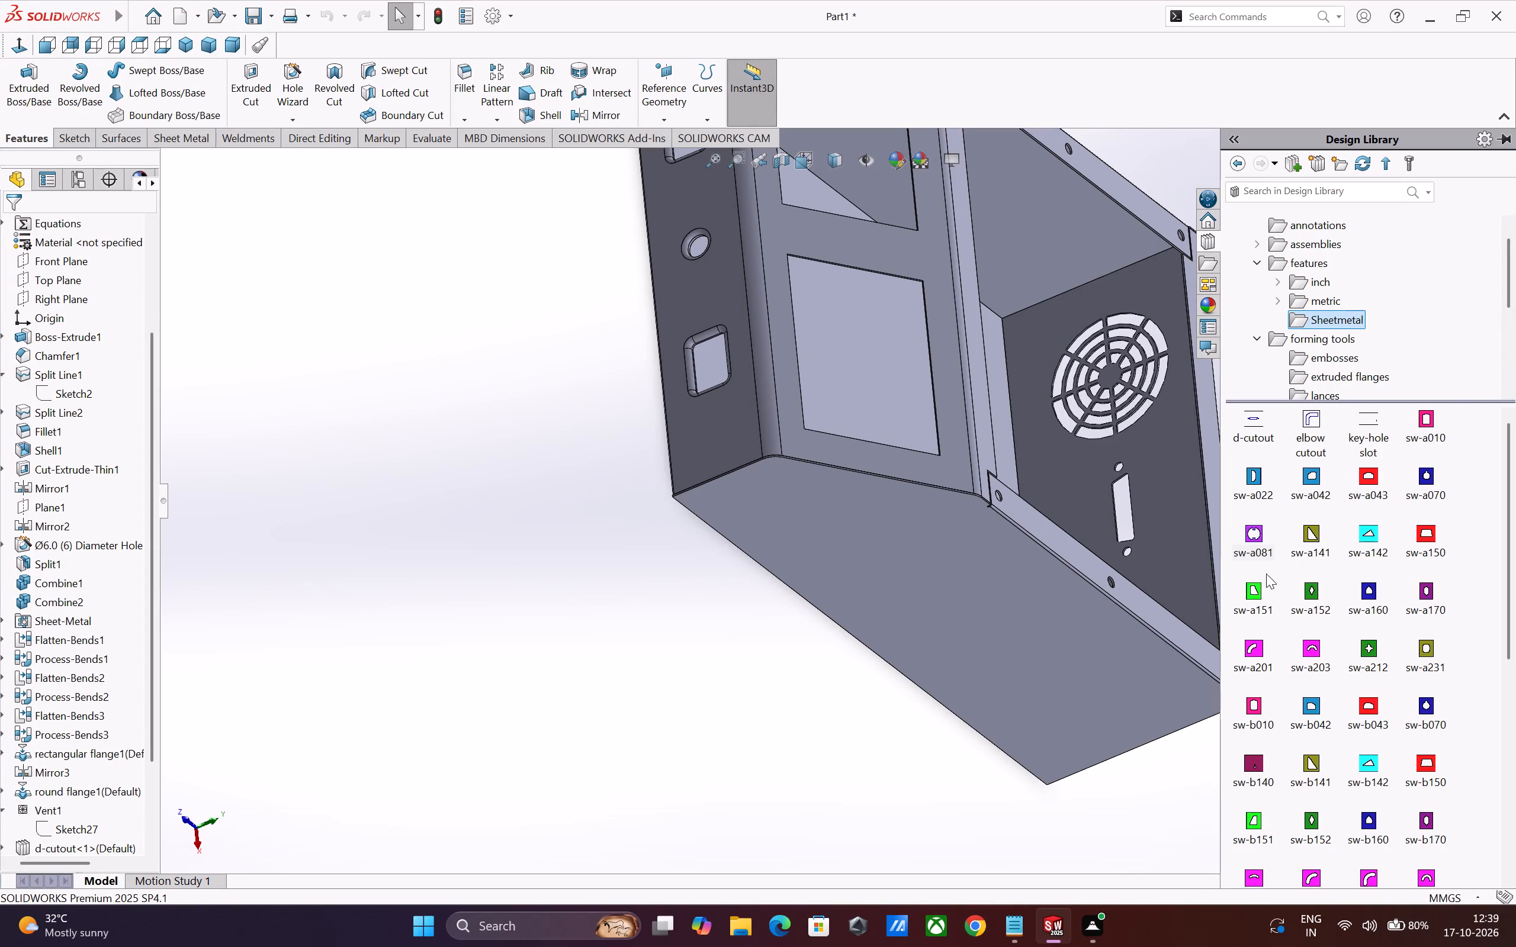
{"action": "left_click_drag", "start_coordinate": [1255, 535], "coordinate": [1239, 546]}
{"action": "left_click_drag", "start_coordinate": [1239, 546], "coordinate": [1145, 571]}
{"action": "middle_click_drag", "start_coordinate": [1360, 629], "coordinate": [1236, 578]}
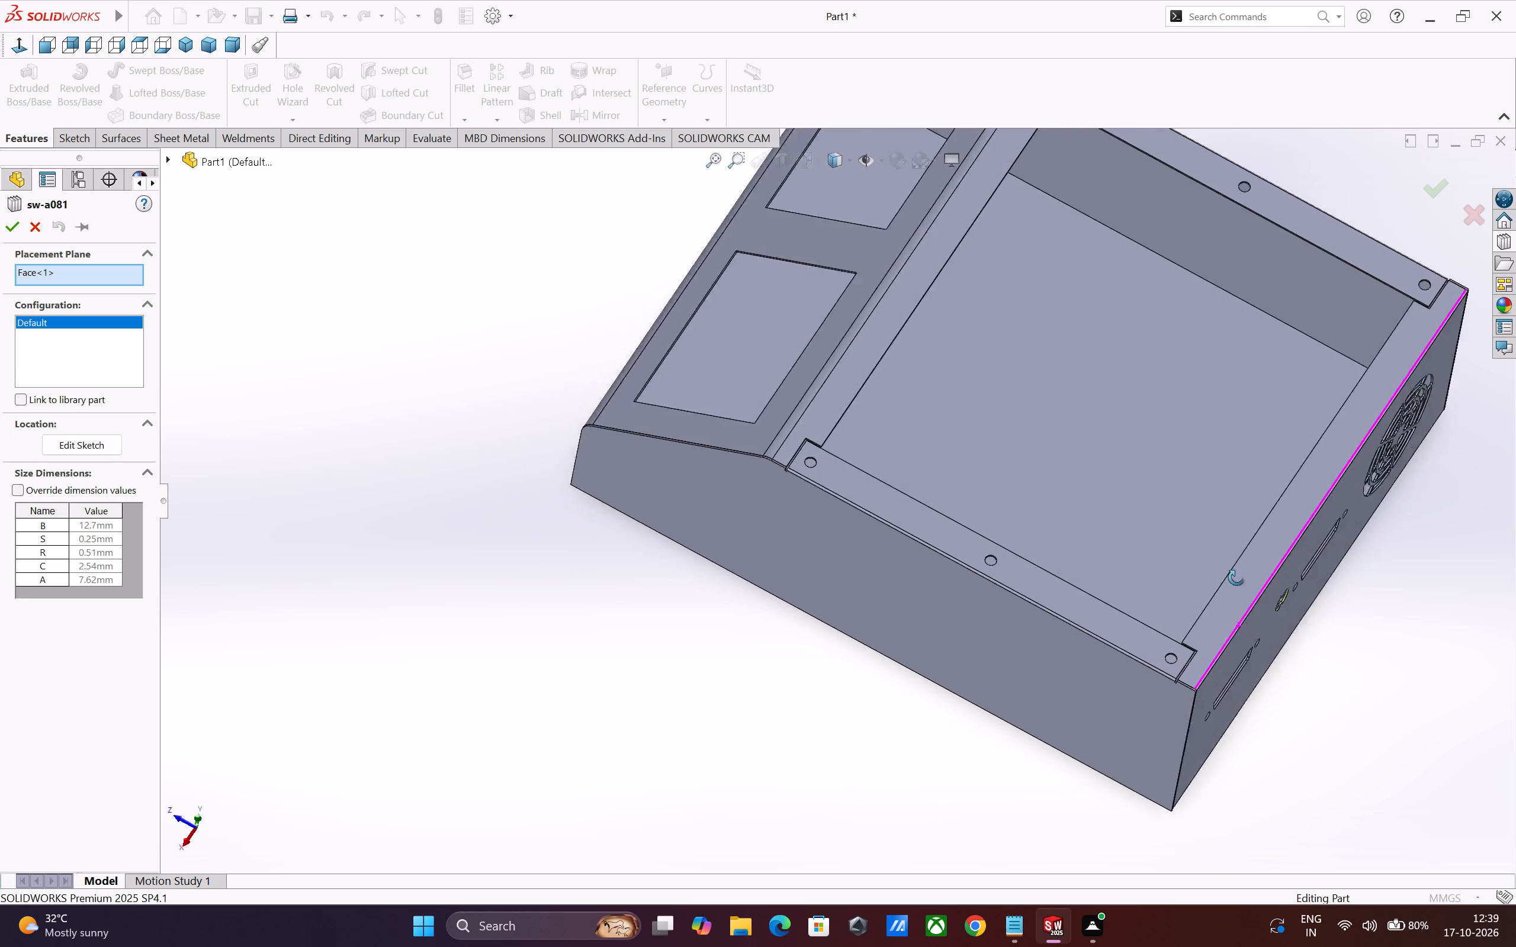
{"action": "middle_click_drag", "start_coordinate": [1236, 578], "coordinate": [1189, 555]}
{"action": "scroll", "coordinate": [1189, 555], "scroll_direction": "up", "scroll_amount": 4}
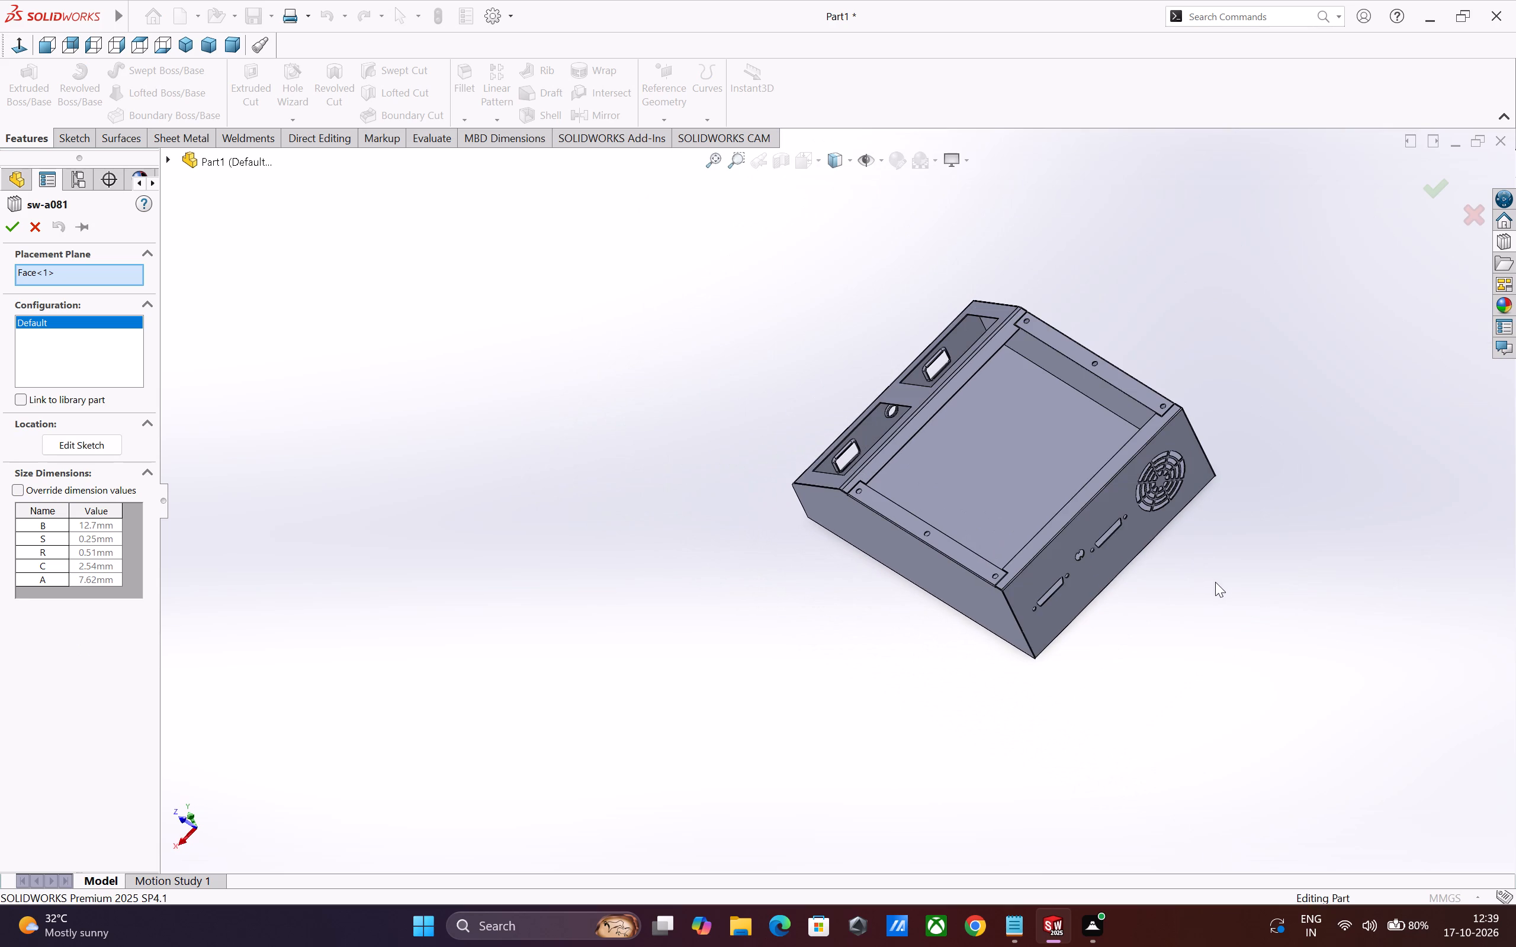
{"action": "middle_click_drag", "start_coordinate": [1216, 584], "coordinate": [1197, 577]}
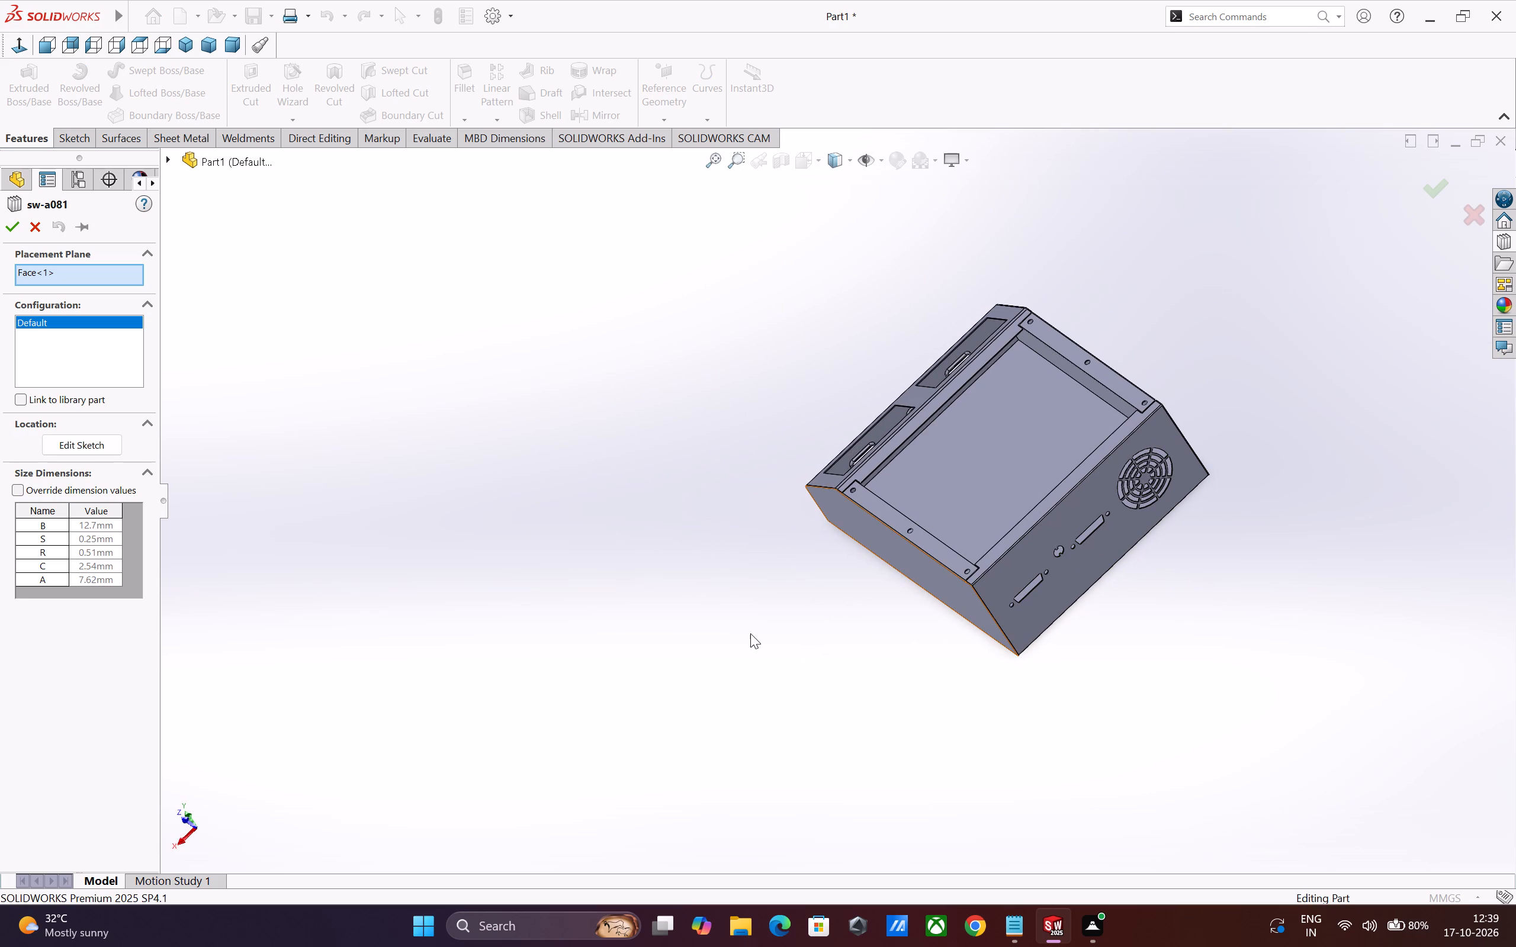
{"action": "left_click", "coordinate": [17, 494]}
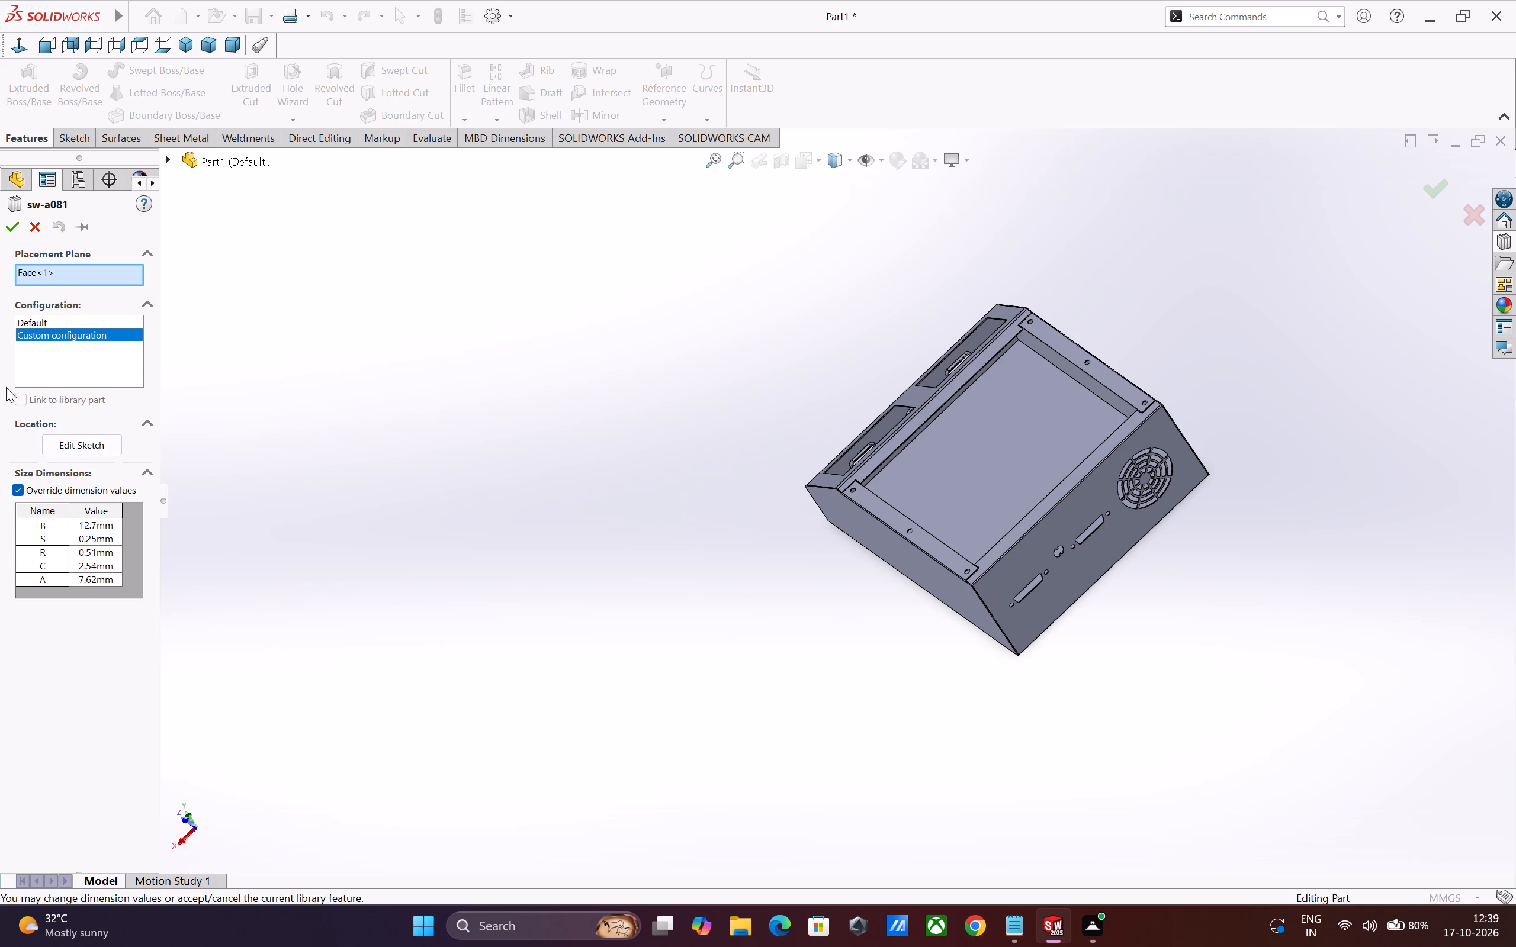
Edit the sw-a081 location sketch and dimension the profile's centre 60 mm above the back wall's bottom corner.
{"action": "left_click", "coordinate": [82, 442]}
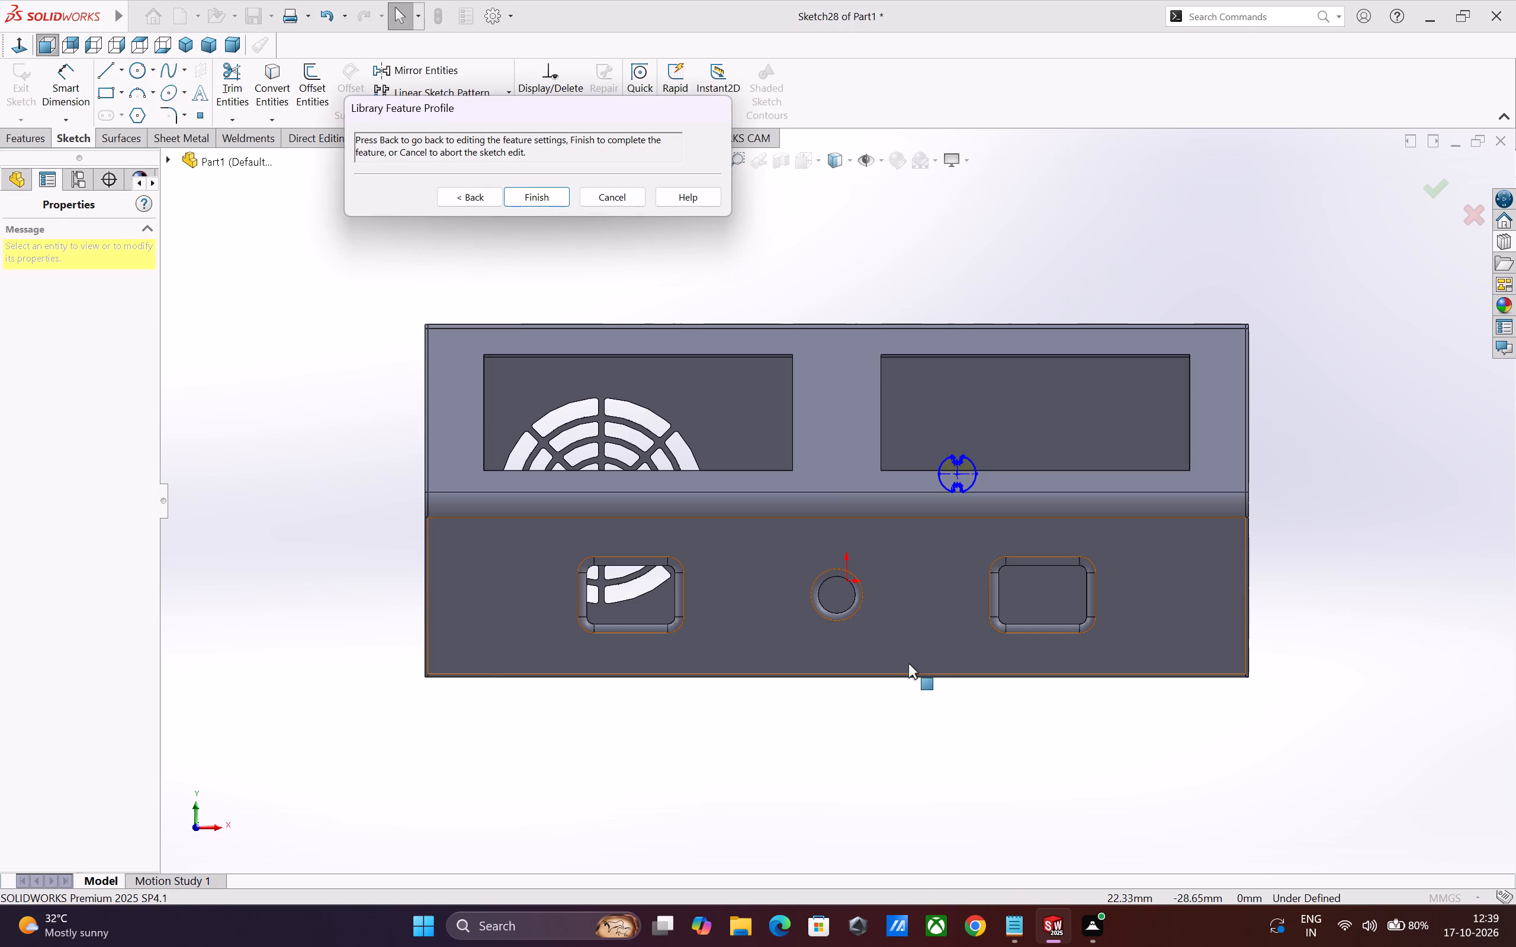
{"action": "scroll", "coordinate": [982, 586], "scroll_direction": "up", "scroll_amount": 2}
{"action": "scroll", "coordinate": [901, 480], "scroll_direction": "down", "scroll_amount": 4}
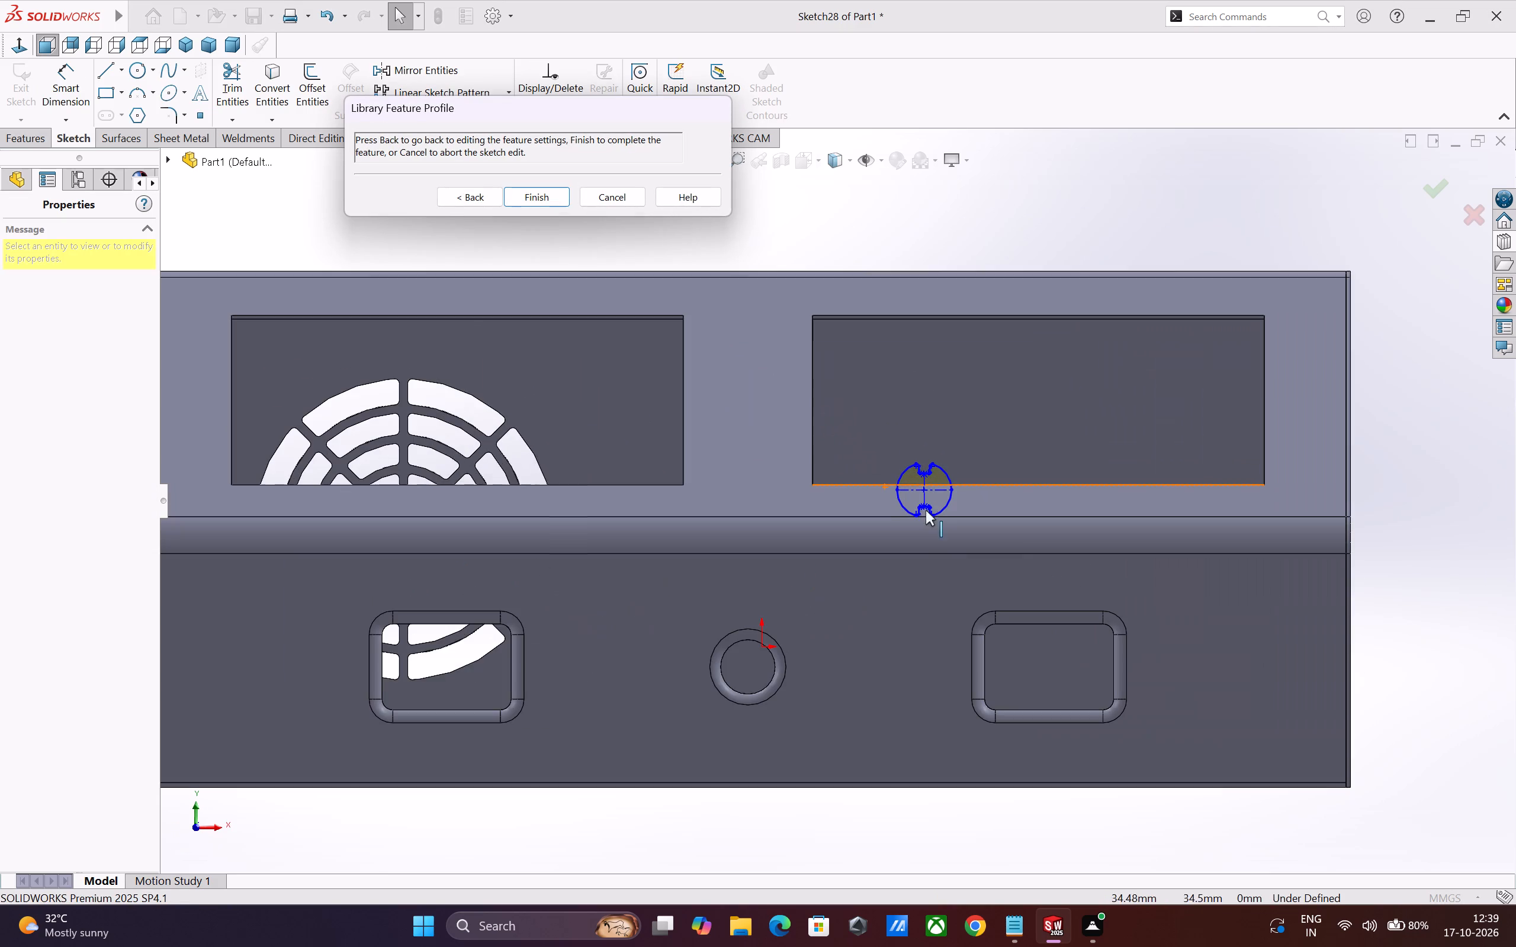
{"action": "scroll", "coordinate": [930, 504], "scroll_direction": "down", "scroll_amount": 3}
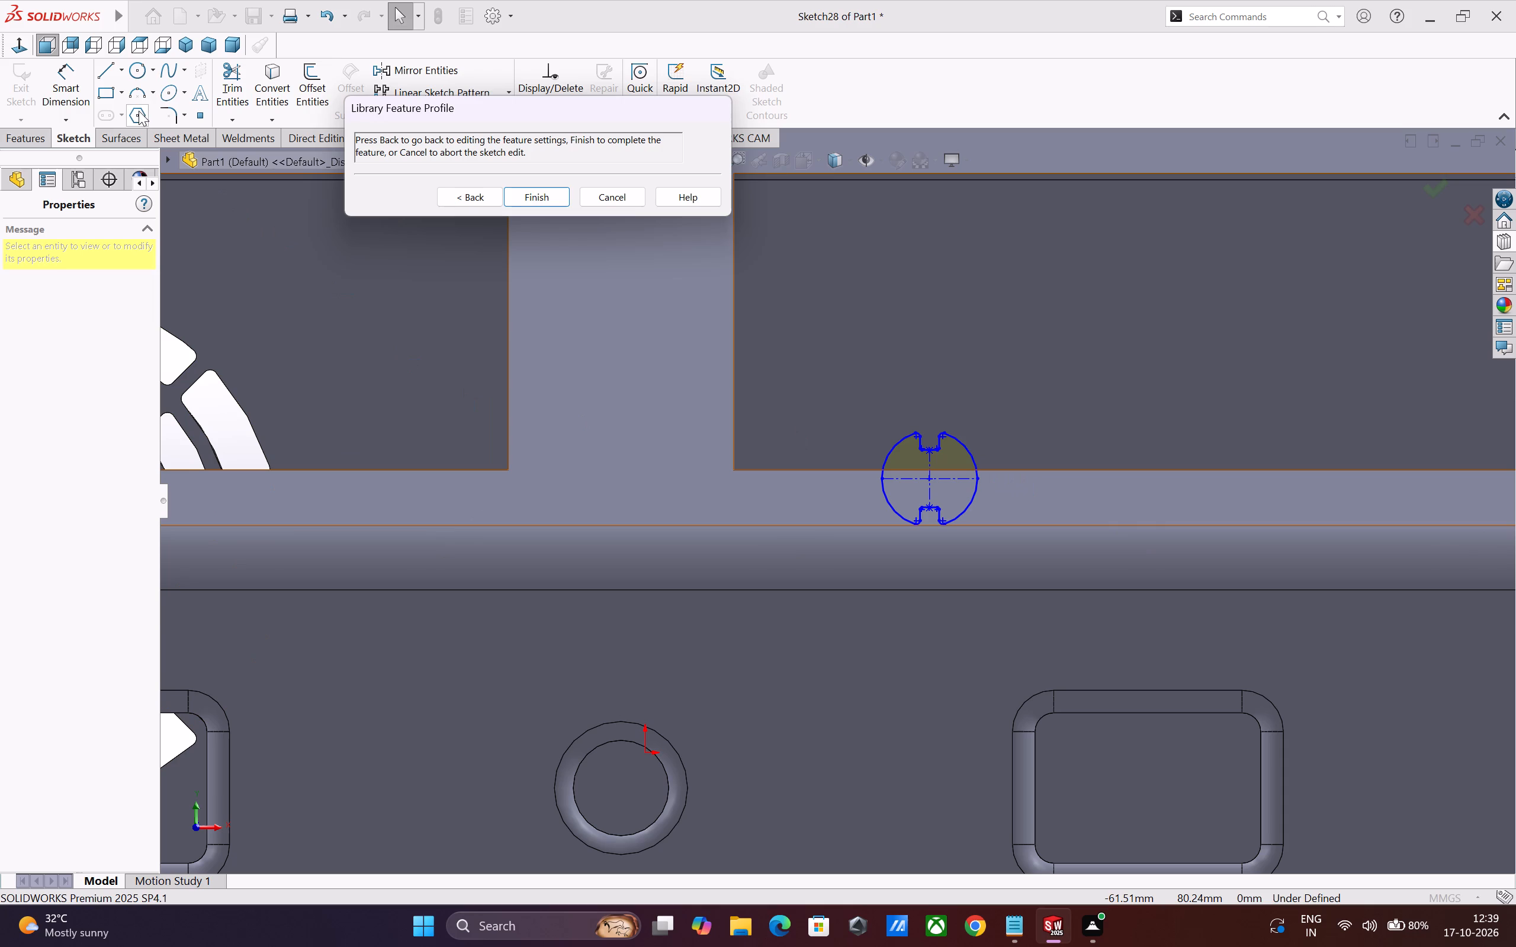
{"action": "left_click_drag", "start_coordinate": [70, 82], "coordinate": [86, 84]}
{"action": "scroll", "coordinate": [979, 497], "scroll_direction": "down", "scroll_amount": 2}
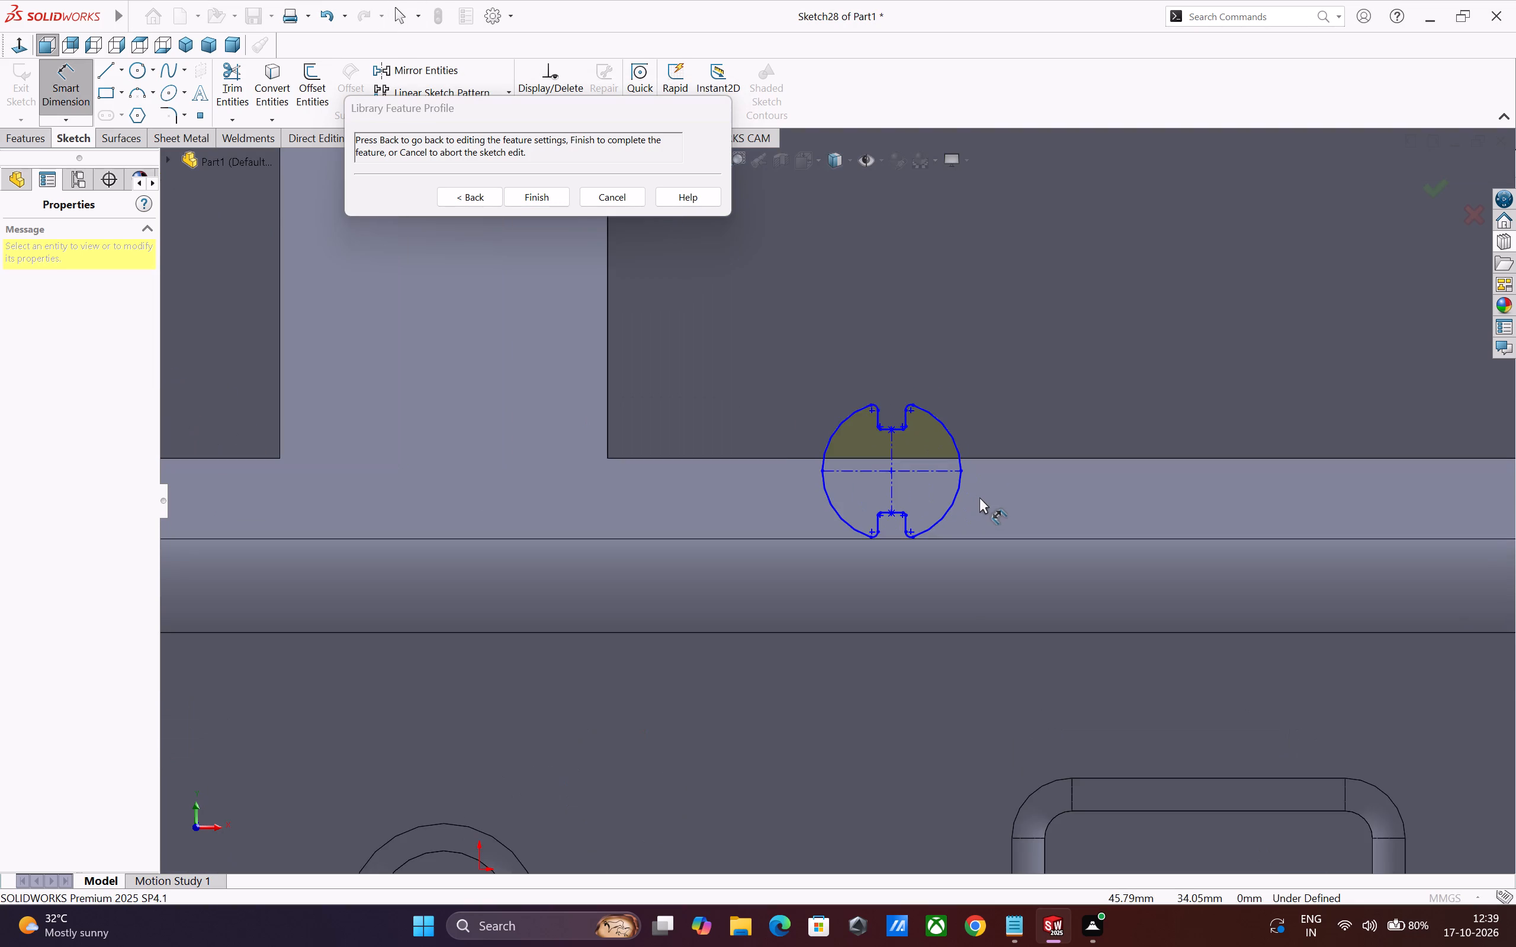
{"action": "scroll", "coordinate": [979, 497], "scroll_direction": "down", "scroll_amount": 2}
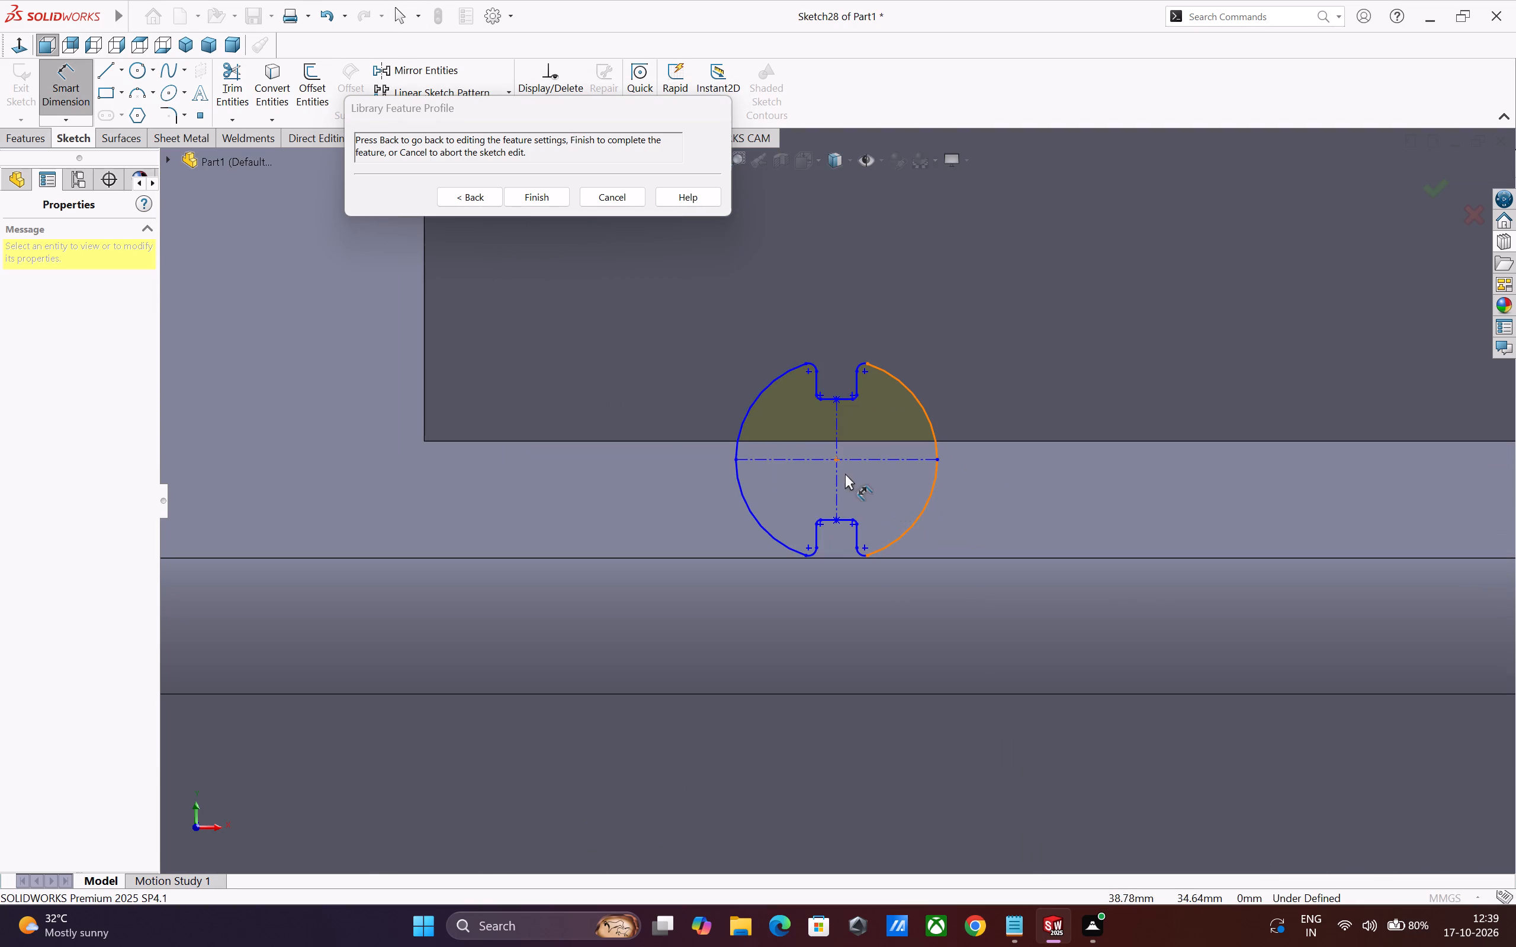
{"action": "left_click", "coordinate": [835, 459]}
{"action": "scroll", "coordinate": [887, 558], "scroll_direction": "up", "scroll_amount": 2}
{"action": "scroll", "coordinate": [901, 621], "scroll_direction": "up", "scroll_amount": 3}
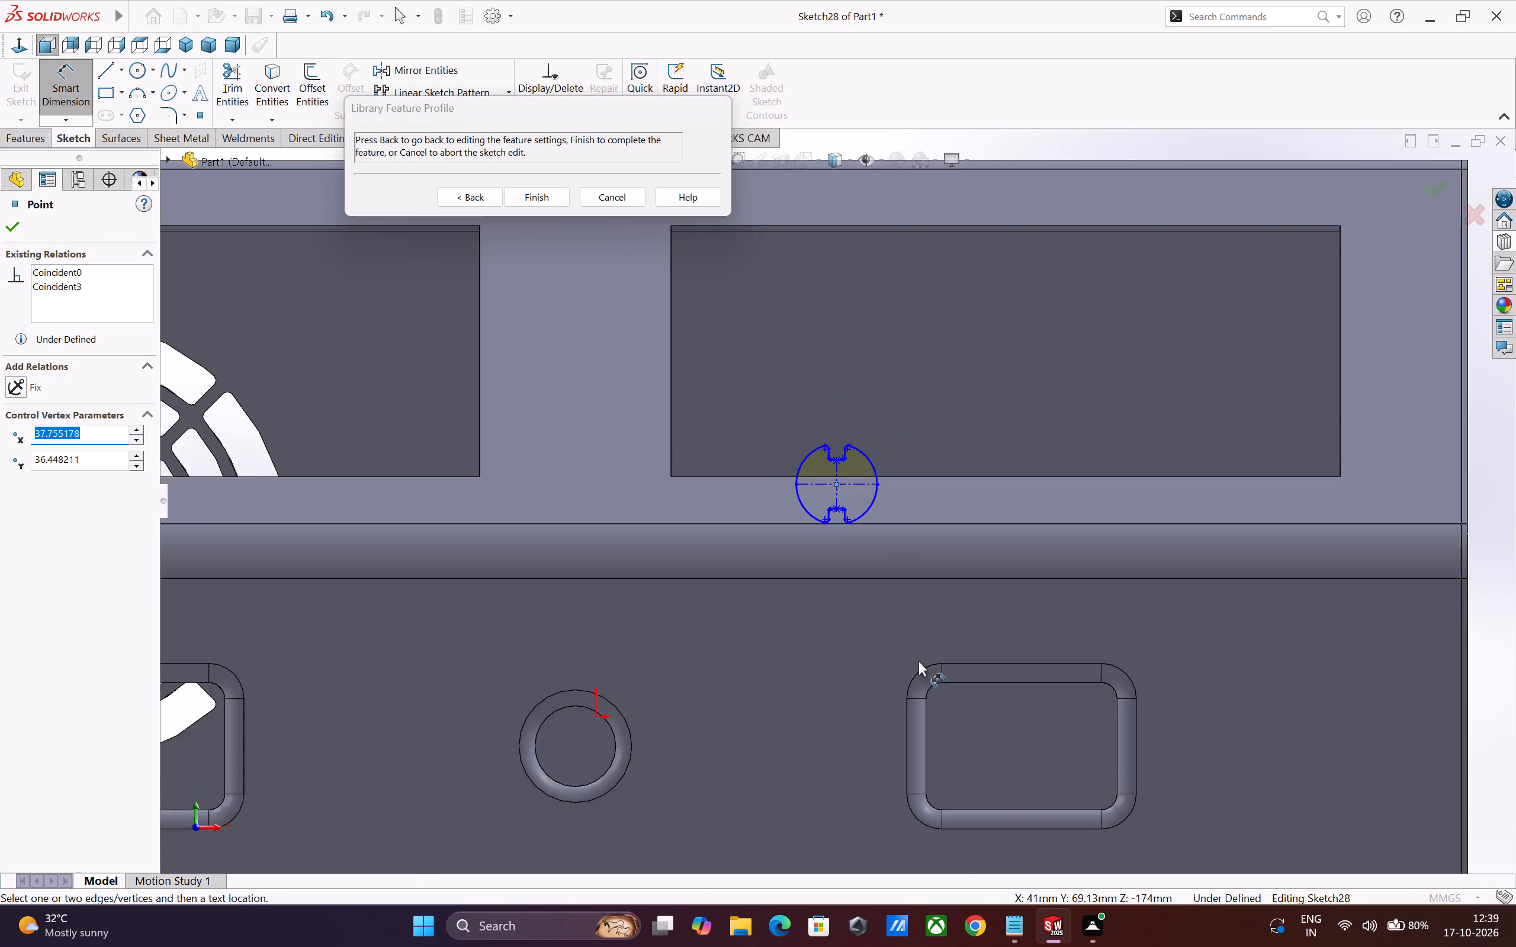
{"action": "scroll", "coordinate": [918, 661], "scroll_direction": "up", "scroll_amount": 2}
{"action": "scroll", "coordinate": [1206, 740], "scroll_direction": "down", "scroll_amount": 2}
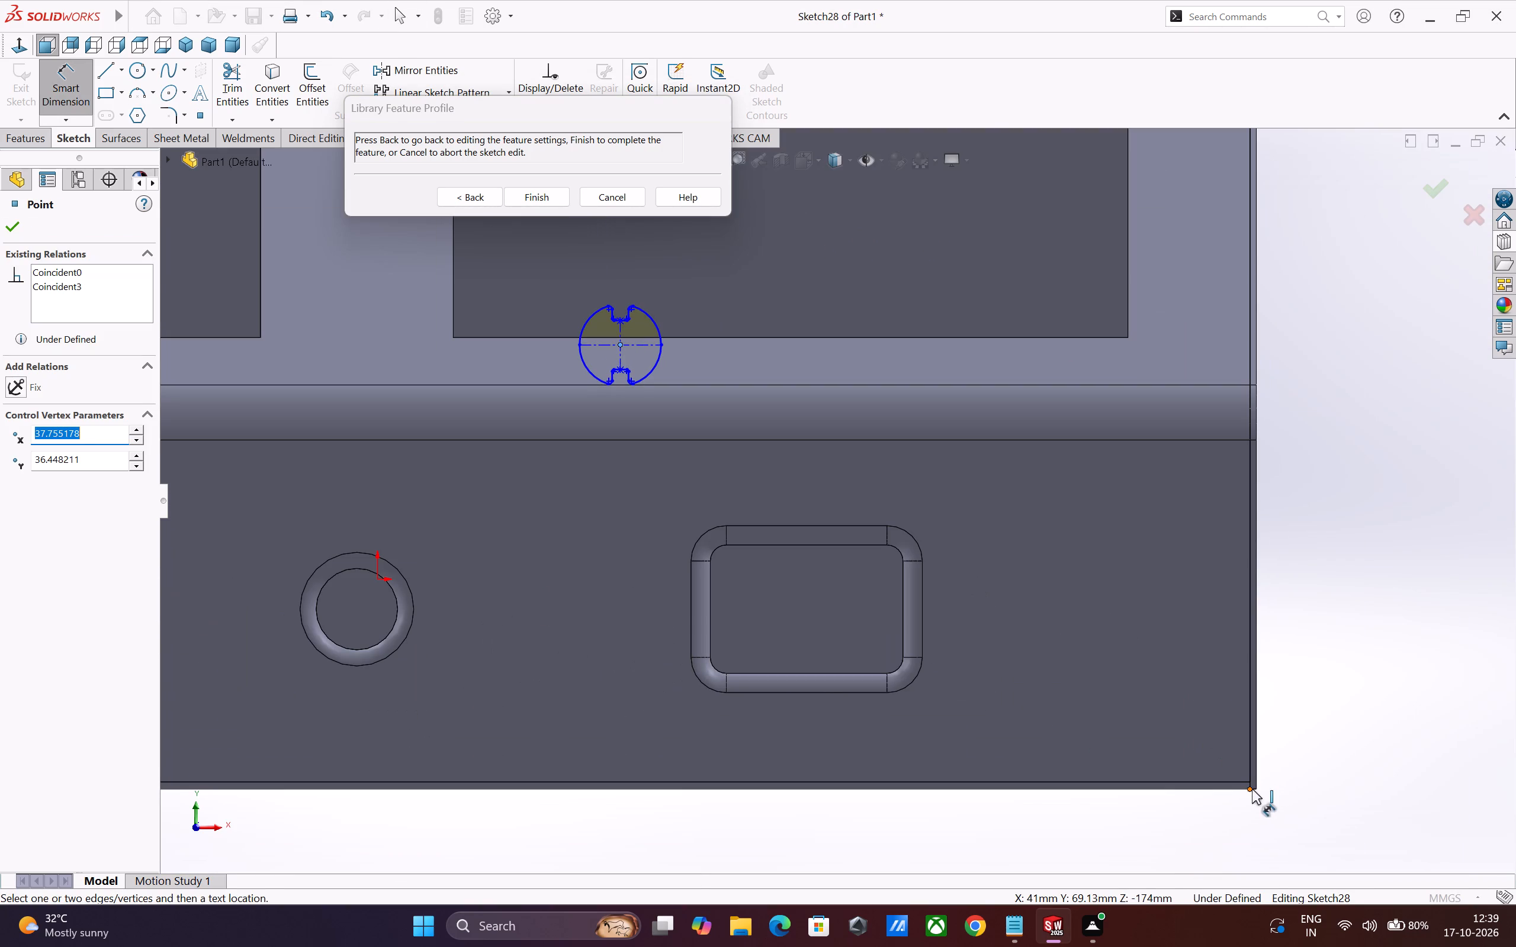
{"action": "left_click", "coordinate": [1252, 789]}
{"action": "left_click", "coordinate": [1358, 704]}
{"action": "scroll", "coordinate": [1358, 703], "scroll_direction": "up", "scroll_amount": 1}
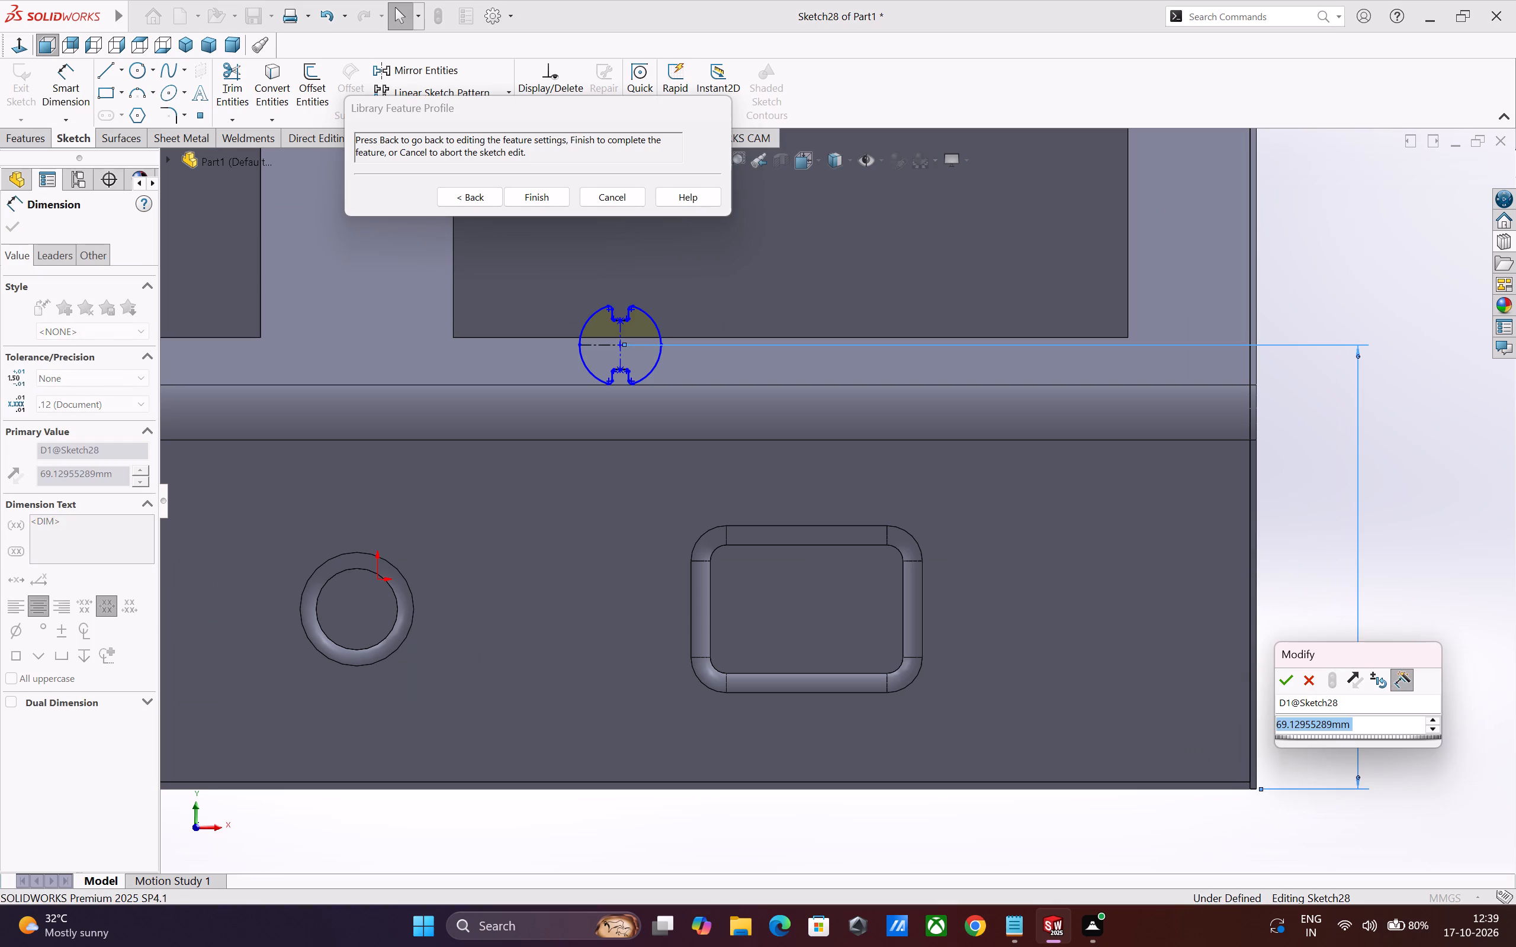
{"action": "scroll", "coordinate": [1358, 703], "scroll_direction": "up", "scroll_amount": 1}
{"action": "double_click", "coordinate": [1356, 722]}
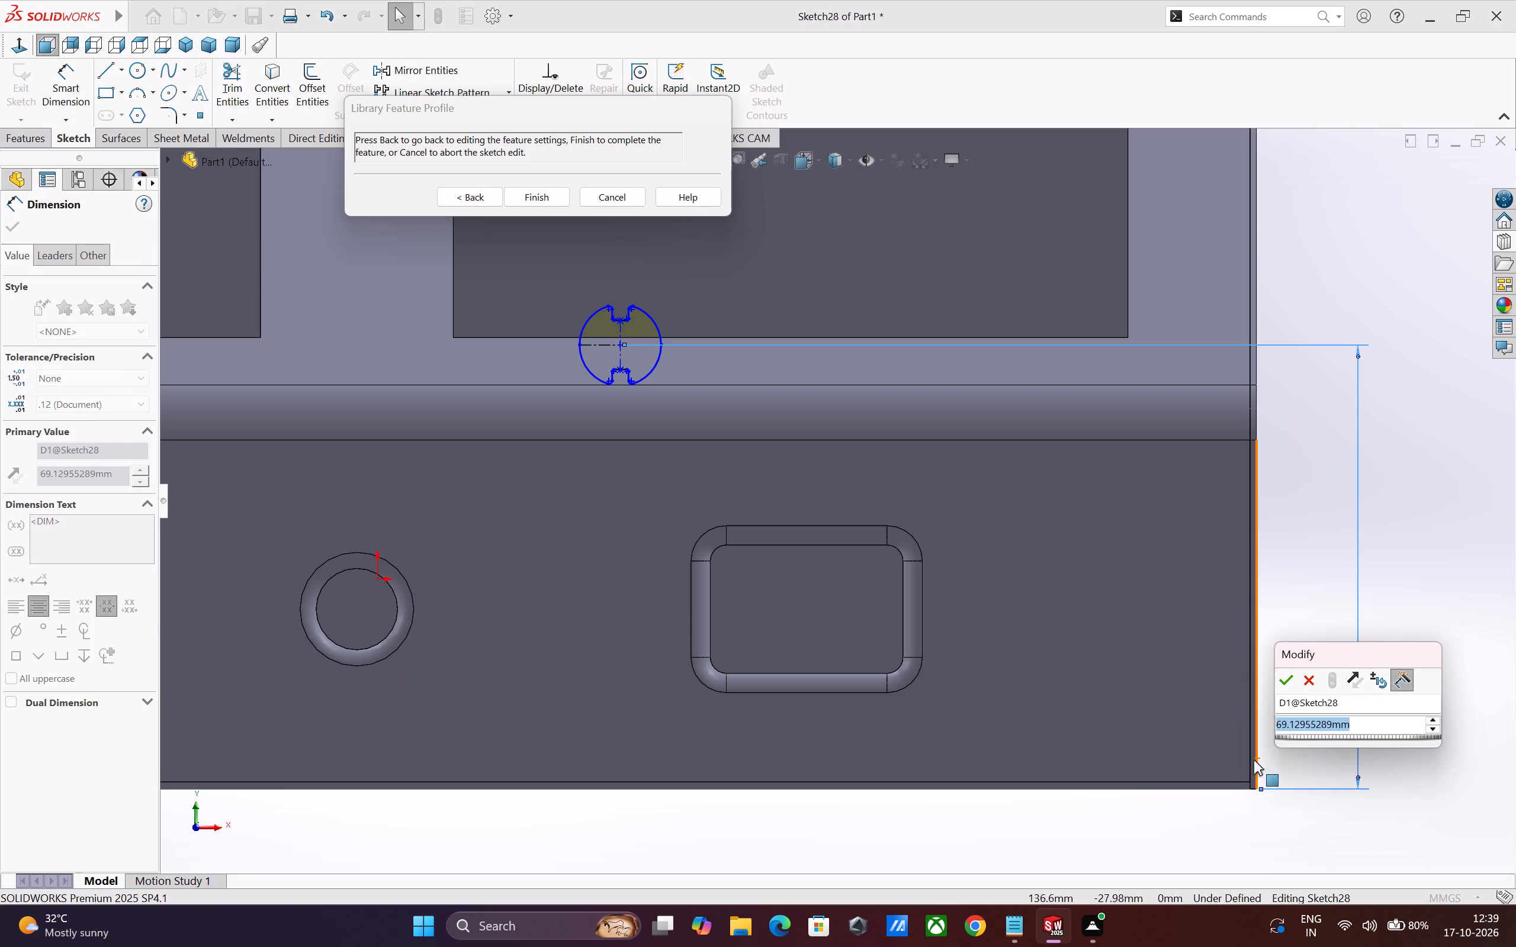
{"action": "type", "text": "60"}
{"action": "key", "text": "Return"}
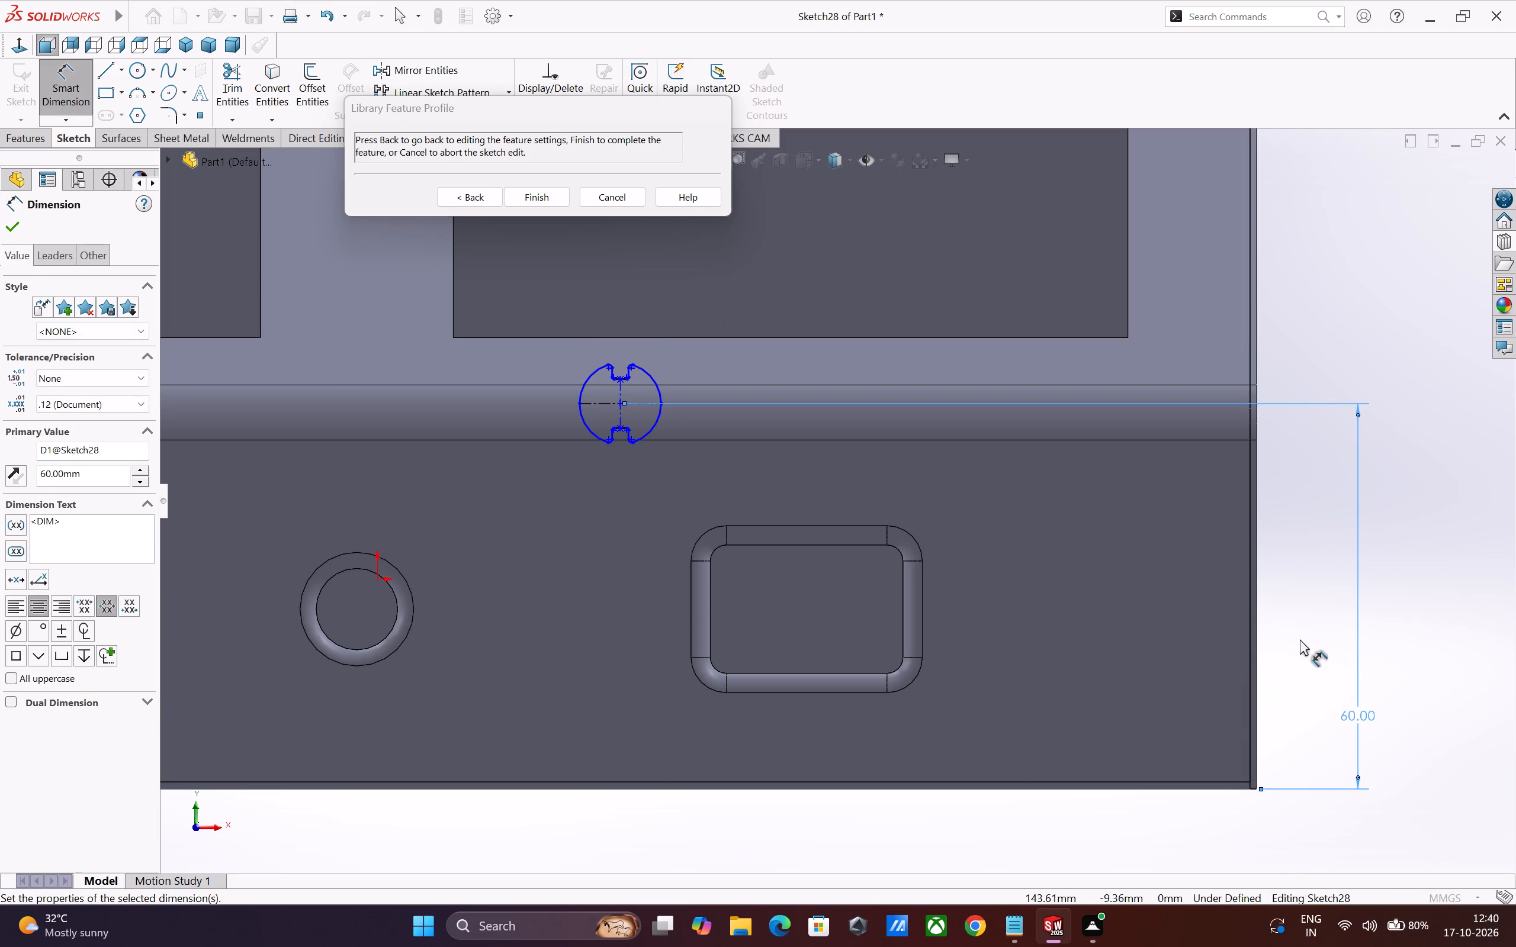
{"action": "left_click", "coordinate": [1300, 639]}
Dimension the sw-a081 profile horizontally from the housing's nearest vertical side edge at 90 mm.
{"action": "scroll", "coordinate": [1300, 639], "scroll_direction": "up", "scroll_amount": 2}
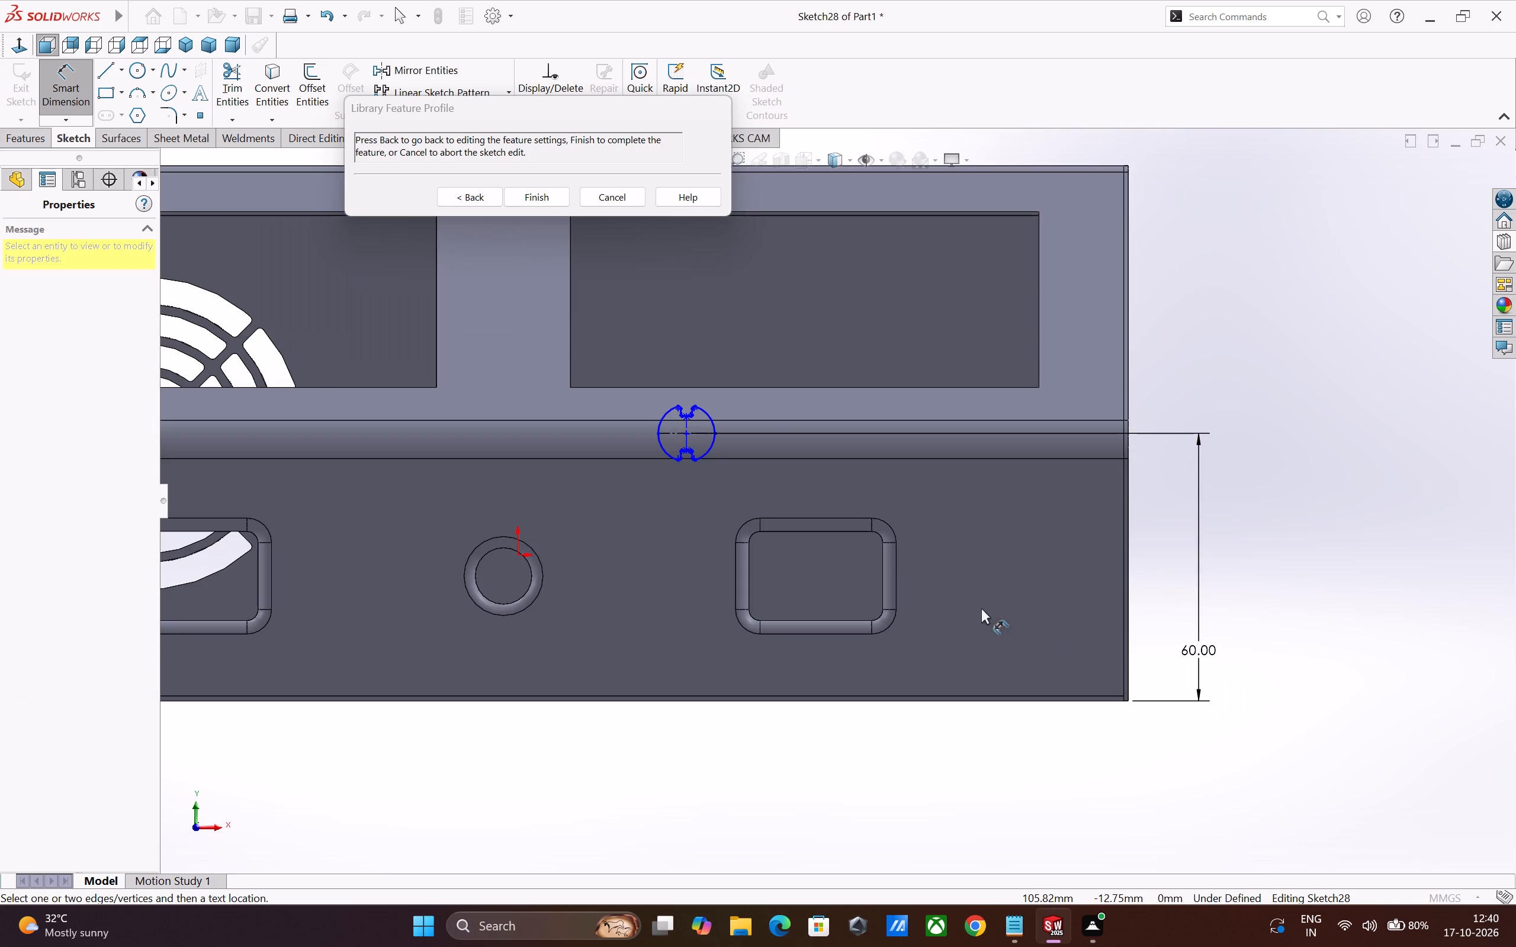
{"action": "scroll", "coordinate": [980, 607], "scroll_direction": "up", "scroll_amount": 4}
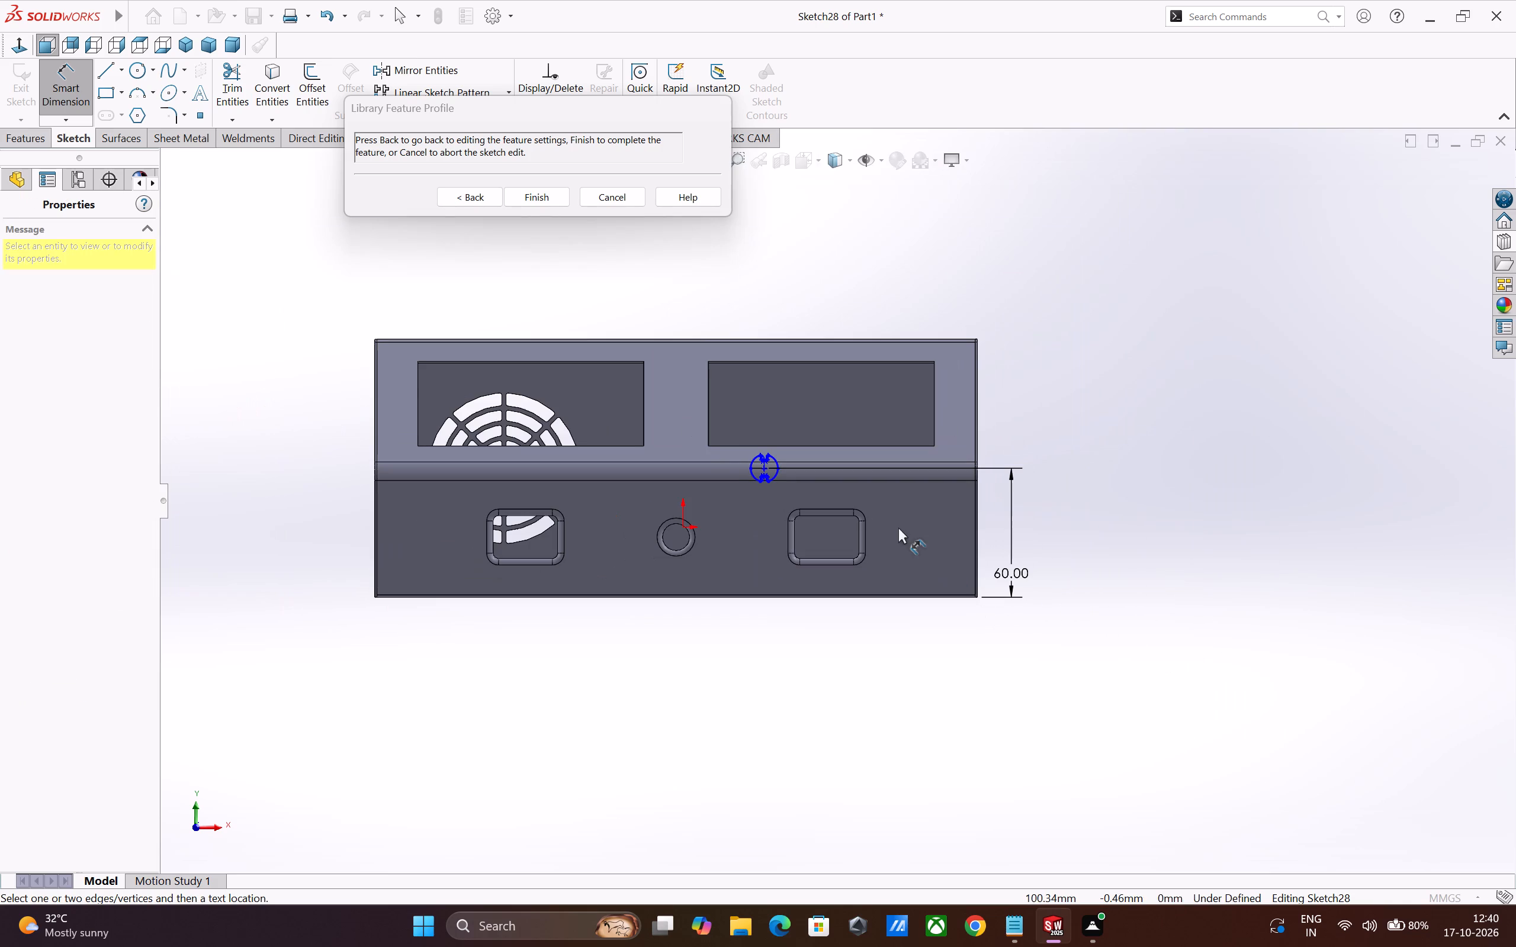
{"action": "scroll", "coordinate": [898, 527], "scroll_direction": "down", "scroll_amount": 1}
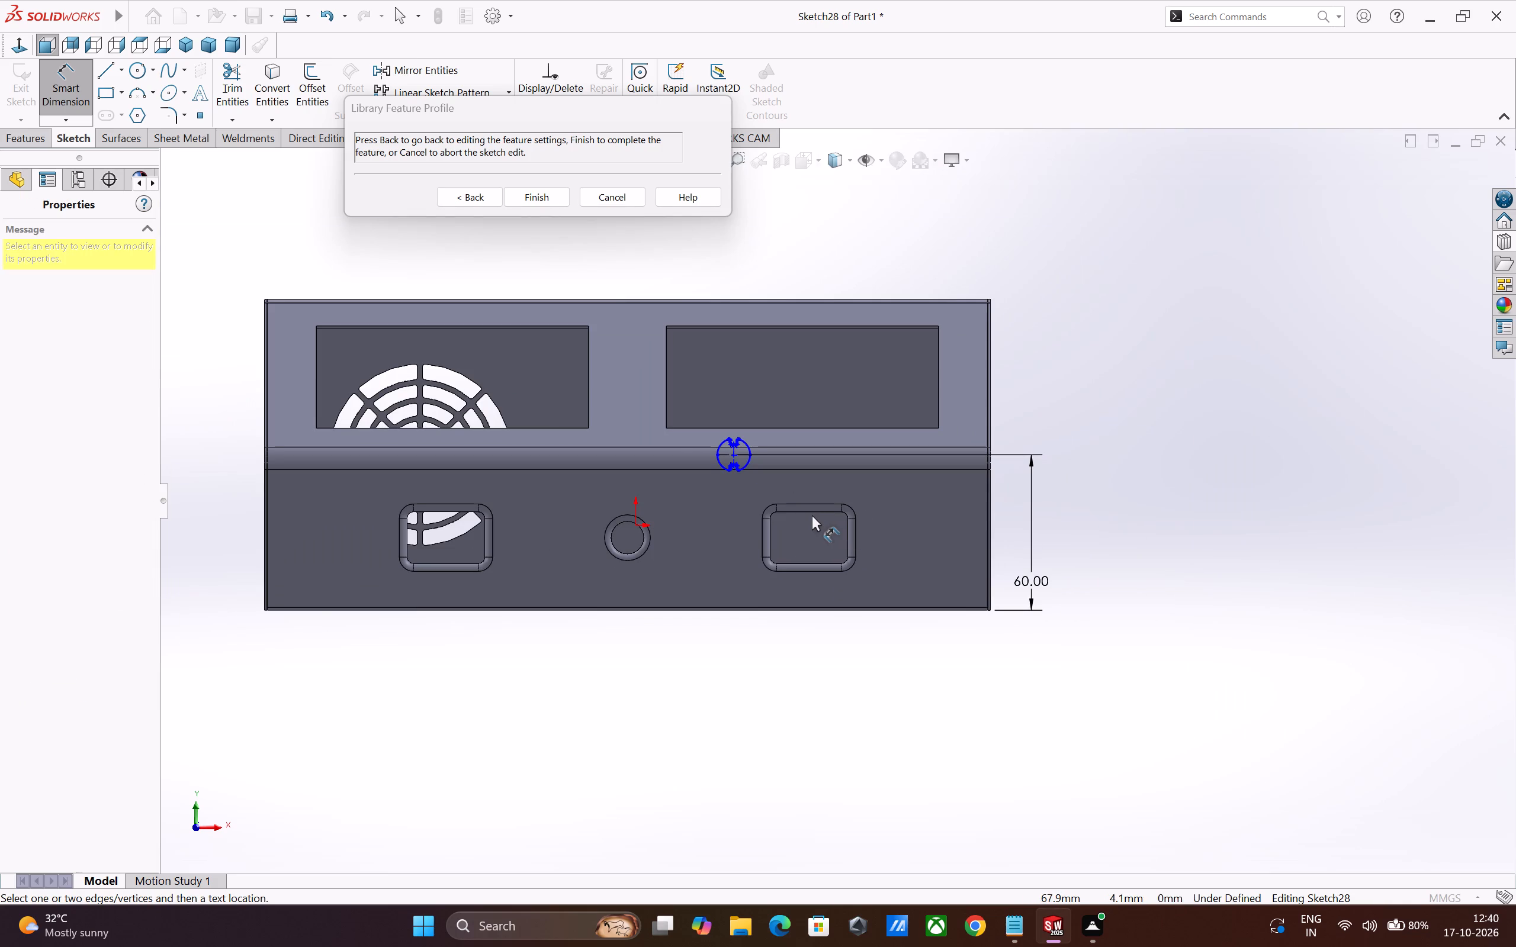
{"action": "scroll", "coordinate": [812, 515], "scroll_direction": "down", "scroll_amount": 1}
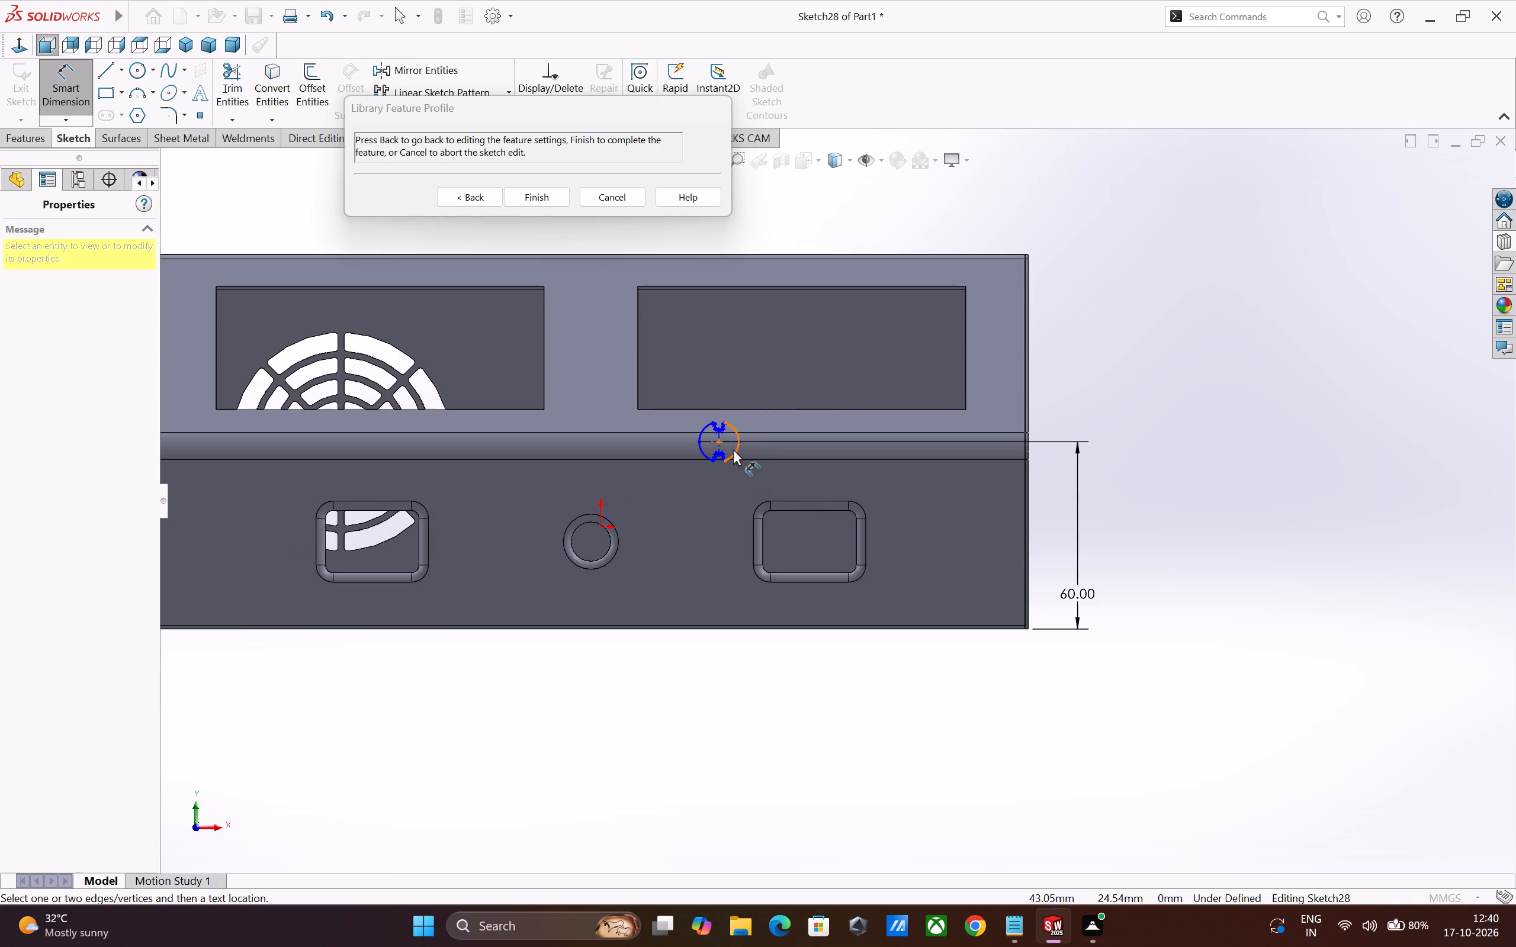
{"action": "left_click", "coordinate": [735, 449]}
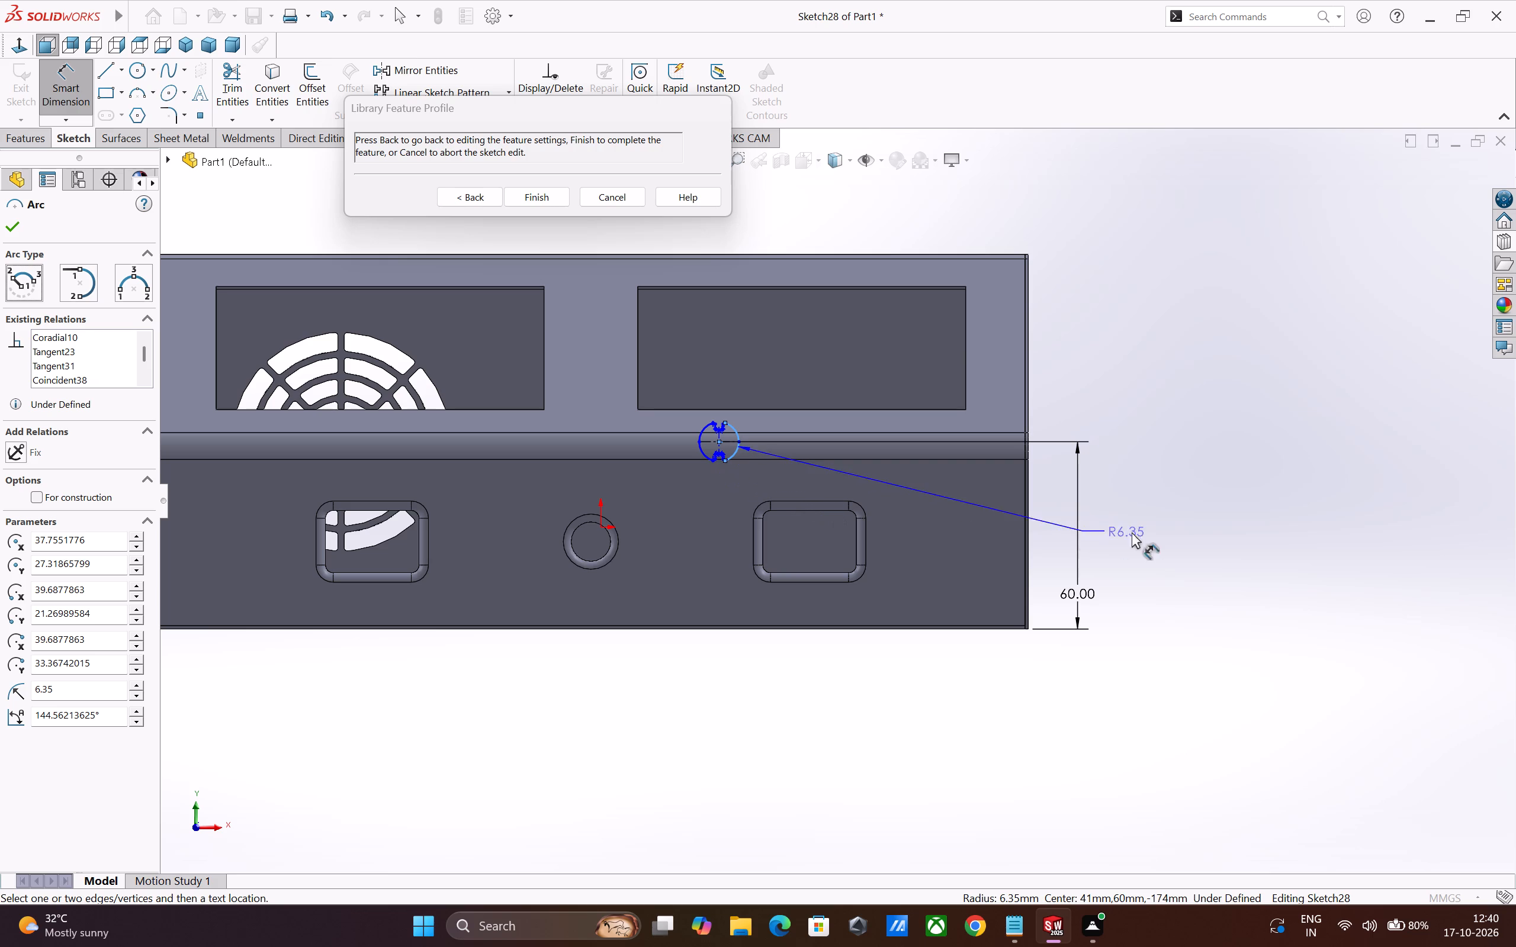
{"action": "left_click", "coordinate": [1027, 516]}
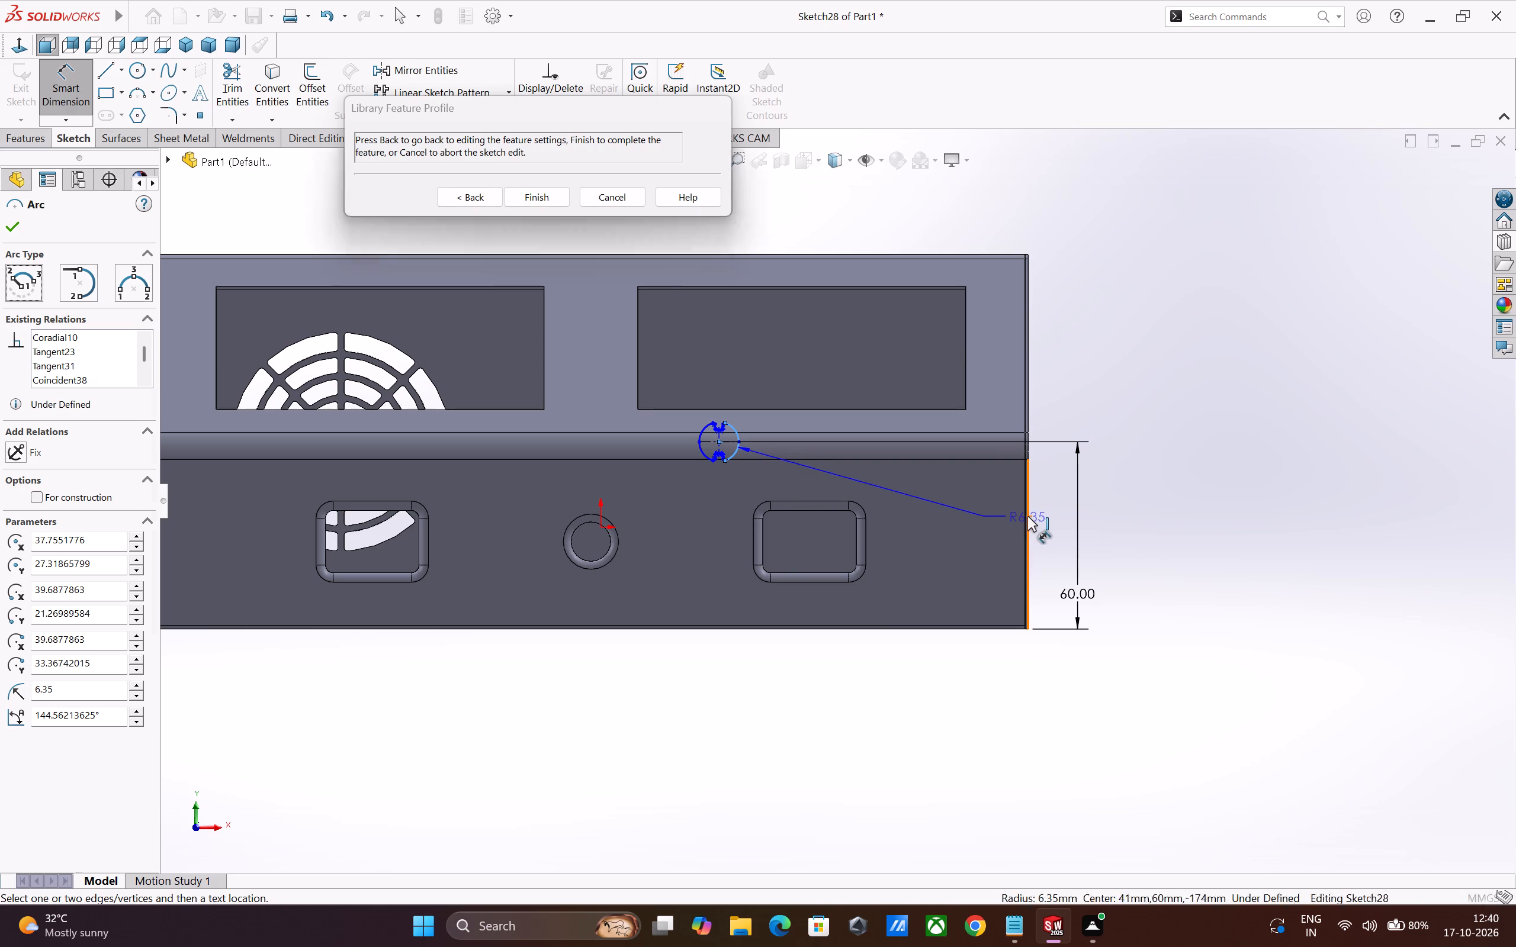
{"action": "left_click", "coordinate": [904, 680]}
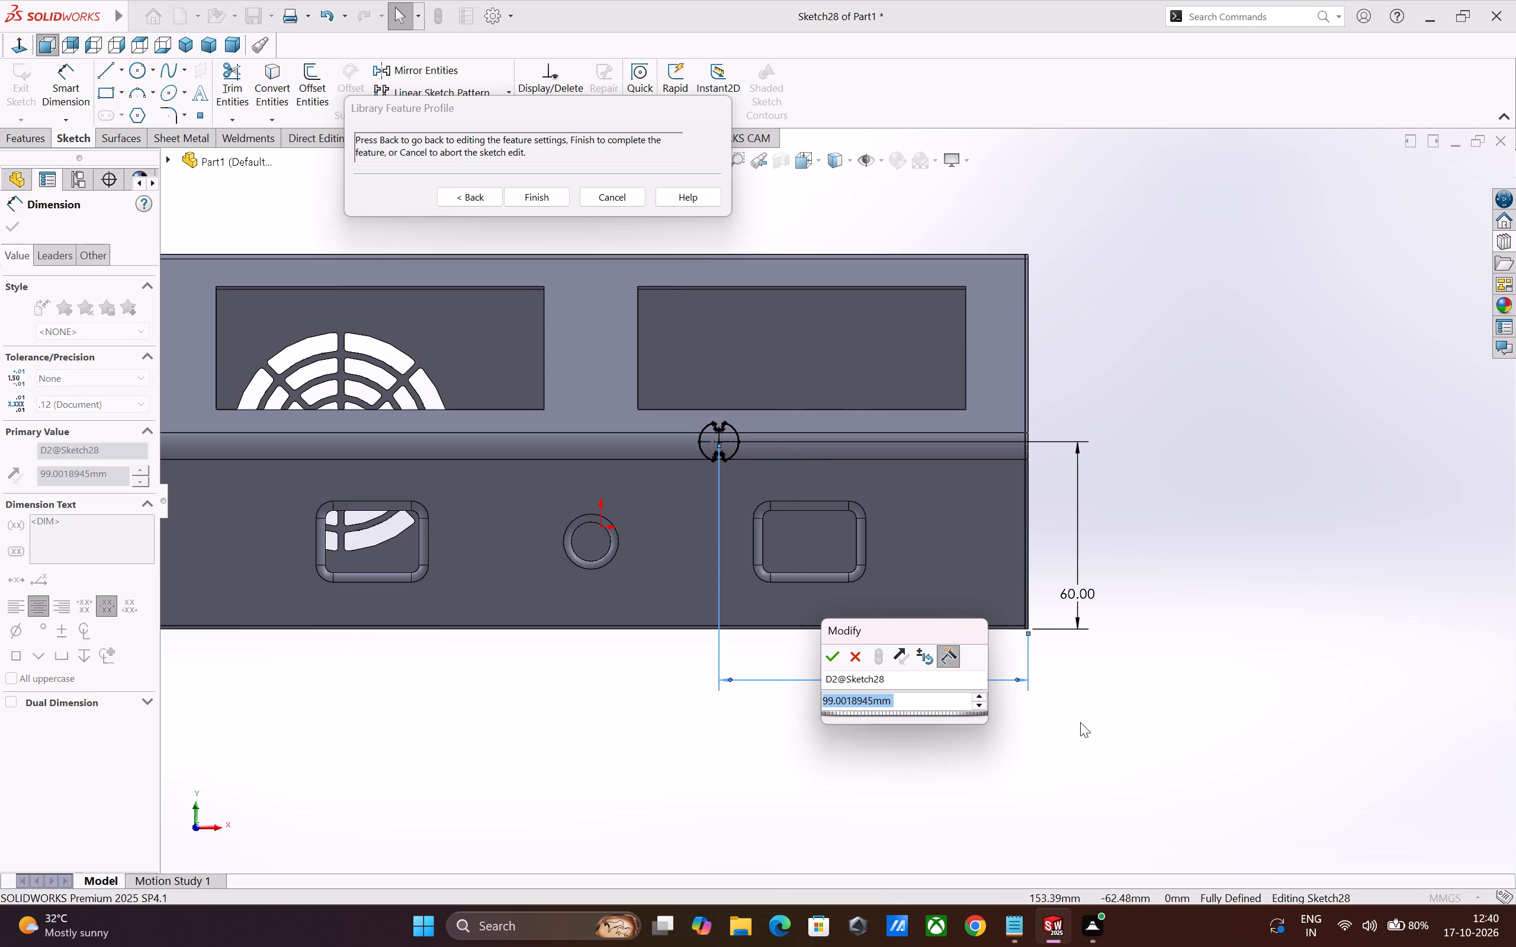
{"action": "type", "text": "90"}
{"action": "key", "text": "Return"}
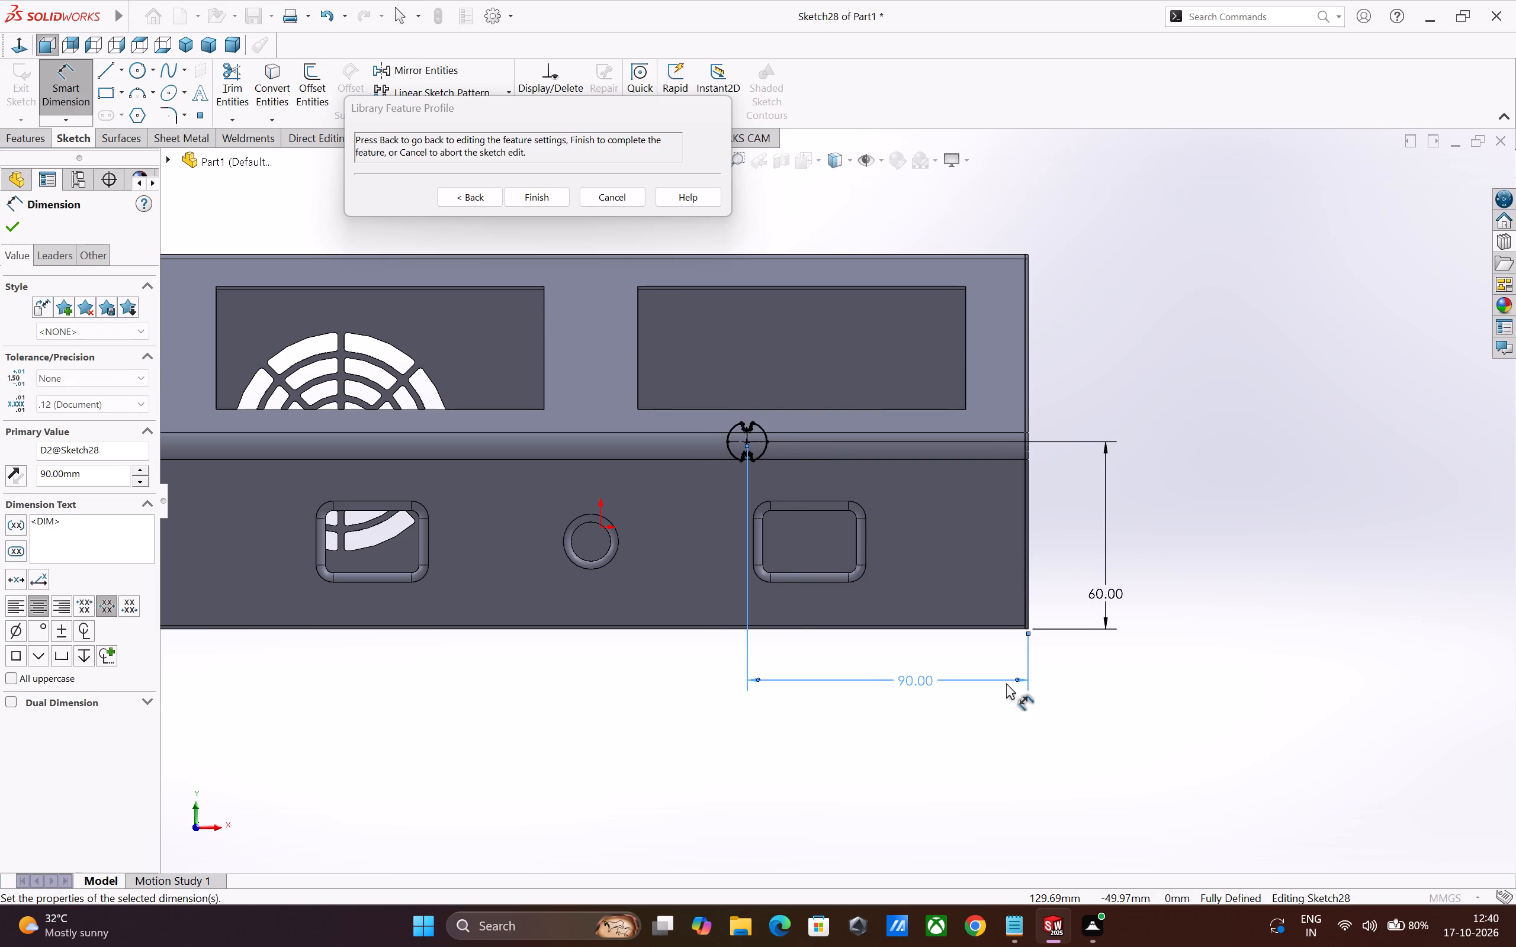
Change the profile's horizontal distance from the side edge to 95 mm to centre it between the D-shaped cutouts.
{"action": "scroll", "coordinate": [1006, 683], "scroll_direction": "up", "scroll_amount": 5}
{"action": "middle_click_drag", "start_coordinate": [1051, 676], "coordinate": [725, 744]}
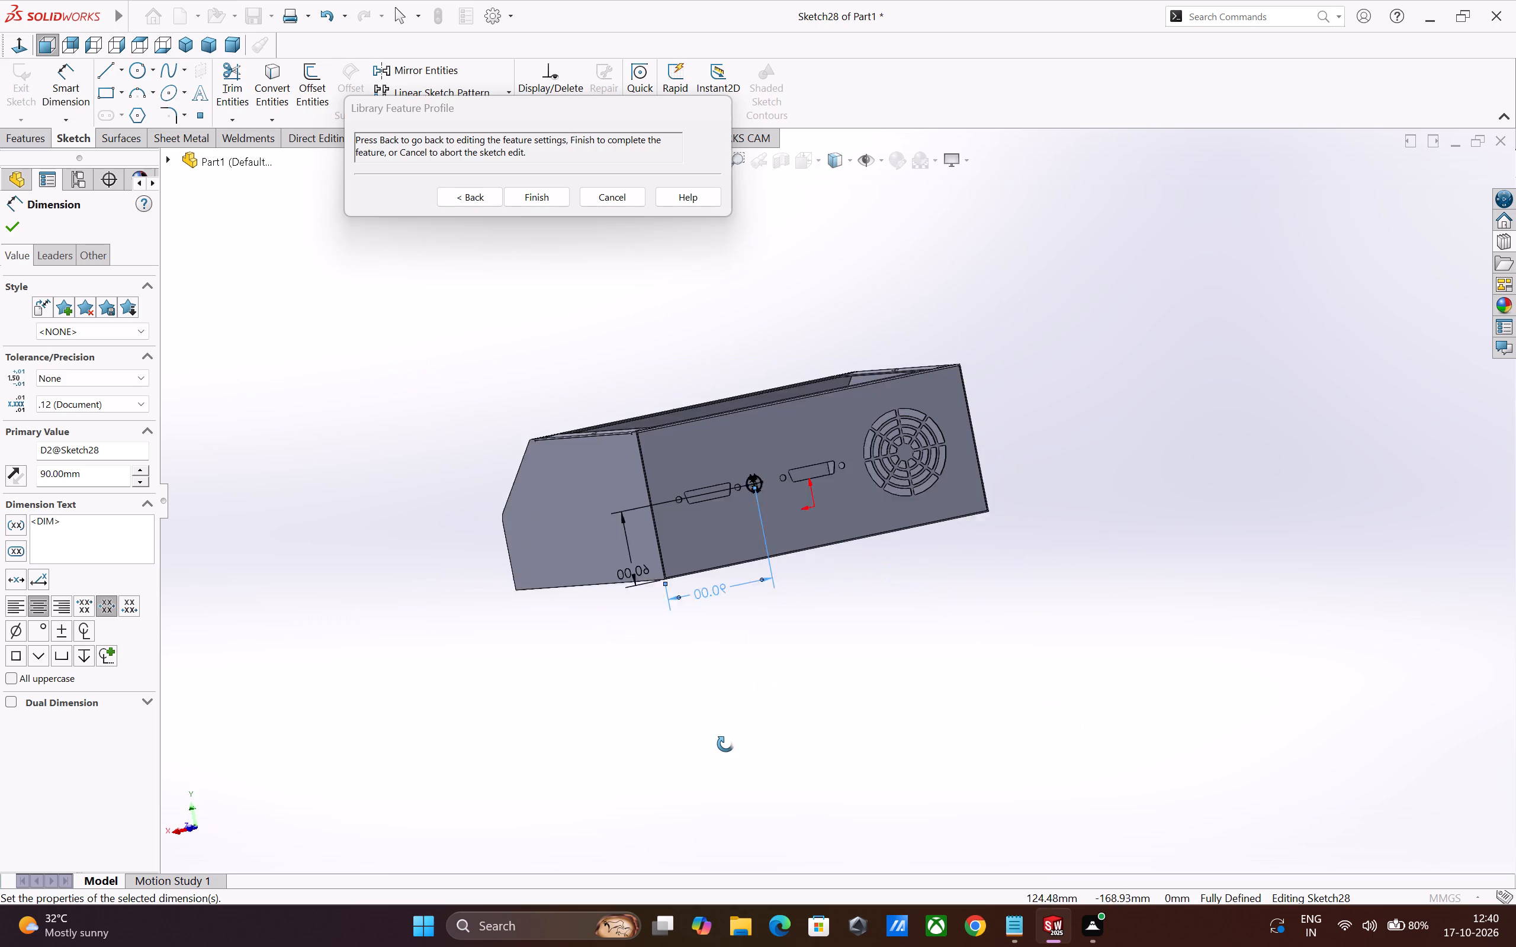
{"action": "middle_click_drag", "start_coordinate": [725, 744], "coordinate": [704, 746]}
{"action": "scroll", "coordinate": [679, 548], "scroll_direction": "down", "scroll_amount": 4}
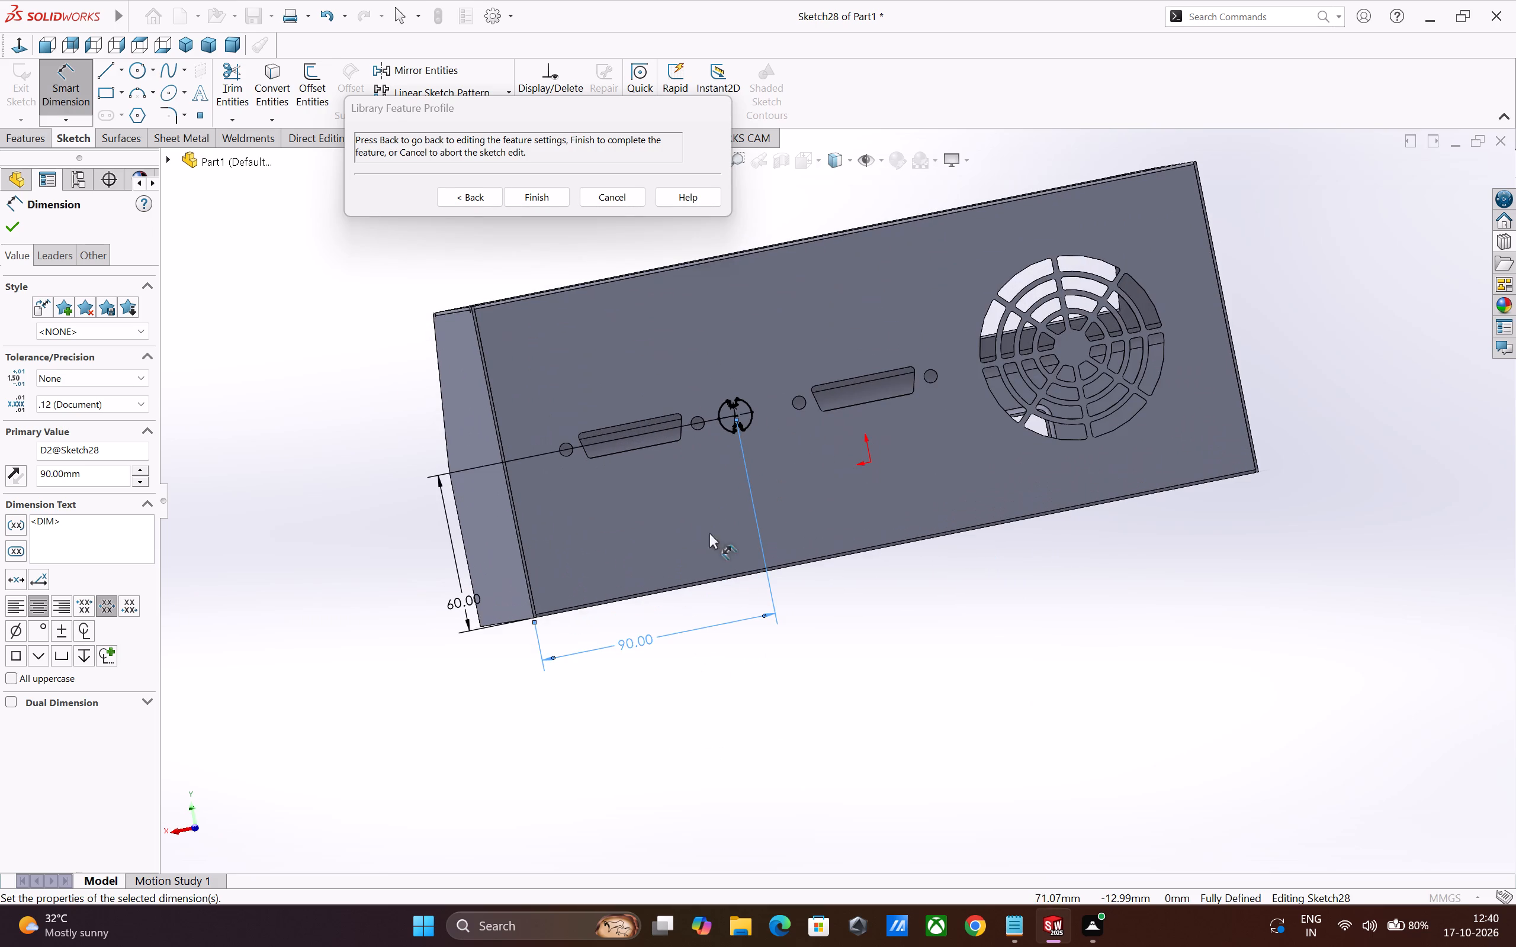
{"action": "middle_click_drag", "start_coordinate": [738, 531], "coordinate": [751, 597]}
{"action": "scroll", "coordinate": [744, 643], "scroll_direction": "up", "scroll_amount": 1}
{"action": "scroll", "coordinate": [753, 710], "scroll_direction": "down", "scroll_amount": 4}
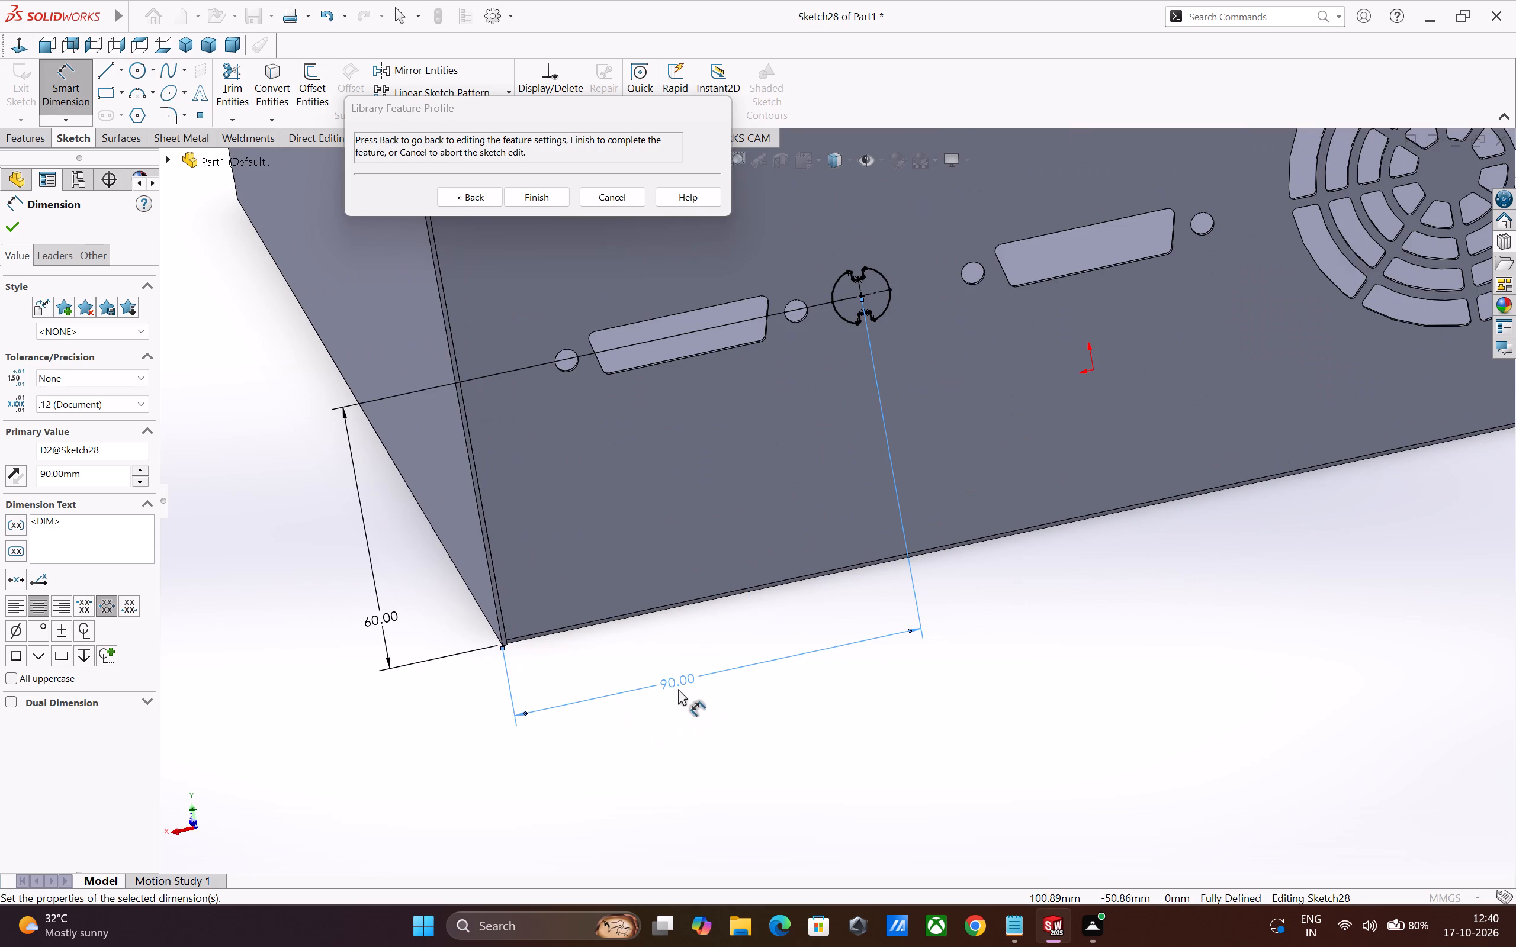
{"action": "double_click", "coordinate": [677, 678]}
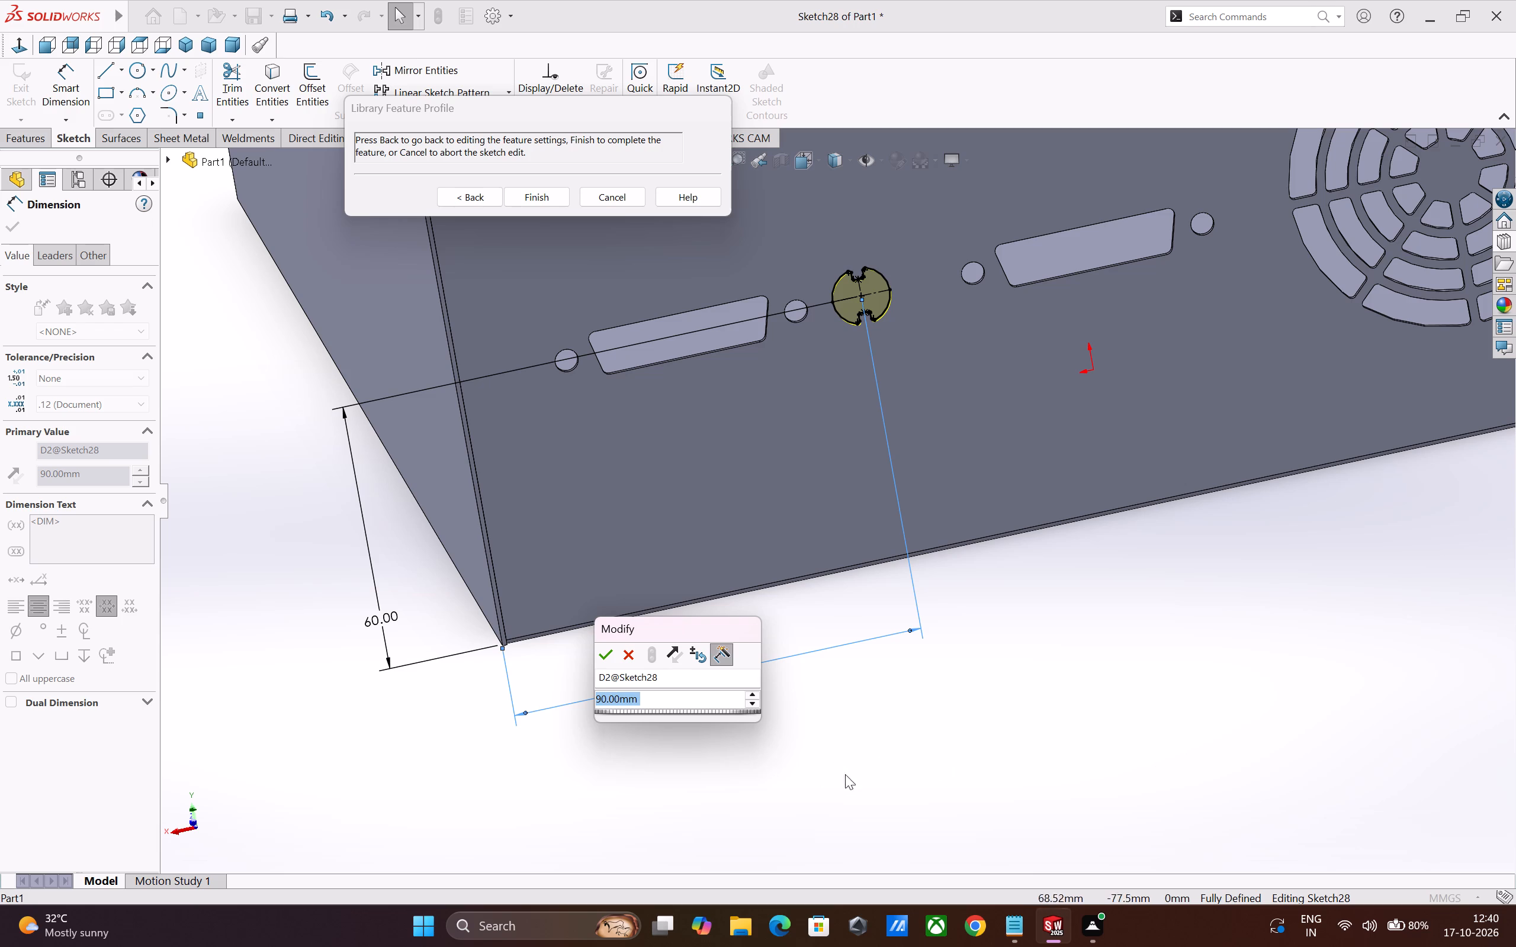
{"action": "key", "text": "9"}
{"action": "key", "text": "5"}
{"action": "key", "text": "Return"}
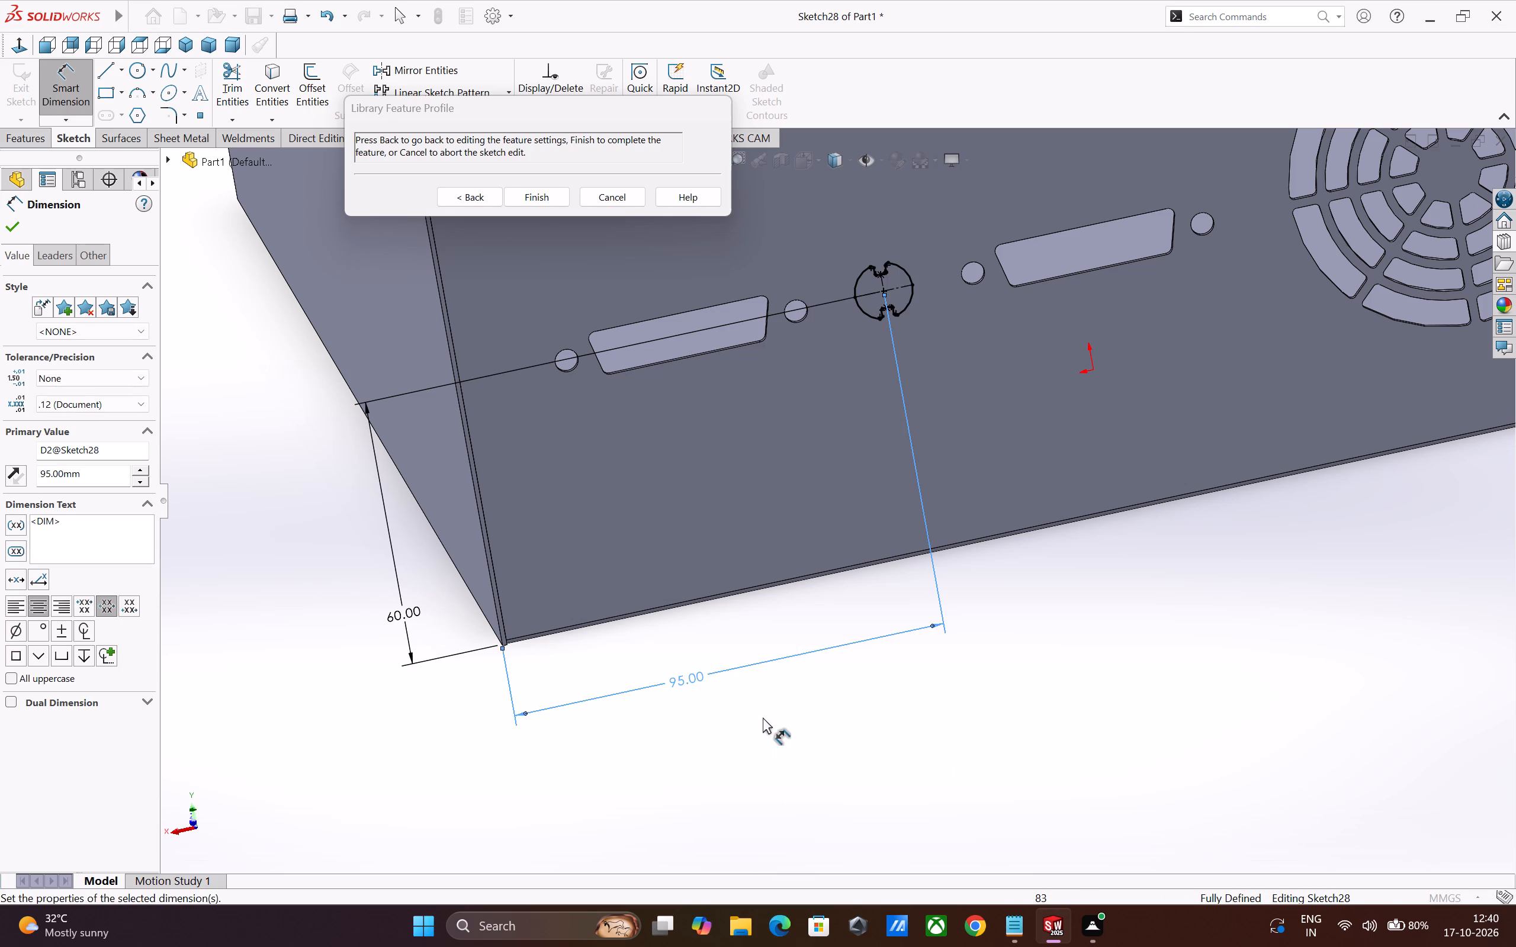
{"action": "left_click", "coordinate": [763, 717]}
Return from the location sketch to the sw-a081 feature settings and complete the cutout.
{"action": "left_click", "coordinate": [474, 199]}
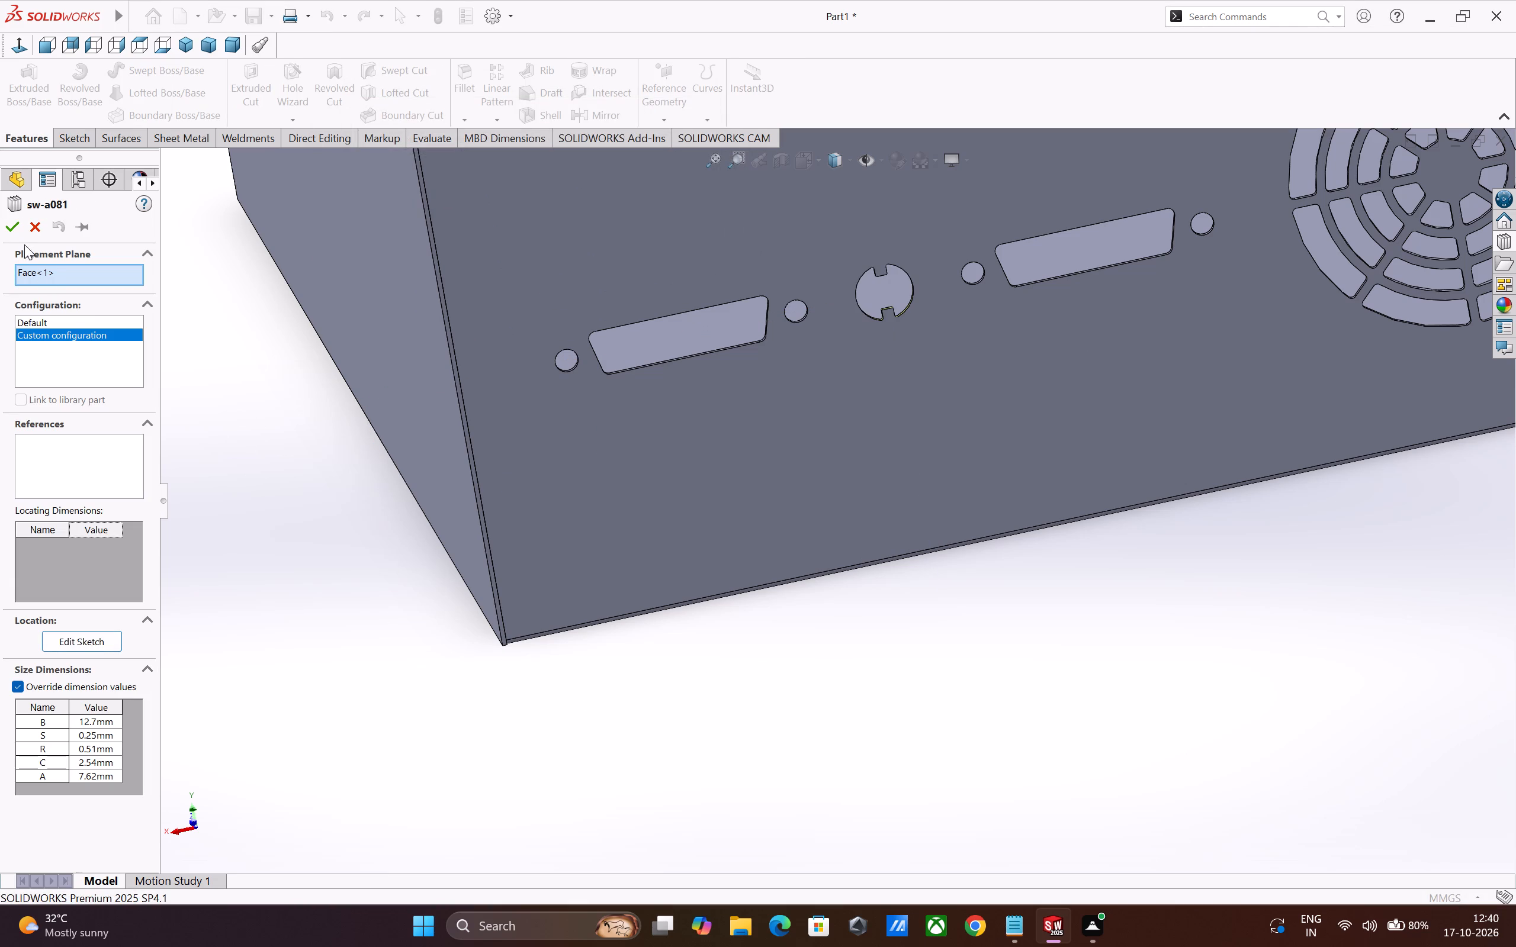
{"action": "left_click", "coordinate": [18, 236]}
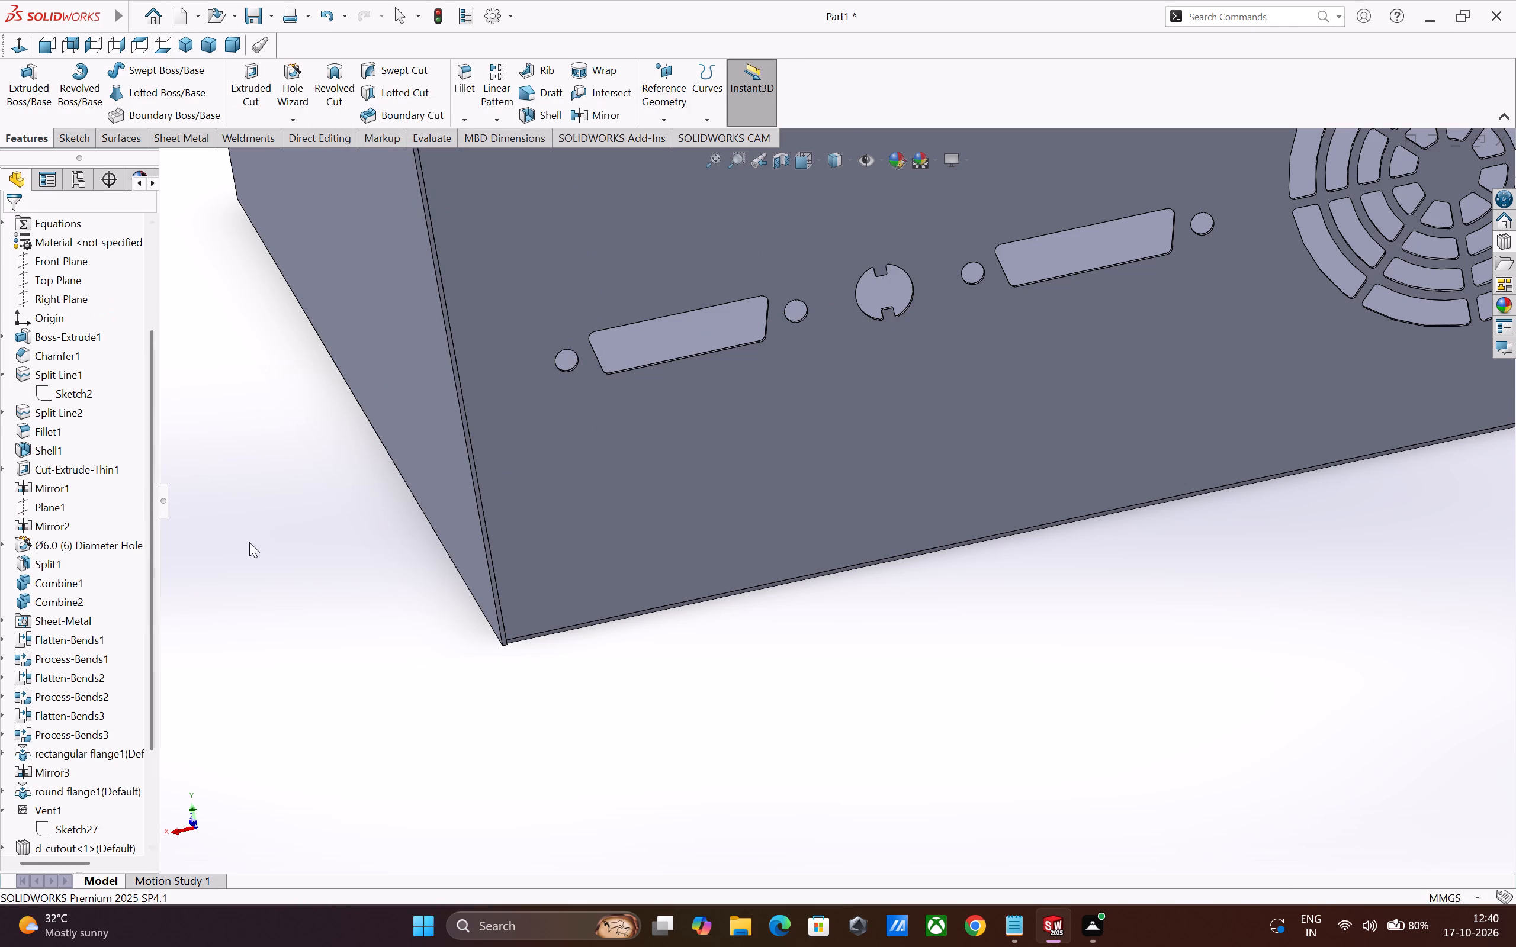
{"action": "left_click", "coordinate": [261, 549]}
Inspect the housing from several sides, including its front openings, side walls, top flanges and back wall cutouts.
{"action": "scroll", "coordinate": [279, 552], "scroll_direction": "up", "scroll_amount": 2}
{"action": "scroll", "coordinate": [400, 614], "scroll_direction": "up", "scroll_amount": 1}
{"action": "middle_click_drag", "start_coordinate": [405, 617], "coordinate": [527, 695]}
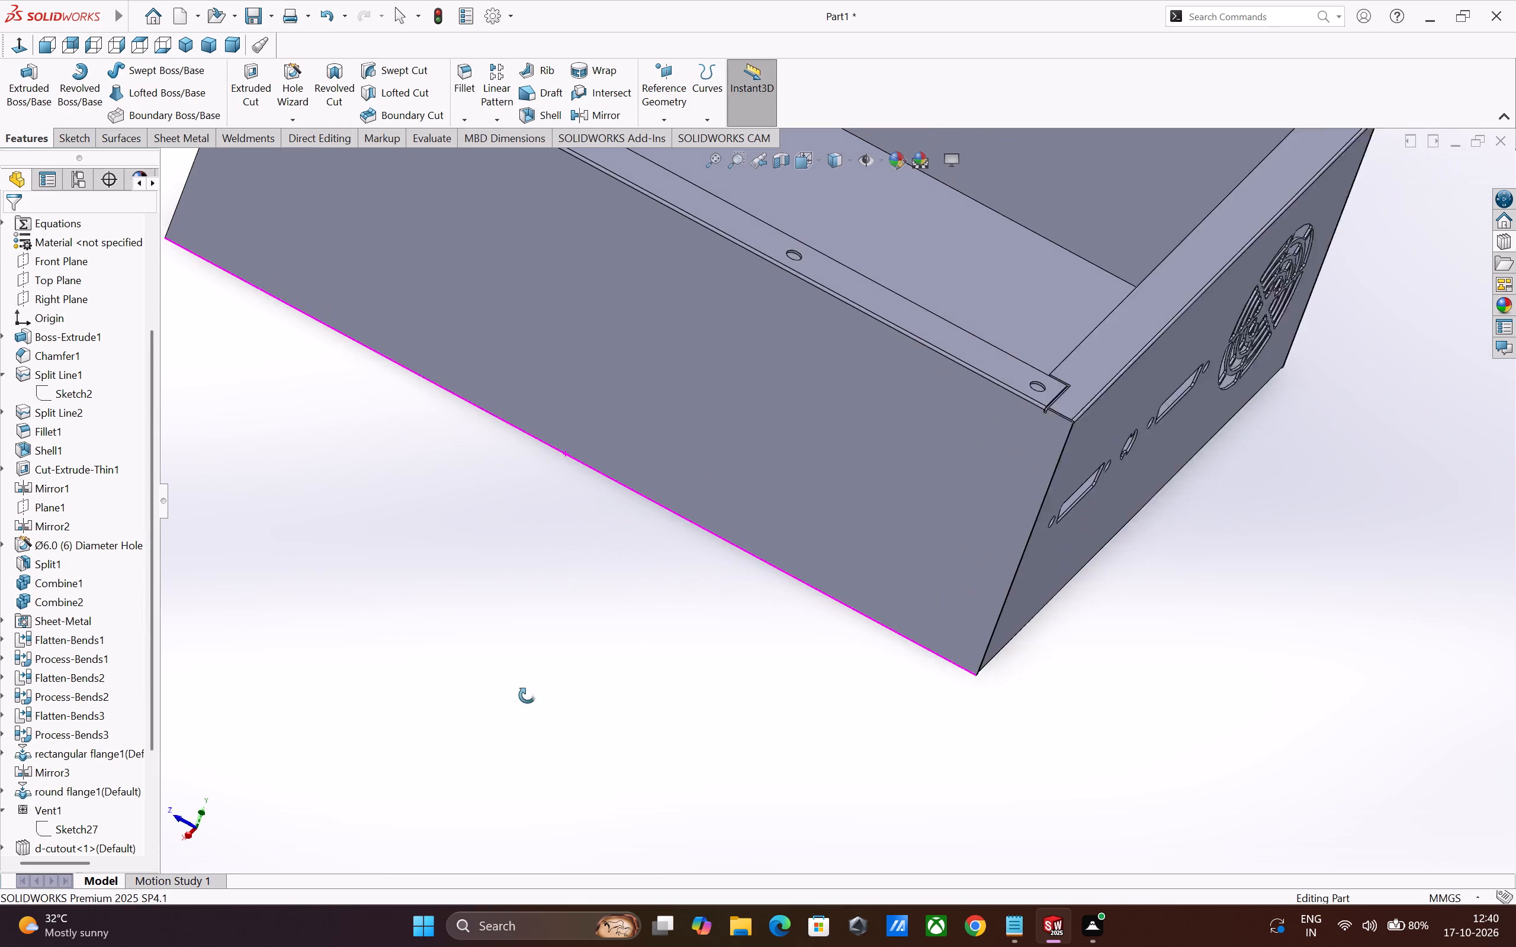
{"action": "middle_click_drag", "start_coordinate": [527, 695], "coordinate": [596, 744]}
{"action": "scroll", "coordinate": [737, 697], "scroll_direction": "up", "scroll_amount": 3}
{"action": "middle_click_drag", "start_coordinate": [800, 478], "coordinate": [801, 489]}
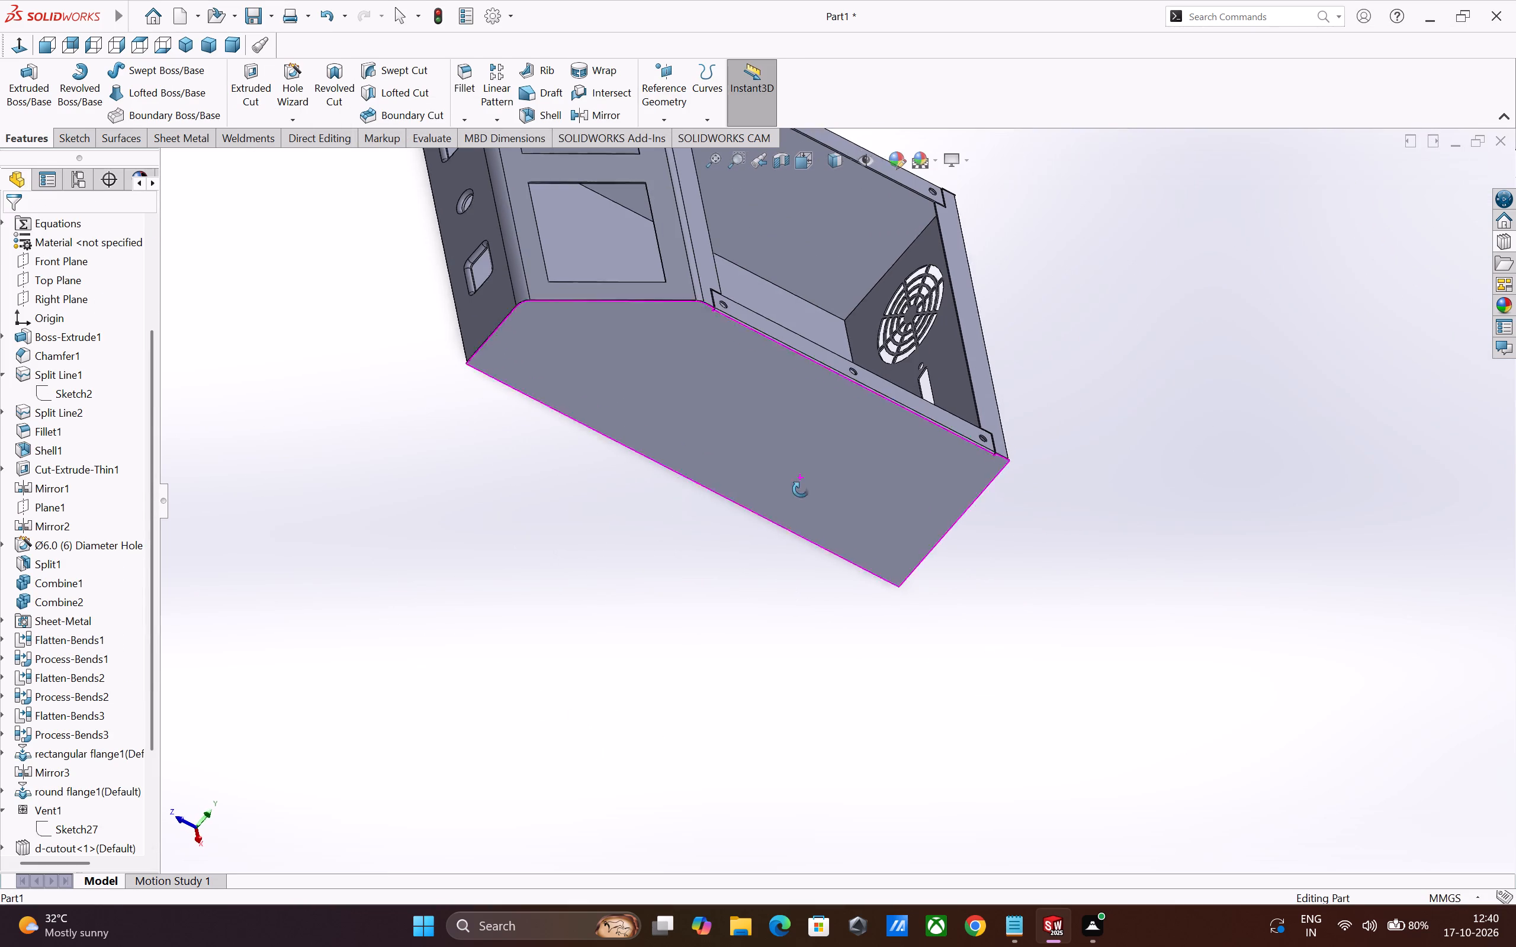
{"action": "middle_click_drag", "start_coordinate": [801, 489], "coordinate": [819, 636]}
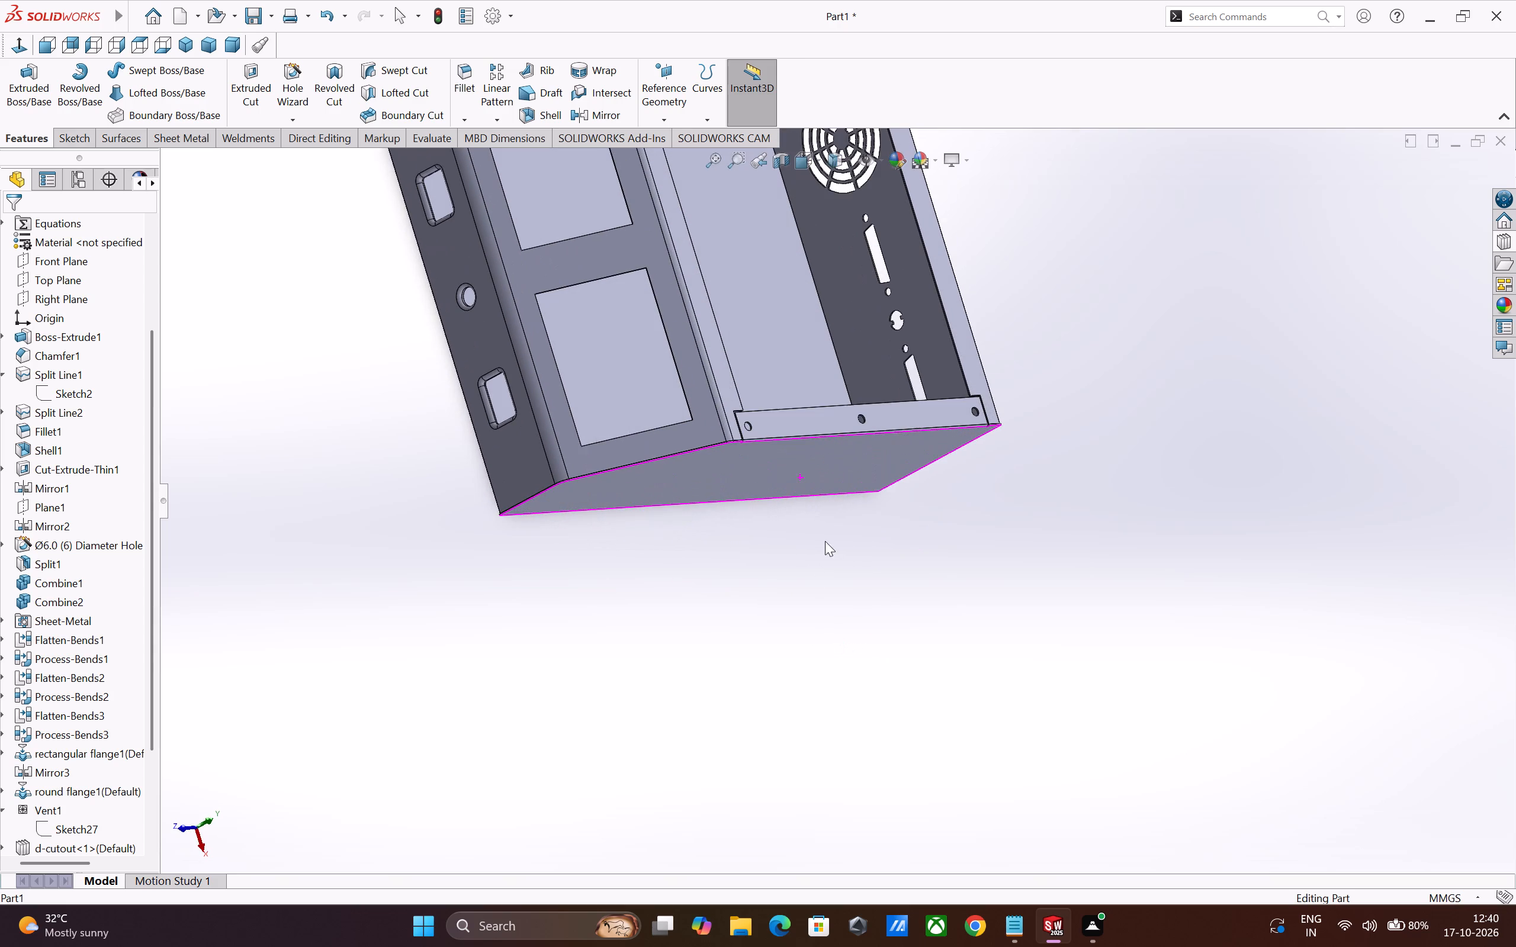
{"action": "scroll", "coordinate": [823, 526], "scroll_direction": "up", "scroll_amount": 4}
{"action": "middle_click_drag", "start_coordinate": [823, 526], "coordinate": [795, 452]}
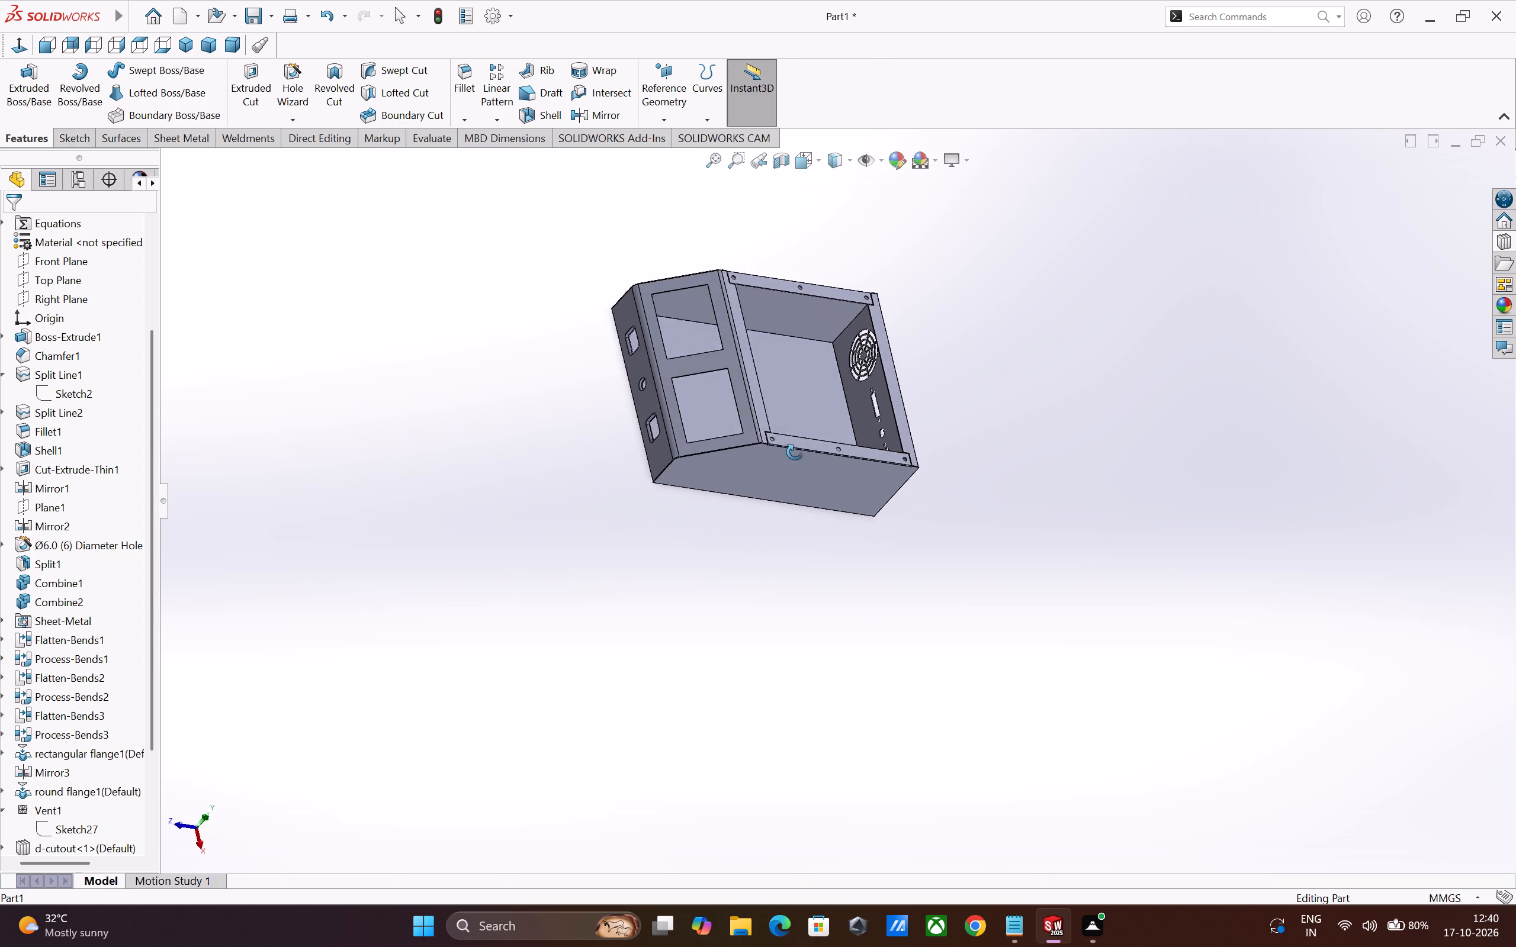
{"action": "middle_click_drag", "start_coordinate": [795, 452], "coordinate": [728, 329]}
{"action": "scroll", "coordinate": [849, 498], "scroll_direction": "up", "scroll_amount": 2}
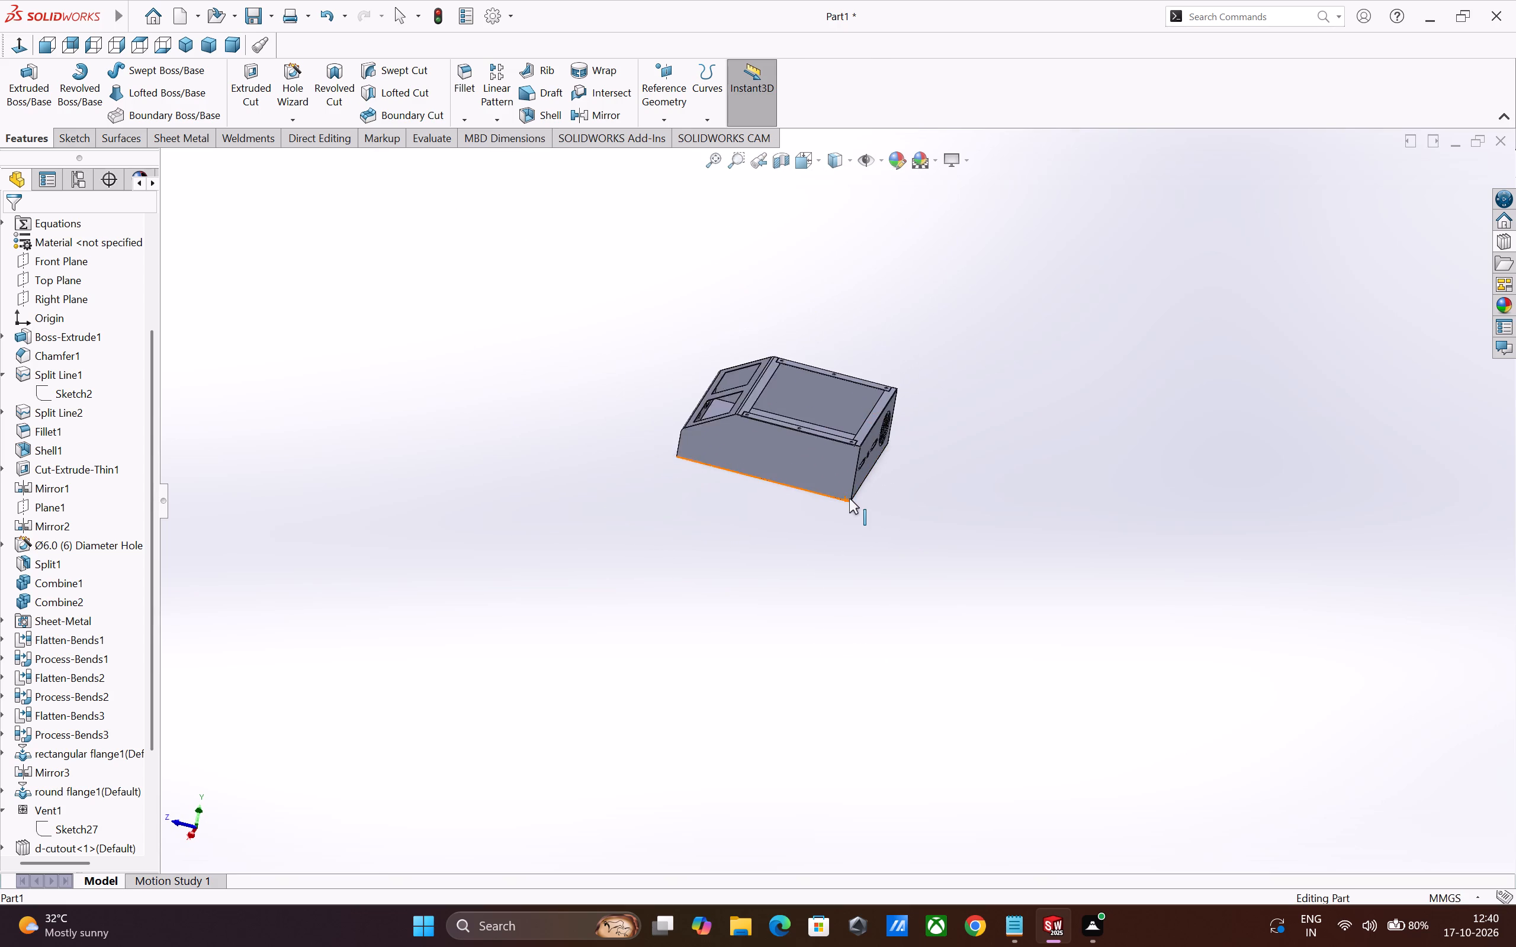
{"action": "scroll", "coordinate": [849, 498], "scroll_direction": "up", "scroll_amount": 1}
{"action": "middle_click_drag", "start_coordinate": [854, 498], "coordinate": [894, 395]}
{"action": "scroll", "coordinate": [821, 433], "scroll_direction": "down", "scroll_amount": 2}
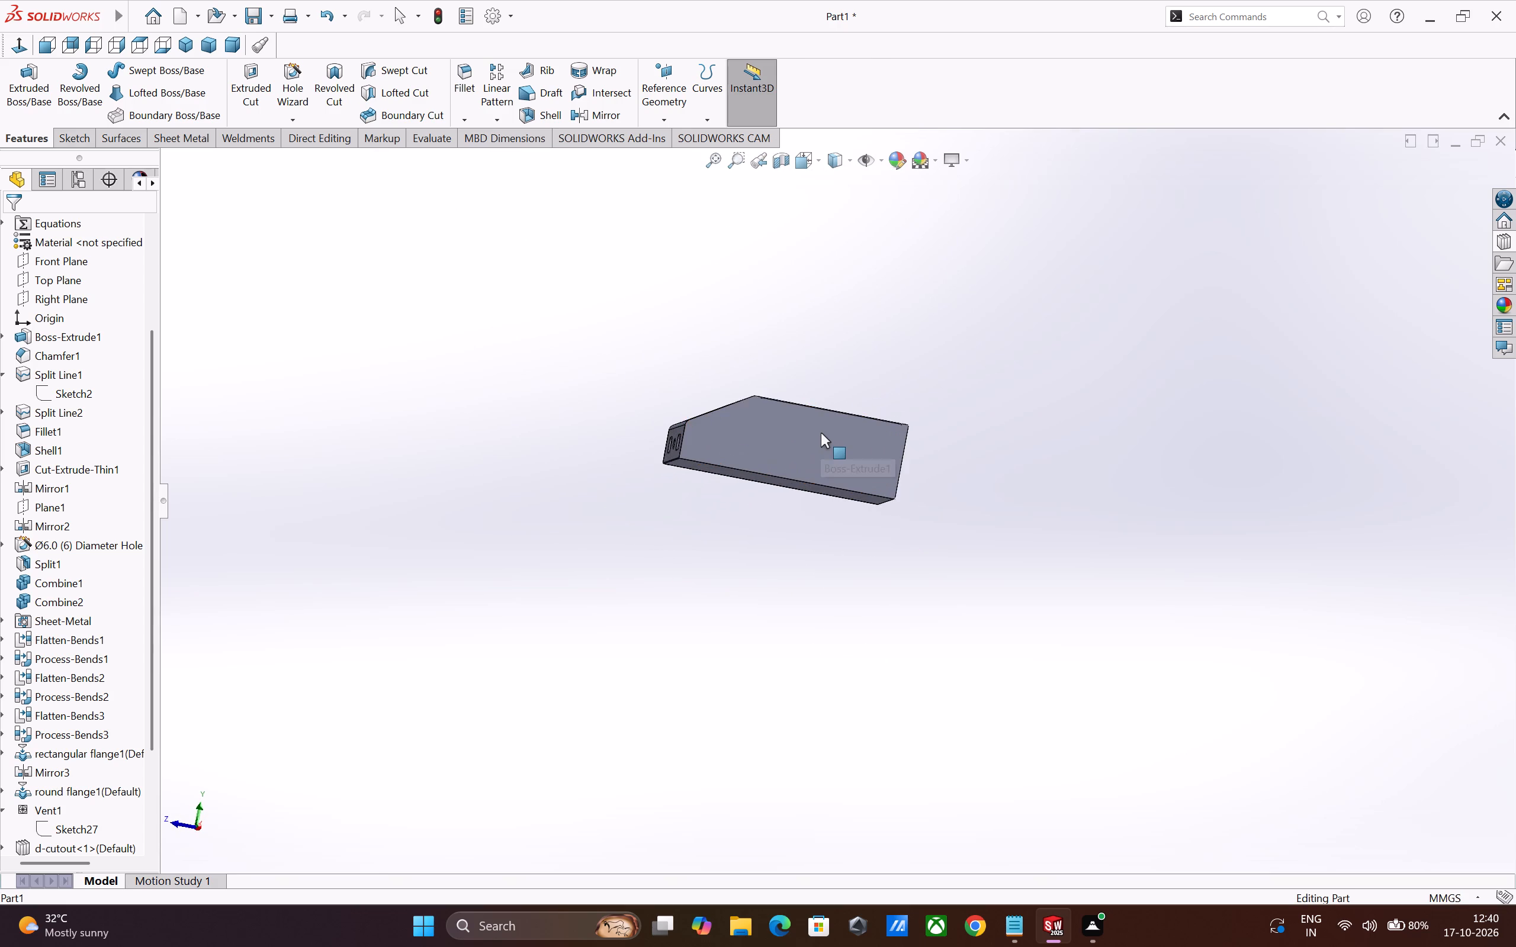
{"action": "scroll", "coordinate": [821, 433], "scroll_direction": "down", "scroll_amount": 5}
{"action": "middle_click_drag", "start_coordinate": [821, 433], "coordinate": [888, 472]}
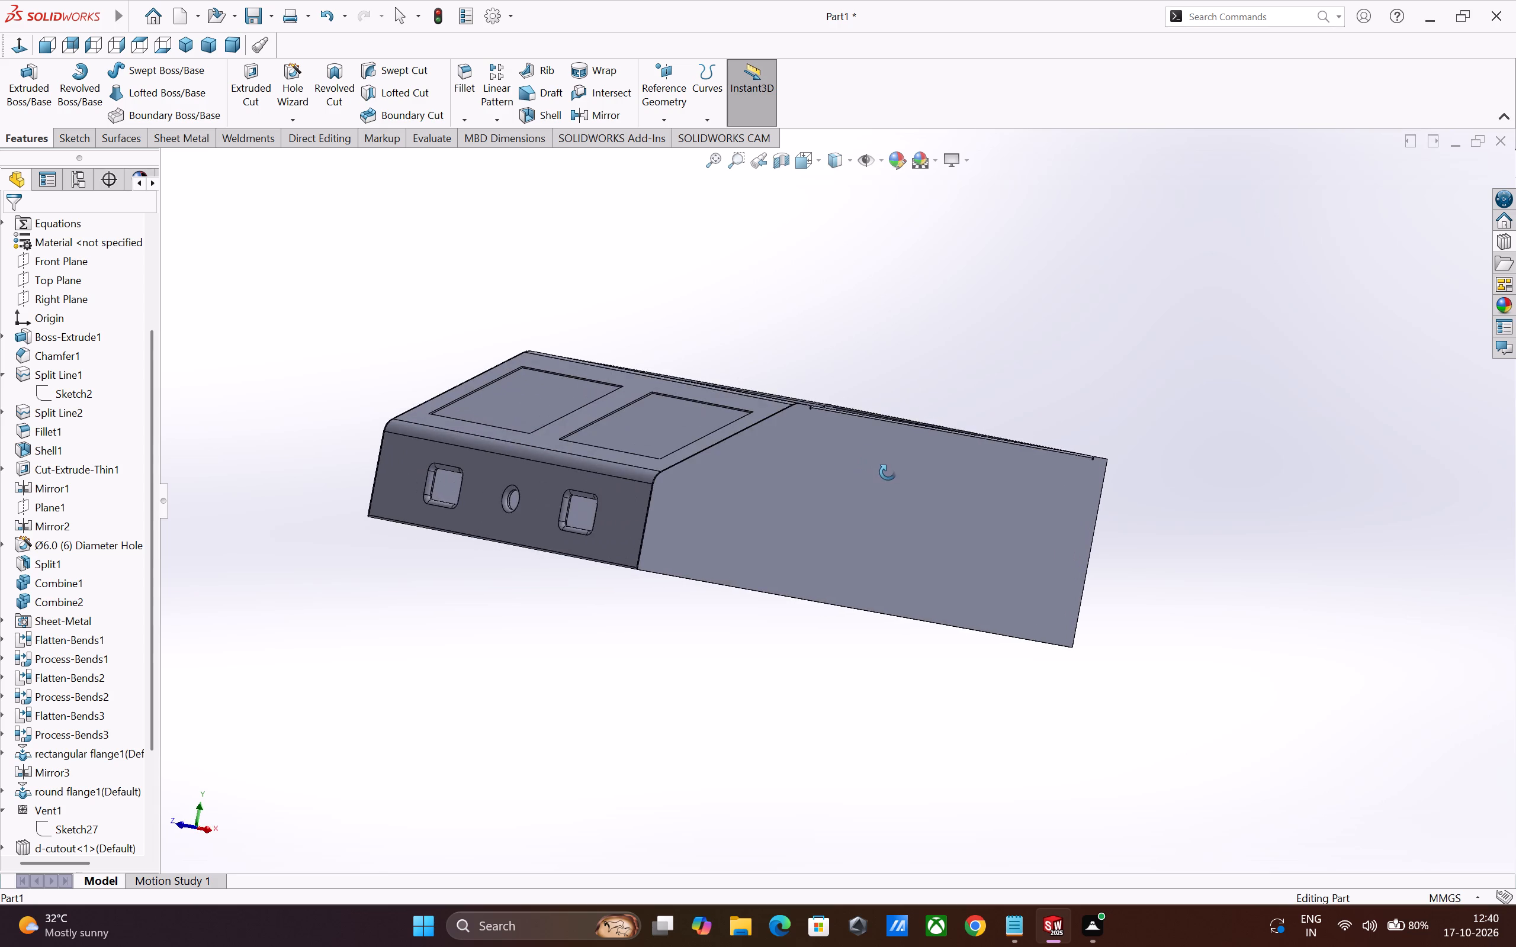
{"action": "middle_click_drag", "start_coordinate": [888, 472], "coordinate": [810, 594]}
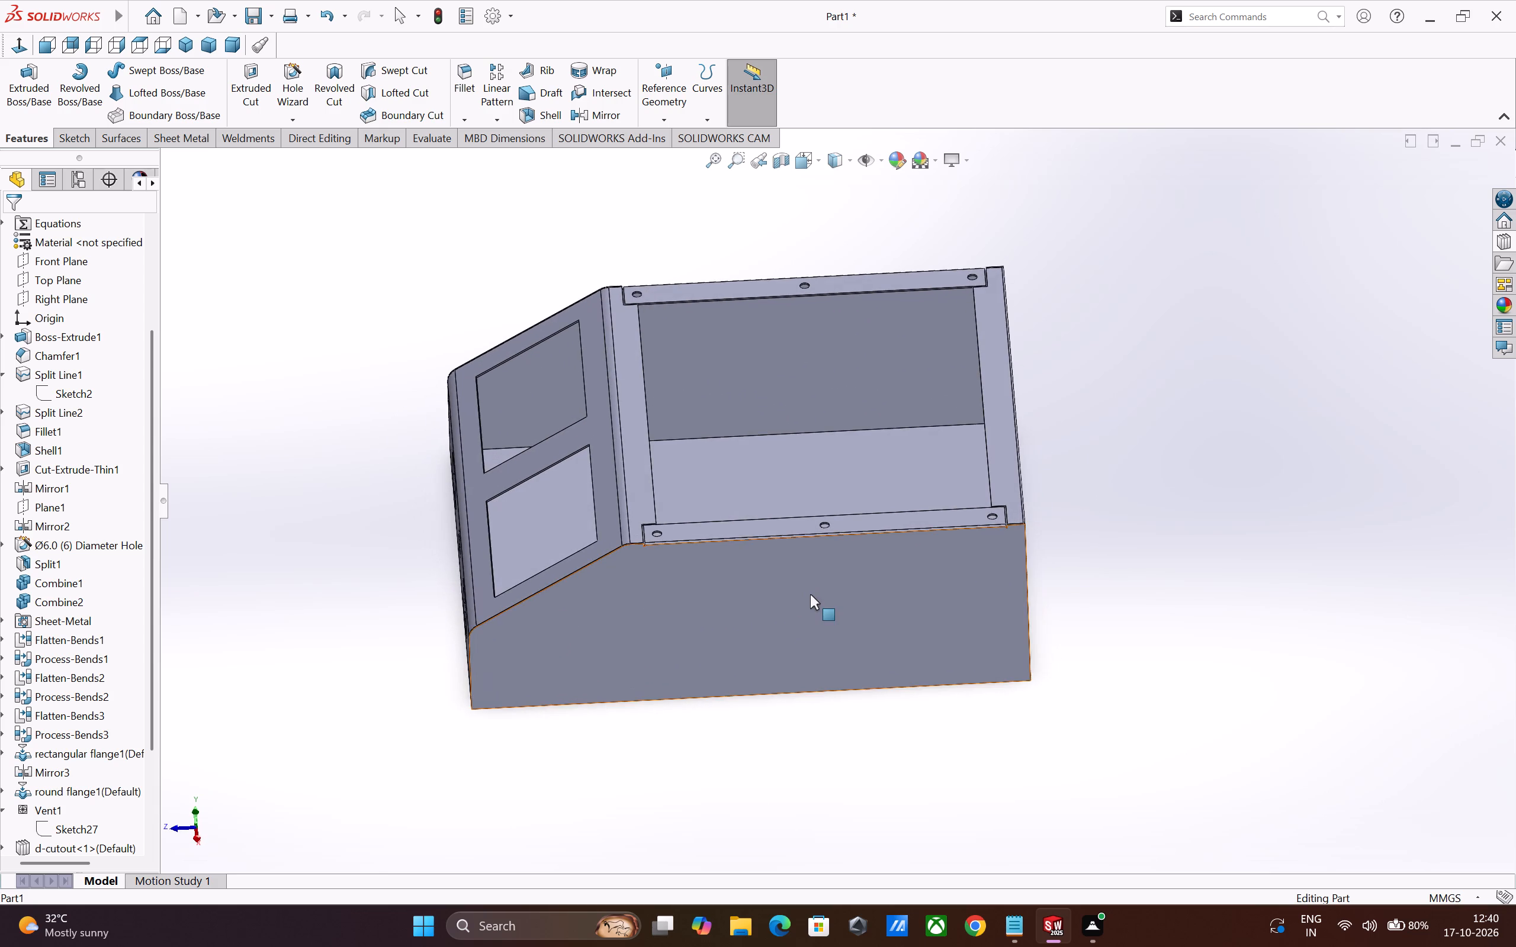
{"action": "scroll", "coordinate": [810, 594], "scroll_direction": "up", "scroll_amount": 1}
{"action": "scroll", "coordinate": [799, 536], "scroll_direction": "down", "scroll_amount": 4}
{"action": "middle_click_drag", "start_coordinate": [801, 495], "coordinate": [724, 476]}
{"action": "middle_click_drag", "start_coordinate": [724, 472], "coordinate": [676, 460]}
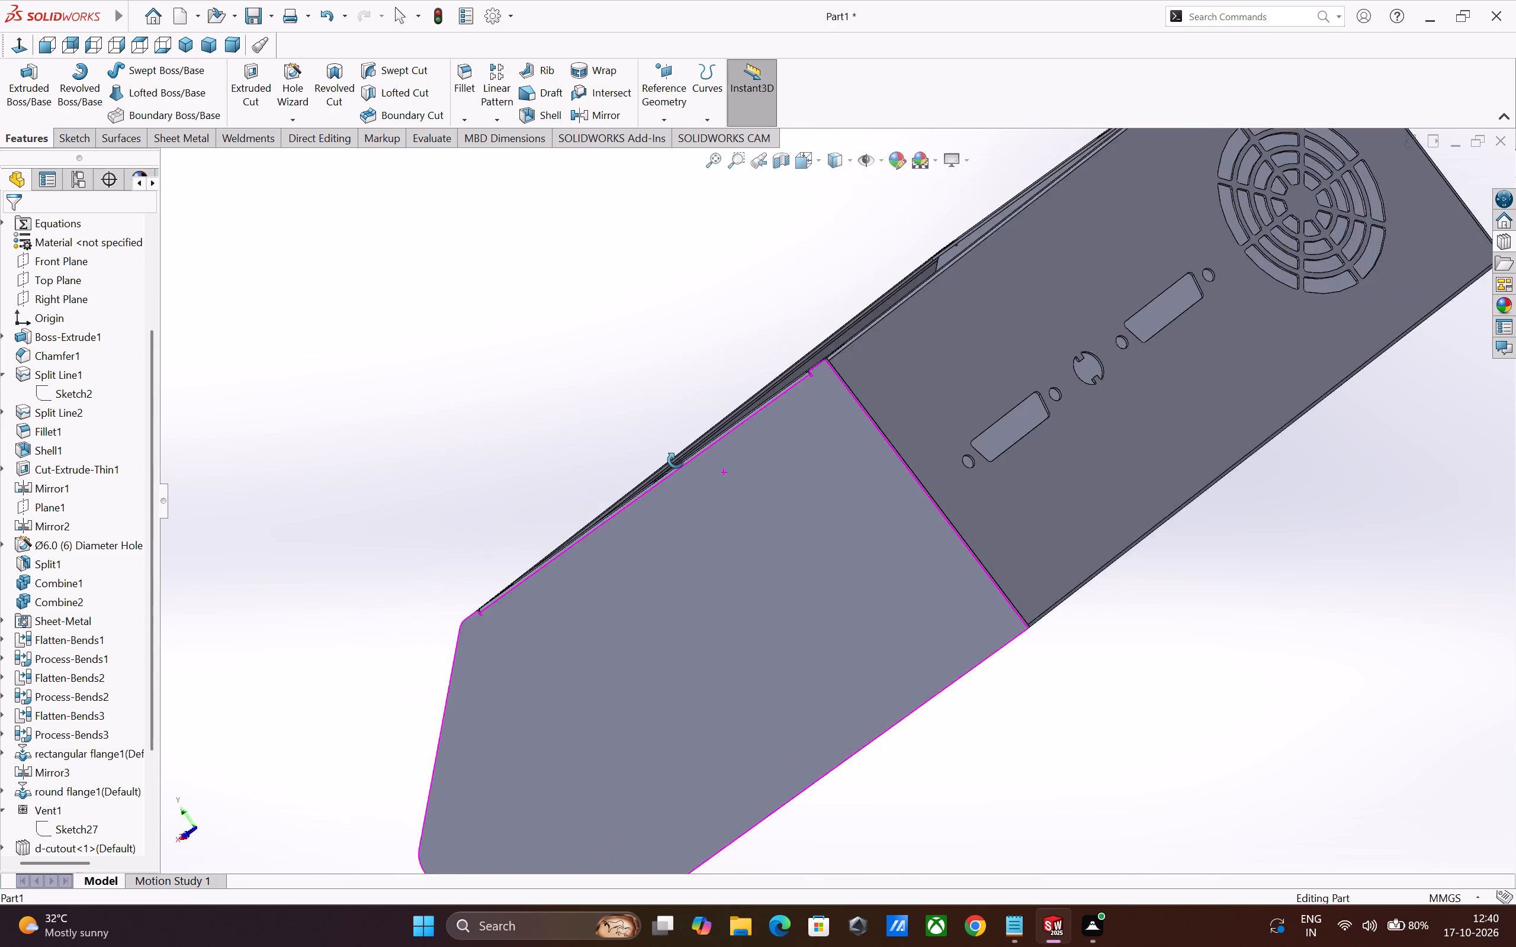
{"action": "middle_click_drag", "start_coordinate": [676, 460], "coordinate": [698, 527]}
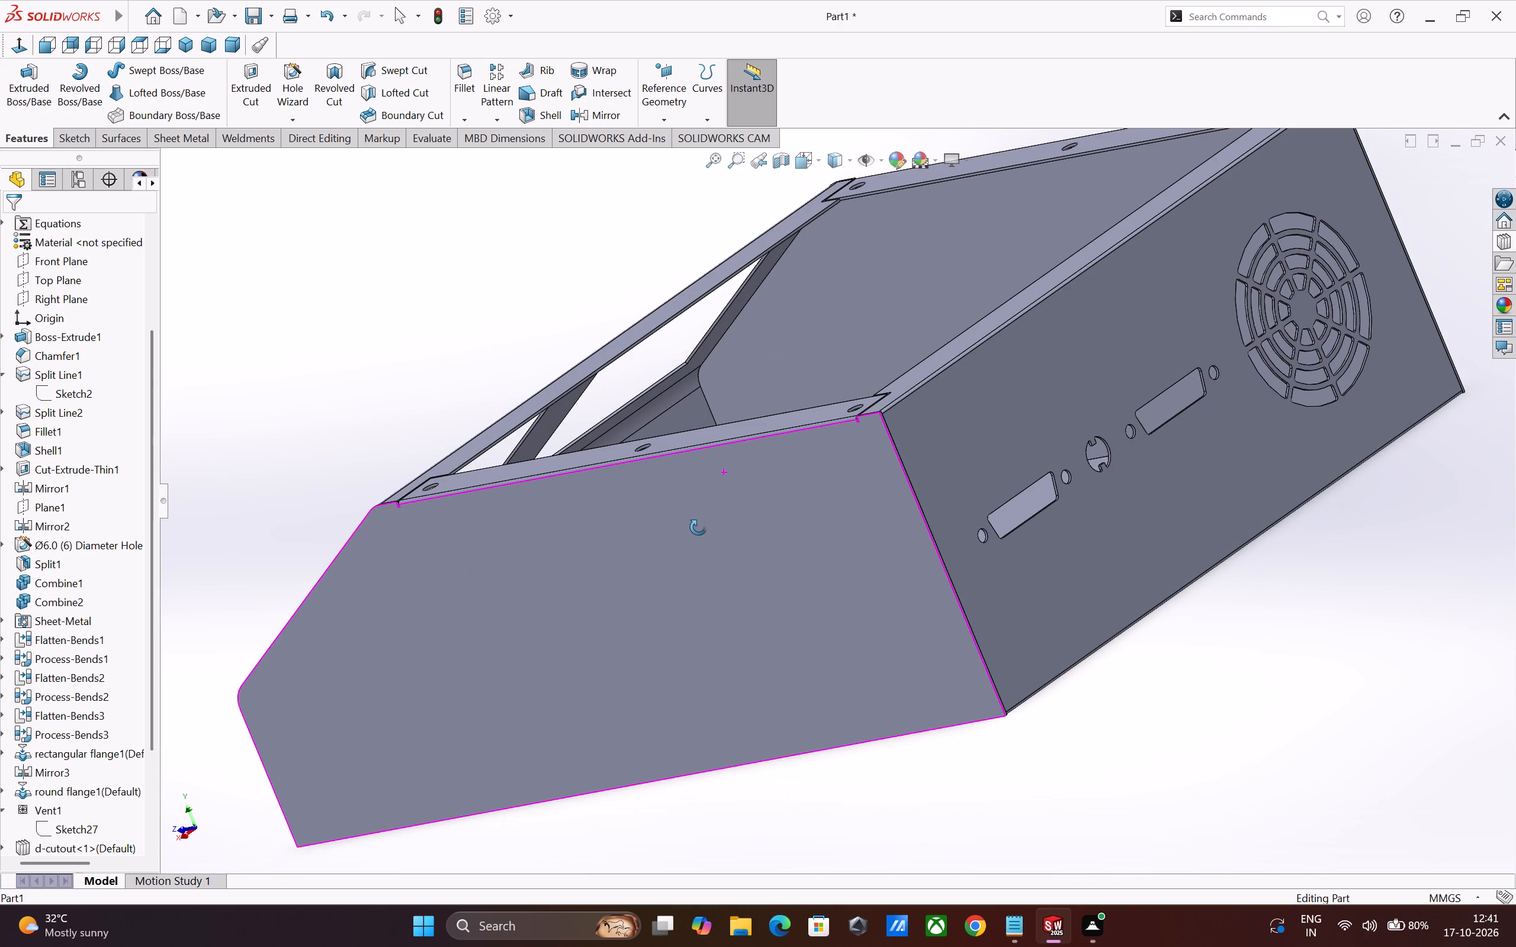
Examine the housing's side wall, back wall cutouts, top flanges and front openings from several angles.
{"action": "middle_click_drag", "start_coordinate": [698, 527], "coordinate": [701, 527]}
{"action": "scroll", "coordinate": [701, 527], "scroll_direction": "up", "scroll_amount": 2}
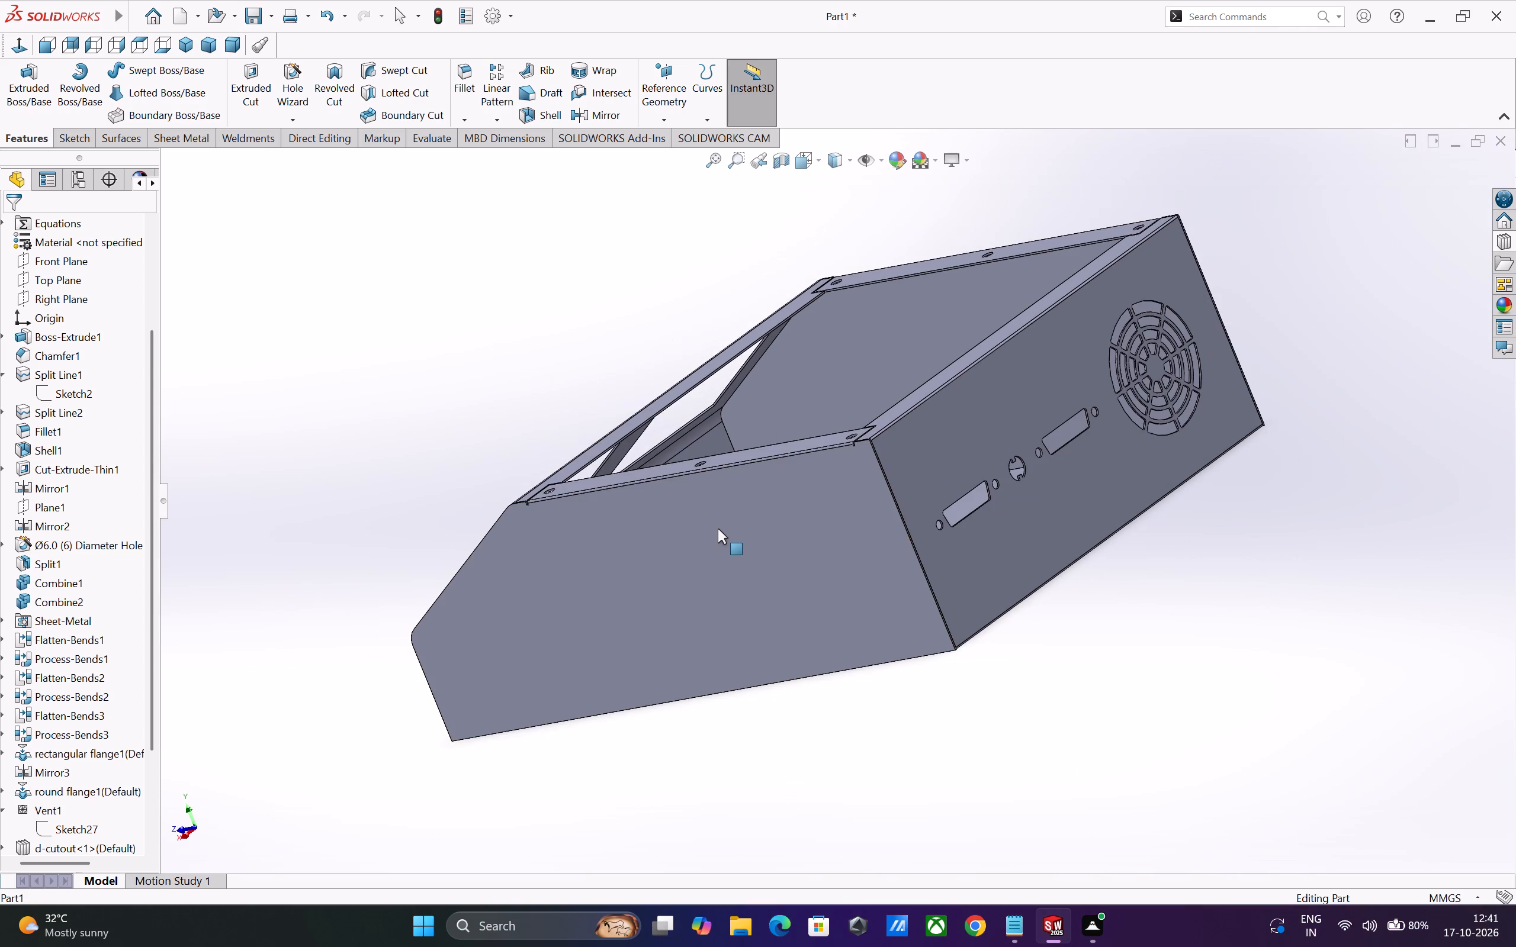
{"action": "scroll", "coordinate": [743, 539], "scroll_direction": "up", "scroll_amount": 2}
{"action": "scroll", "coordinate": [811, 560], "scroll_direction": "down", "scroll_amount": 2}
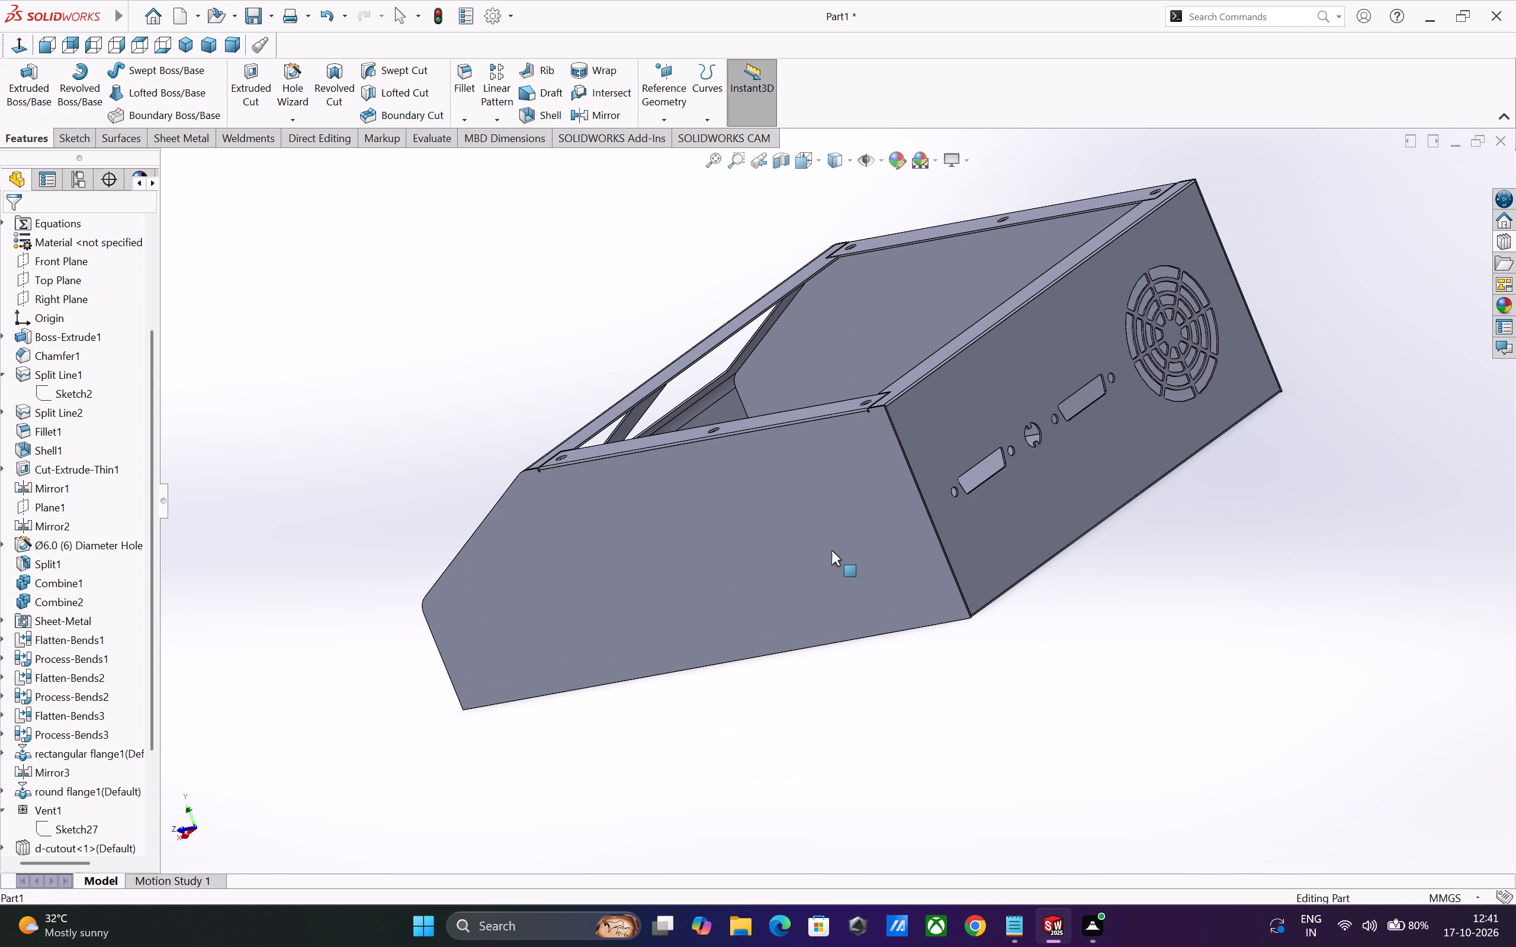
{"action": "scroll", "coordinate": [831, 550], "scroll_direction": "down", "scroll_amount": 1}
{"action": "middle_click_drag", "start_coordinate": [845, 545], "coordinate": [864, 543]}
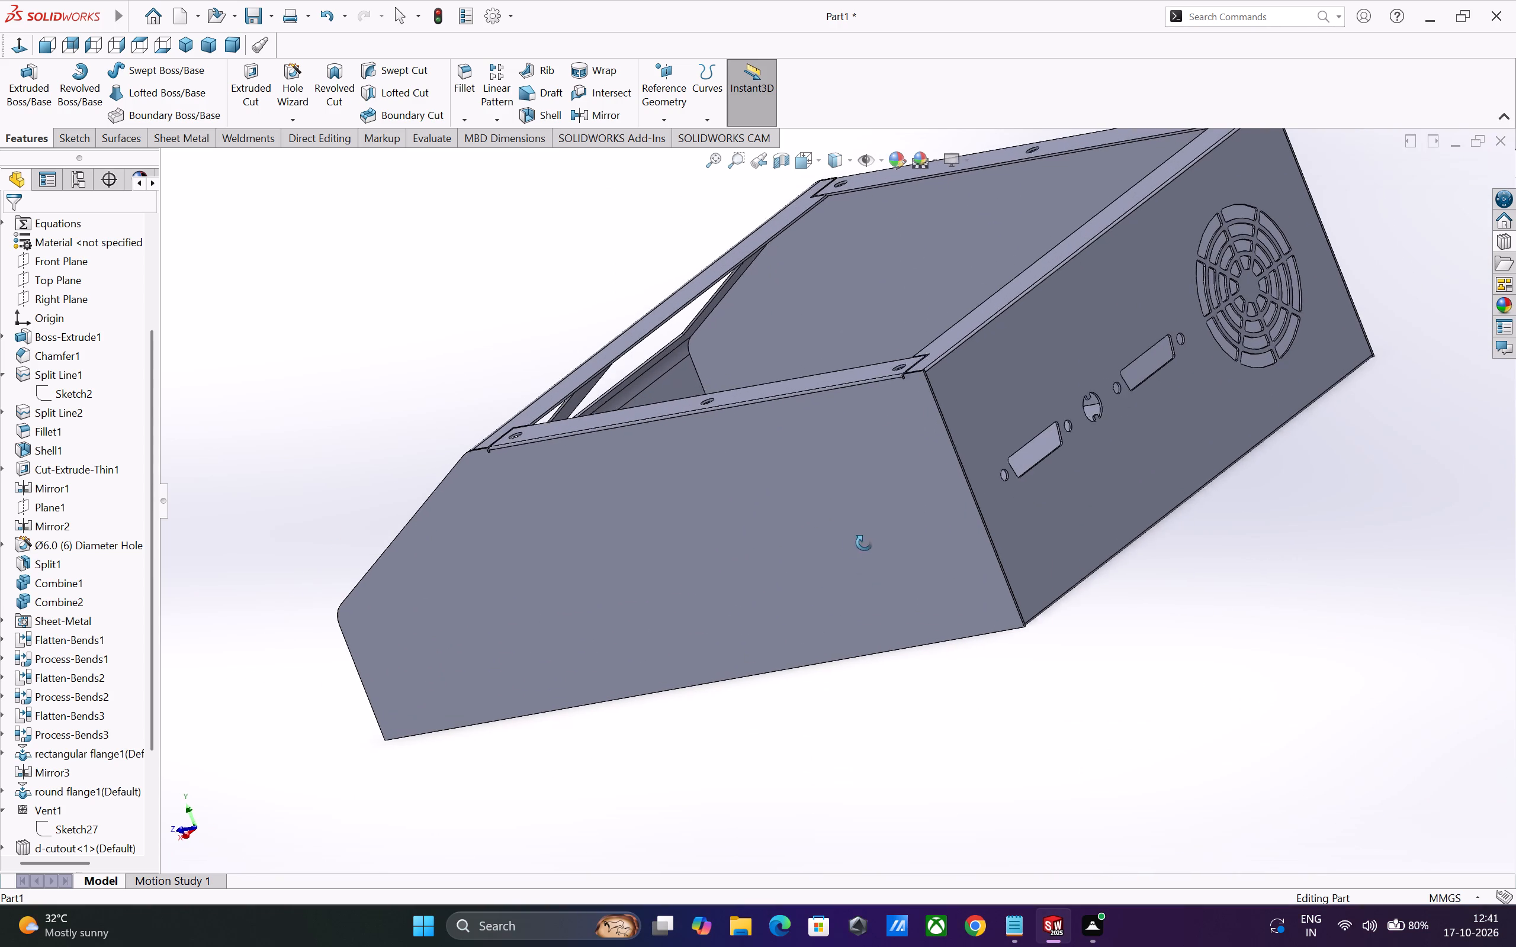
{"action": "middle_click_drag", "start_coordinate": [864, 543], "coordinate": [894, 540]}
{"action": "scroll", "coordinate": [894, 540], "scroll_direction": "up", "scroll_amount": 1}
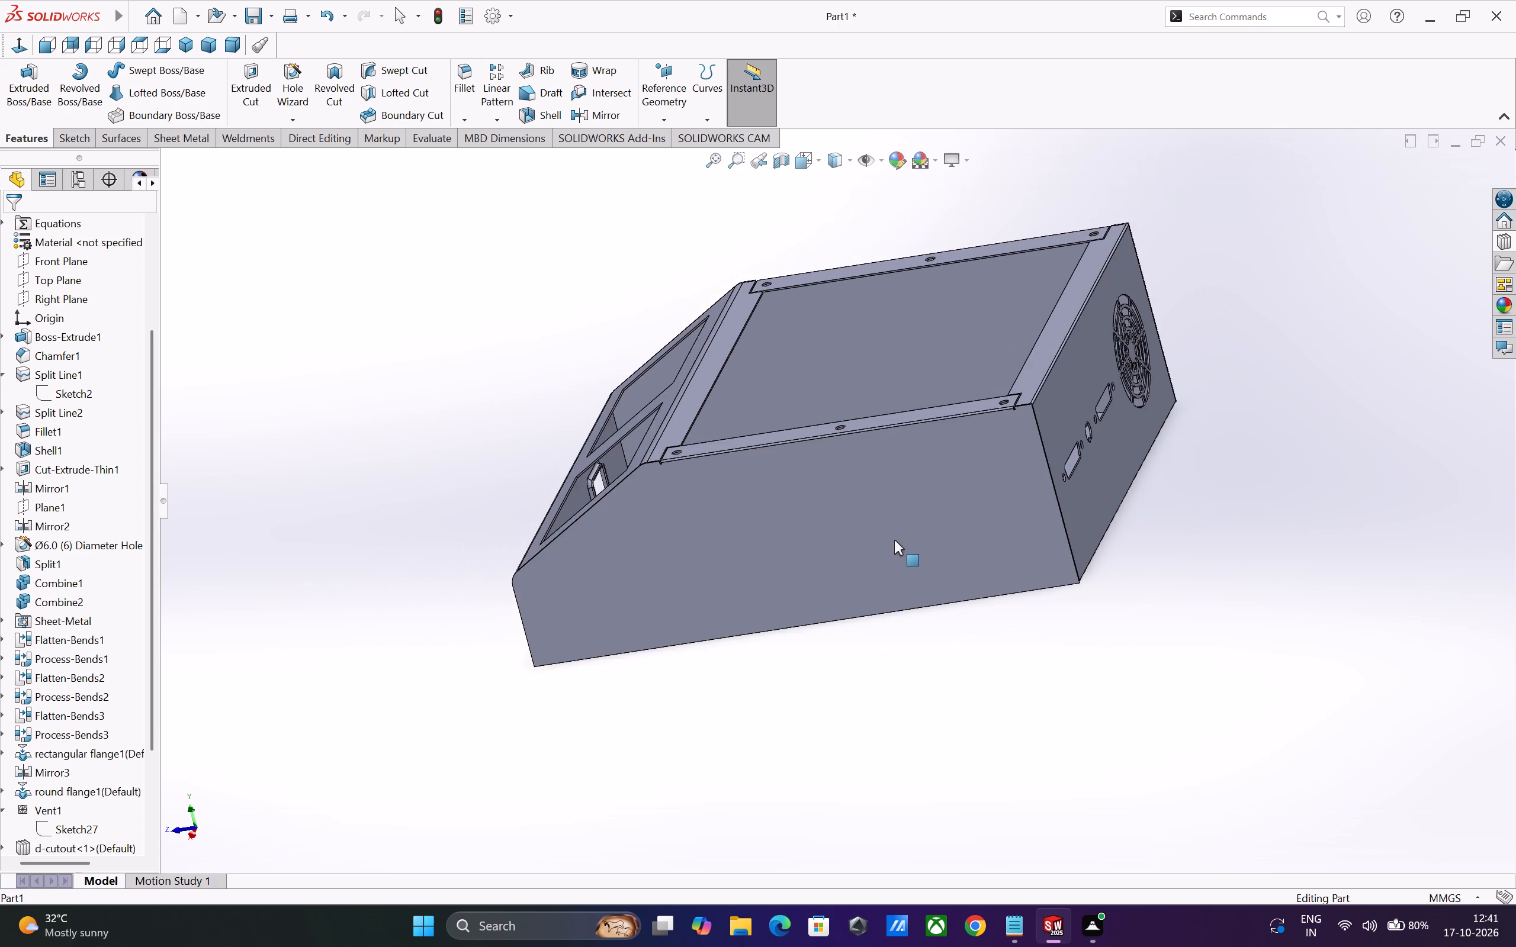
{"action": "scroll", "coordinate": [894, 540], "scroll_direction": "up", "scroll_amount": 3}
{"action": "middle_click_drag", "start_coordinate": [831, 526], "coordinate": [862, 508]}
{"action": "scroll", "coordinate": [831, 526], "scroll_direction": "up", "scroll_amount": 1}
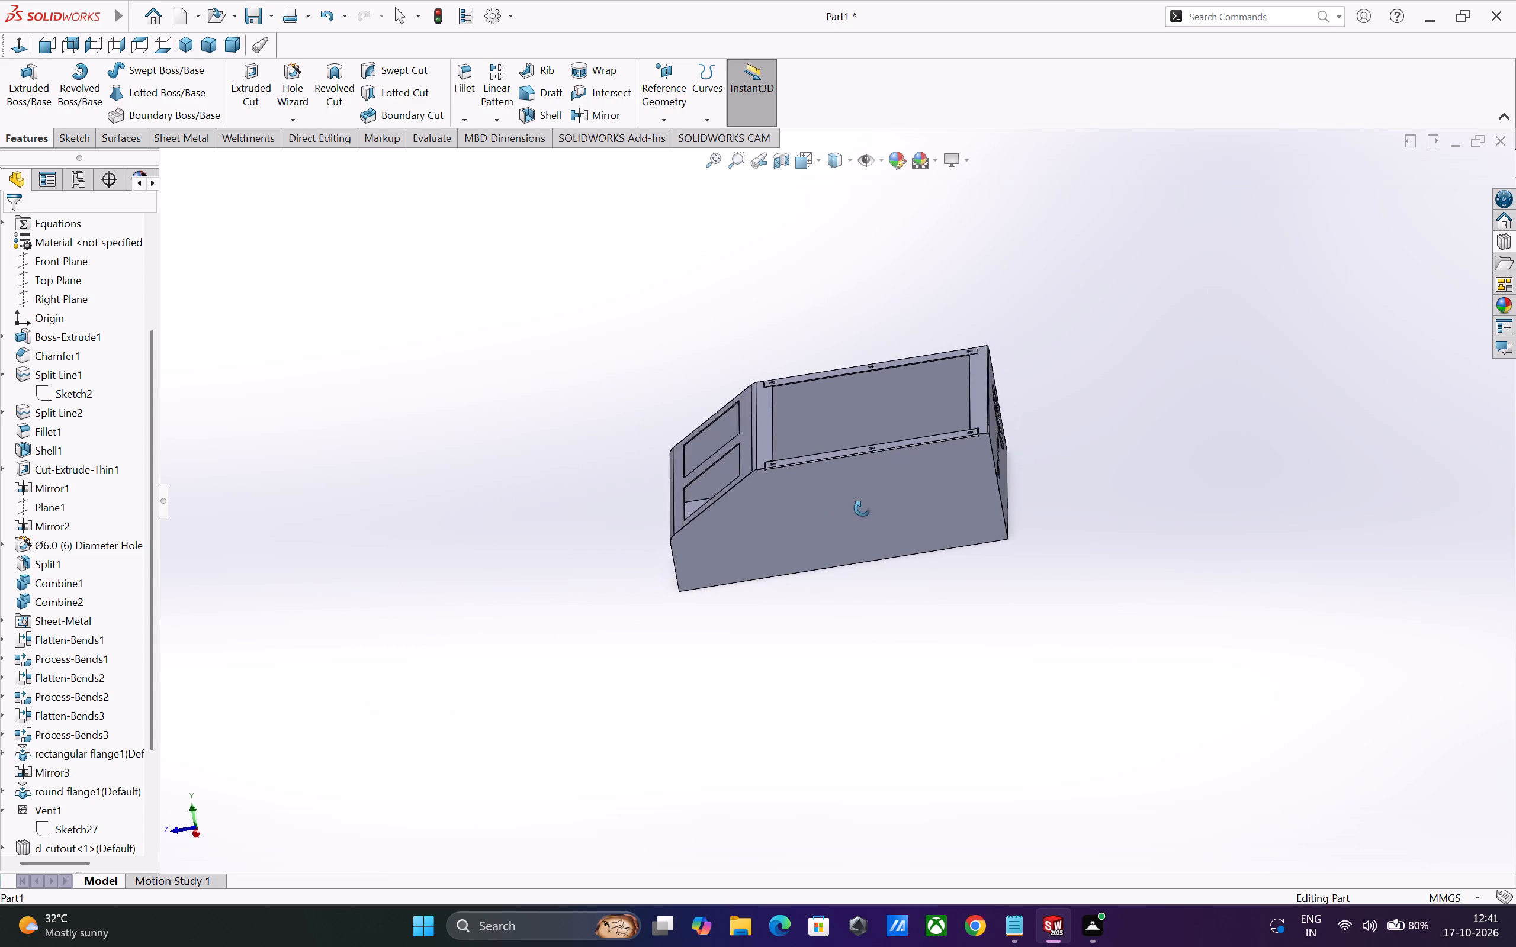
{"action": "middle_click_drag", "start_coordinate": [862, 508], "coordinate": [975, 543]}
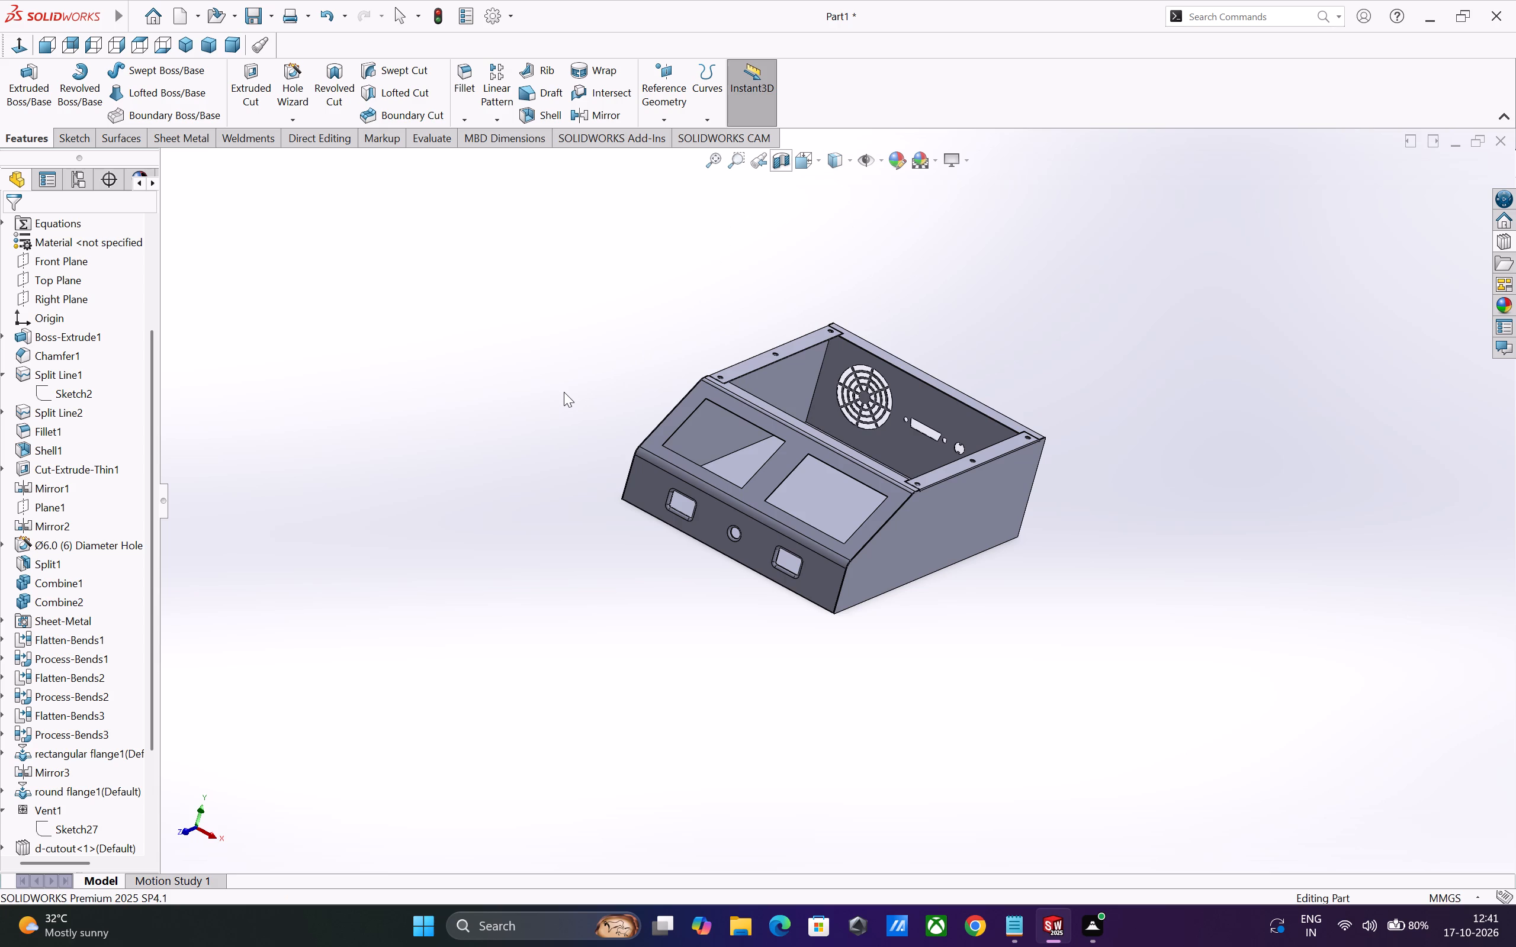
Start a Fill Pattern with the outer face of the housing's right side wall as the fill boundary.
{"action": "left_click", "coordinate": [493, 123]}
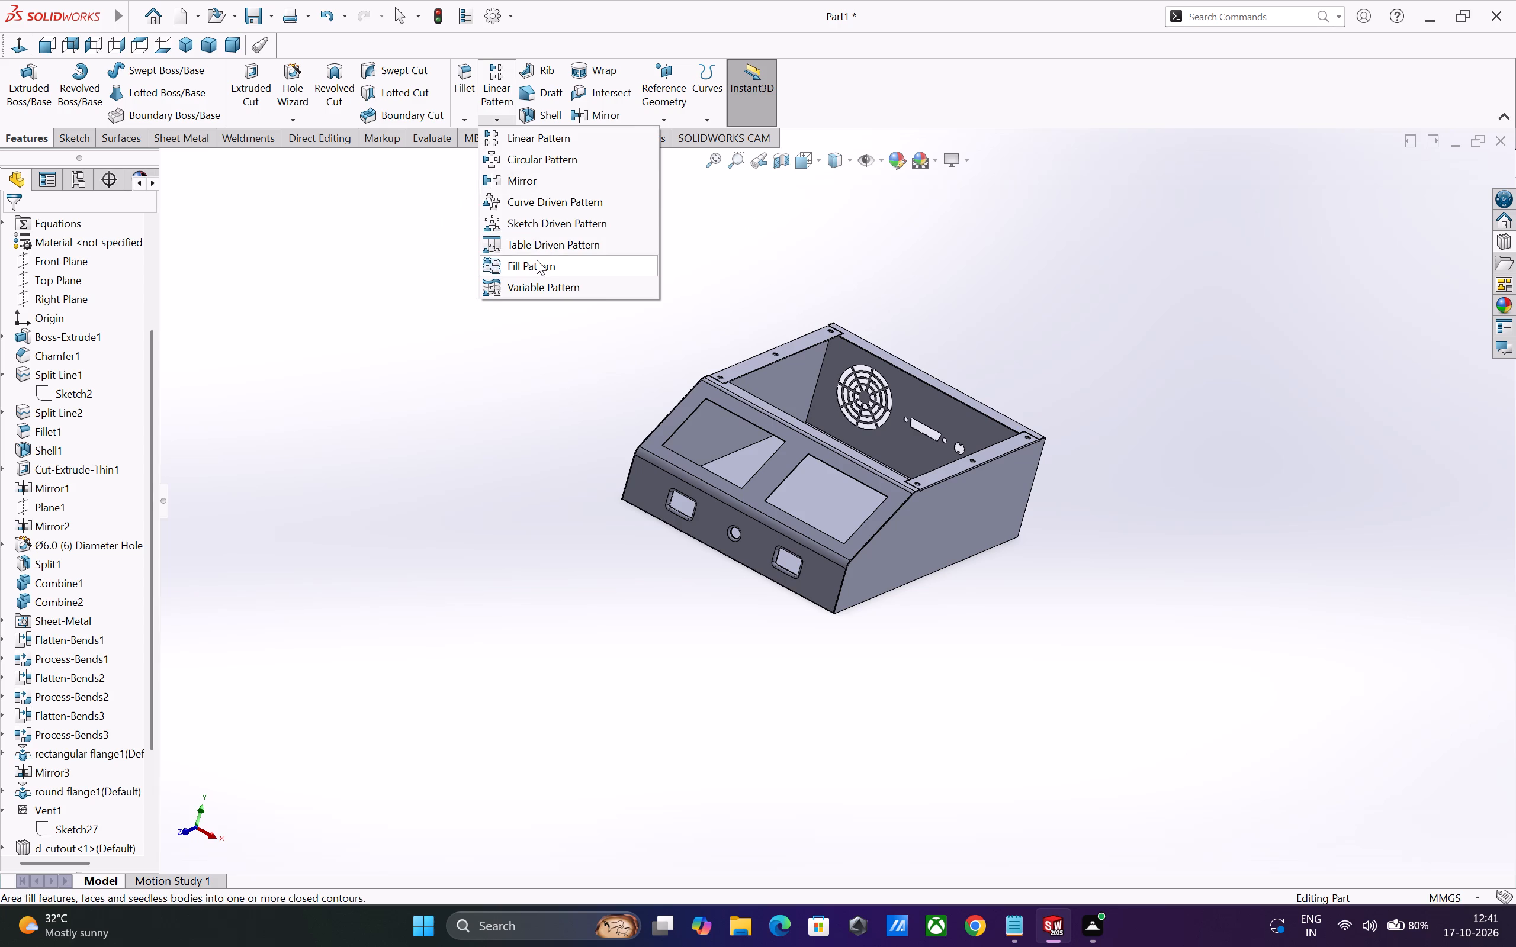
{"action": "left_click", "coordinate": [574, 270]}
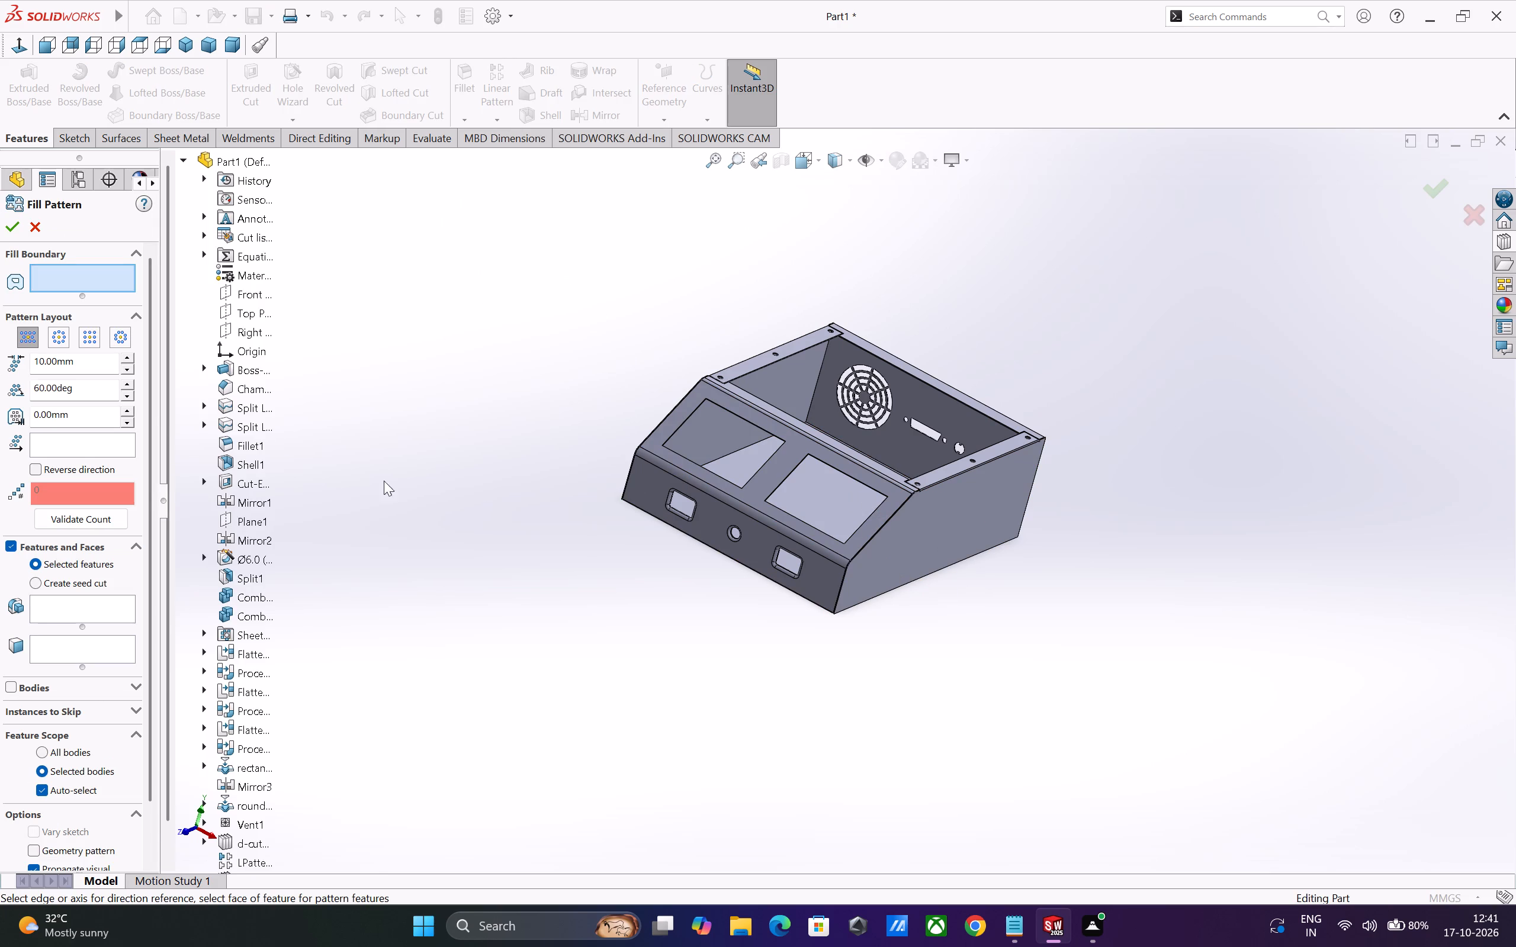
{"action": "middle_click_drag", "start_coordinate": [1032, 607], "coordinate": [971, 548]}
{"action": "left_click", "coordinate": [922, 514]}
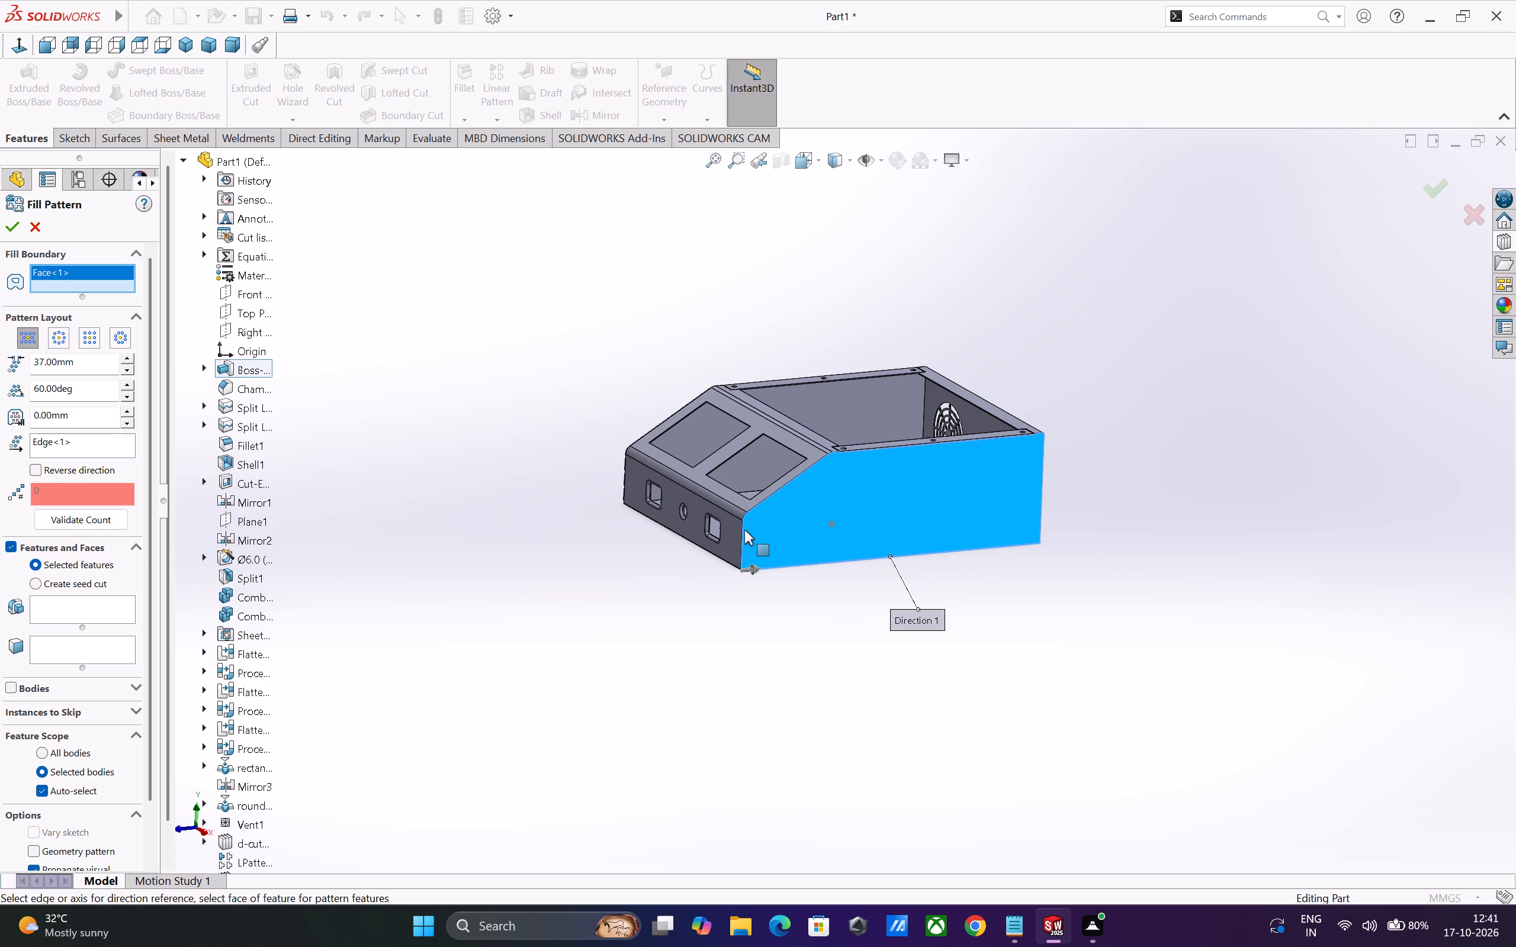
Set the fill pattern's perforation layout to 11 mm instance spacing, 30-degree stagger angle and 15 mm margins.
{"action": "scroll", "coordinate": [757, 465], "scroll_direction": "down", "scroll_amount": 3}
{"action": "scroll", "coordinate": [921, 427], "scroll_direction": "down", "scroll_amount": 7}
{"action": "scroll", "coordinate": [878, 519], "scroll_direction": "down", "scroll_amount": 8}
{"action": "scroll", "coordinate": [862, 518], "scroll_direction": "up", "scroll_amount": 6}
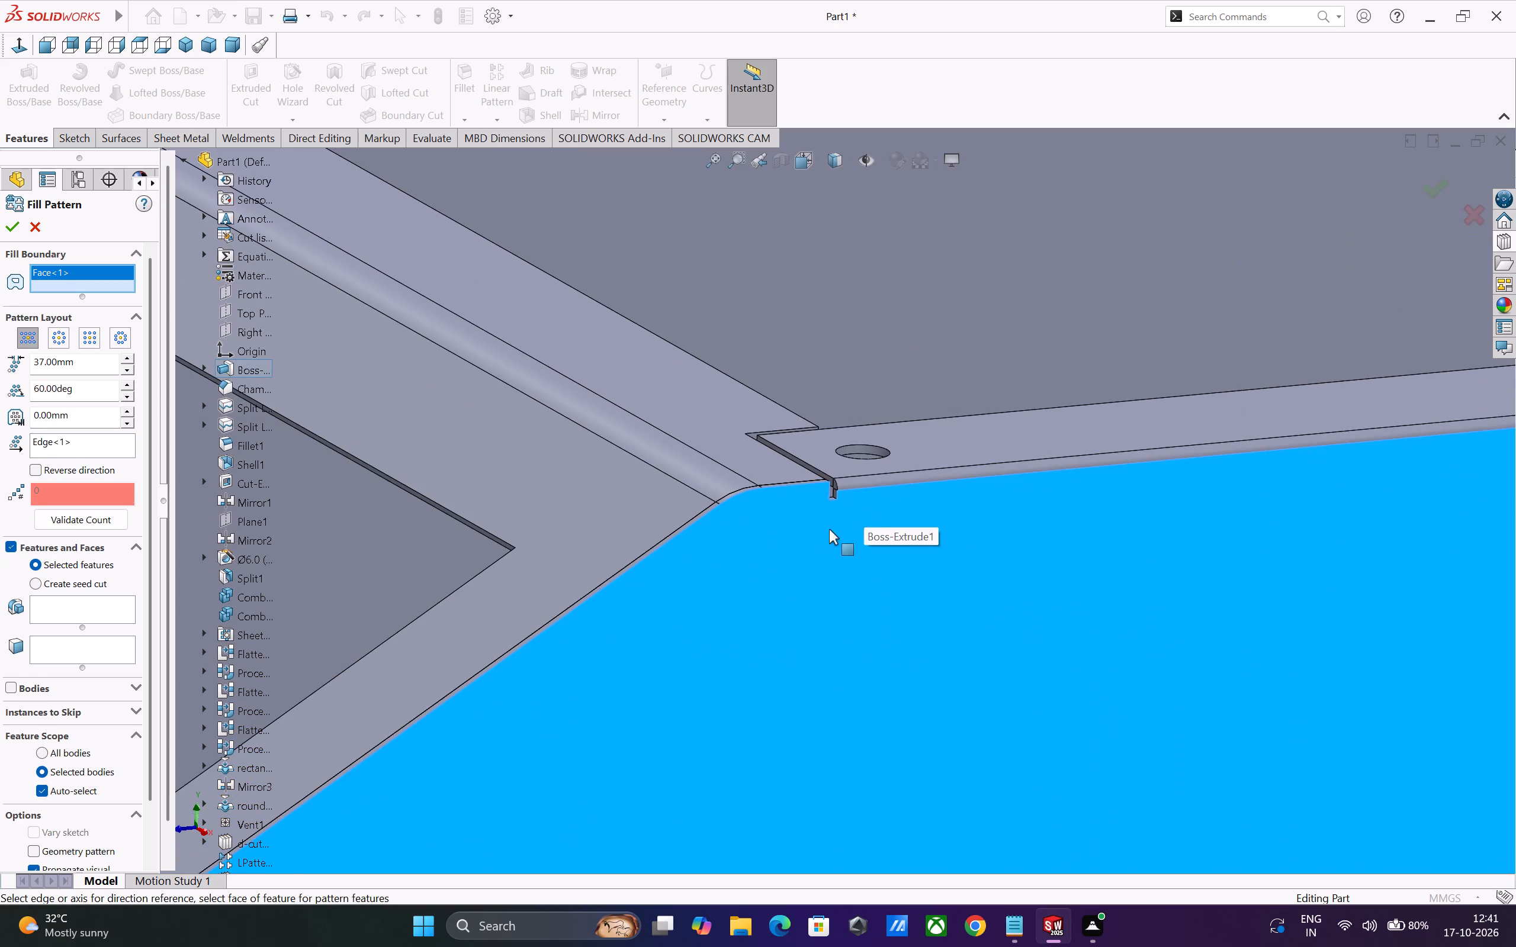
{"action": "scroll", "coordinate": [775, 542], "scroll_direction": "up", "scroll_amount": 3}
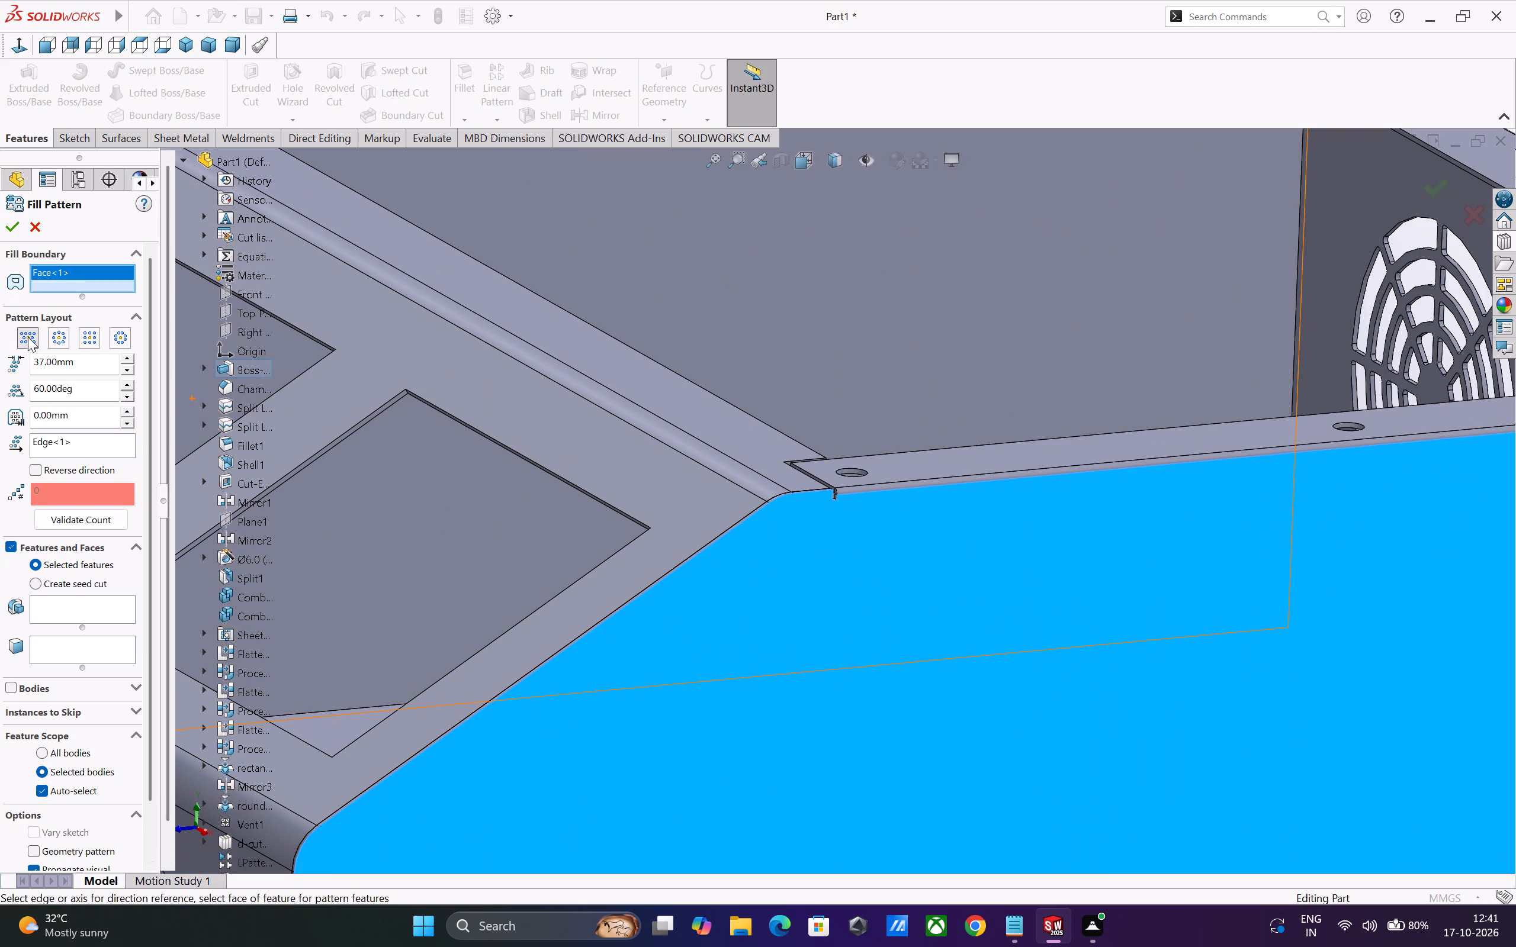
{"action": "double_click", "coordinate": [90, 369]}
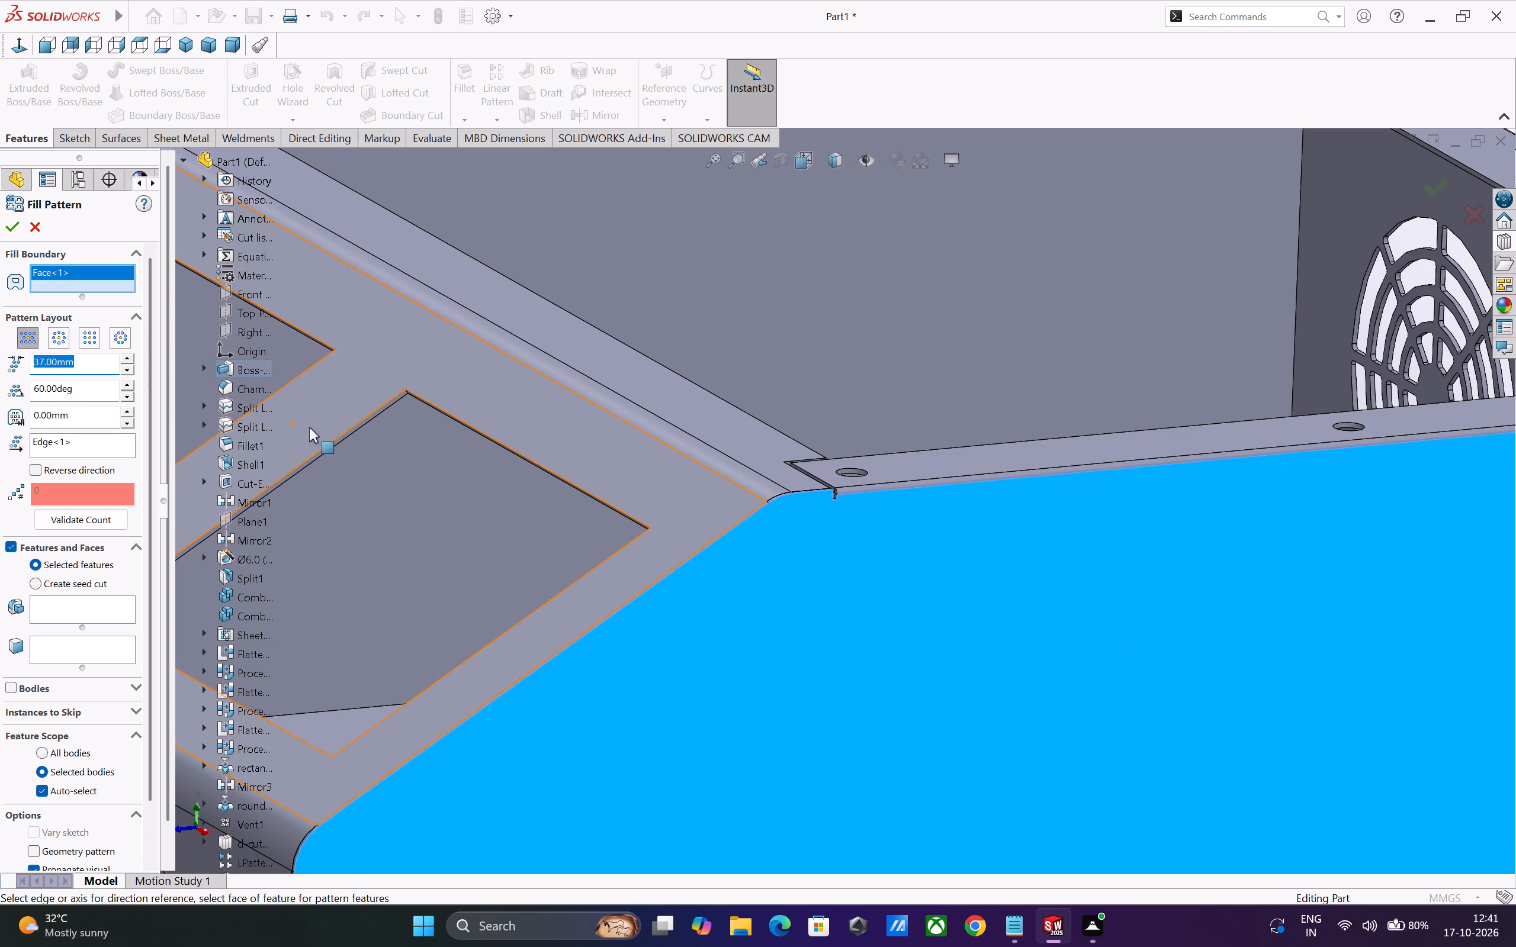
{"action": "type", "text": "11"}
{"action": "double_click", "coordinate": [100, 395]}
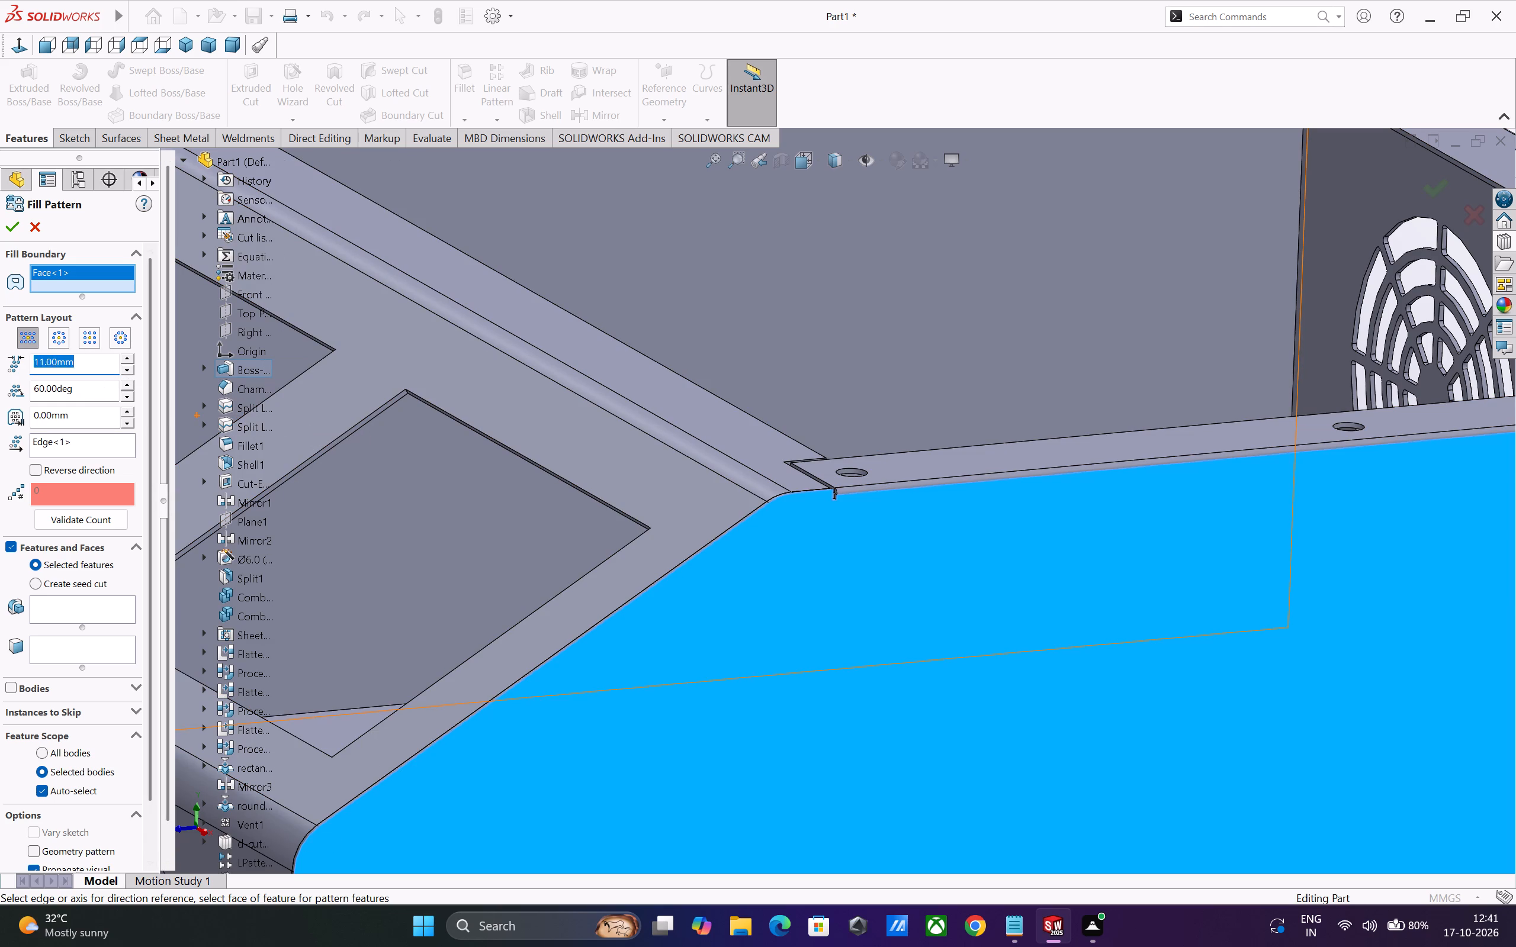
{"action": "double_click", "coordinate": [82, 385]}
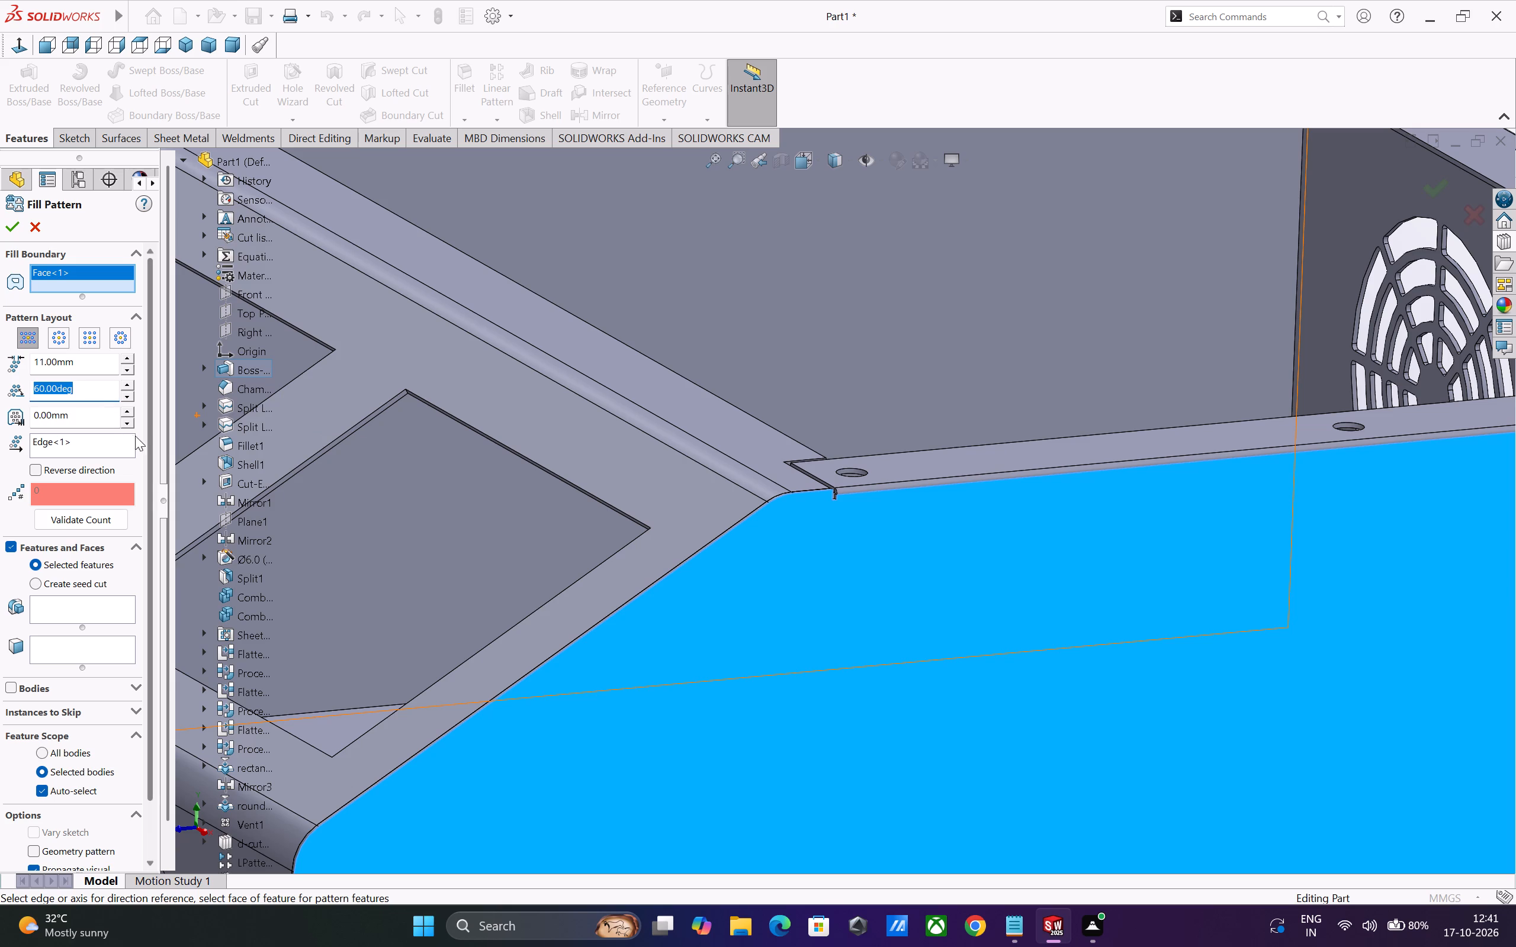
{"action": "type", "text": "30"}
{"action": "key", "text": "Return"}
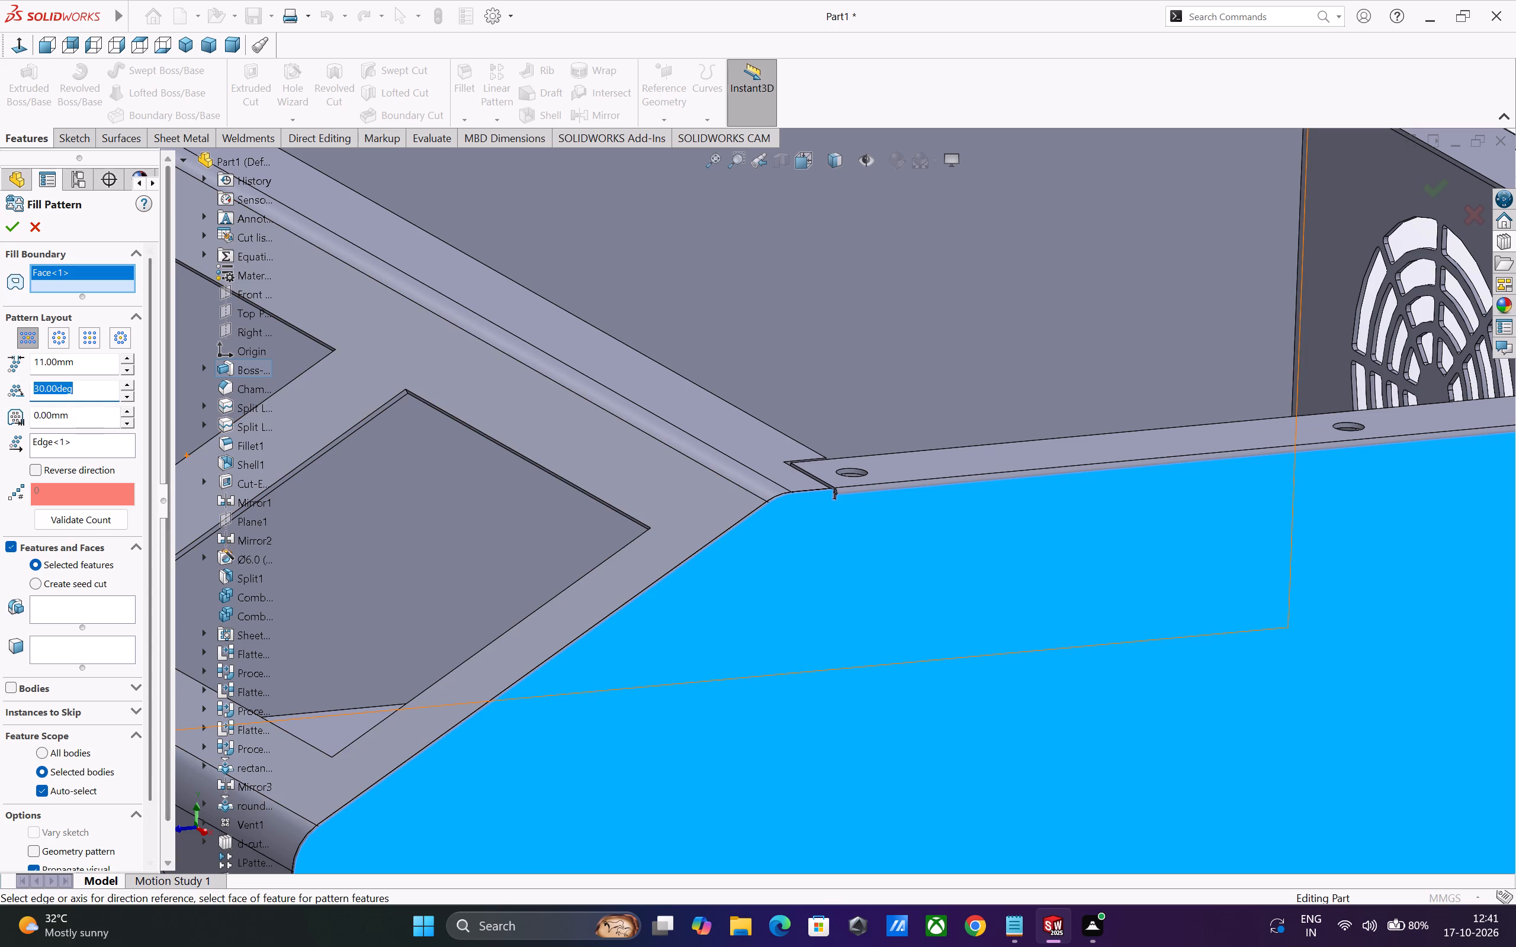
{"action": "double_click", "coordinate": [75, 424]}
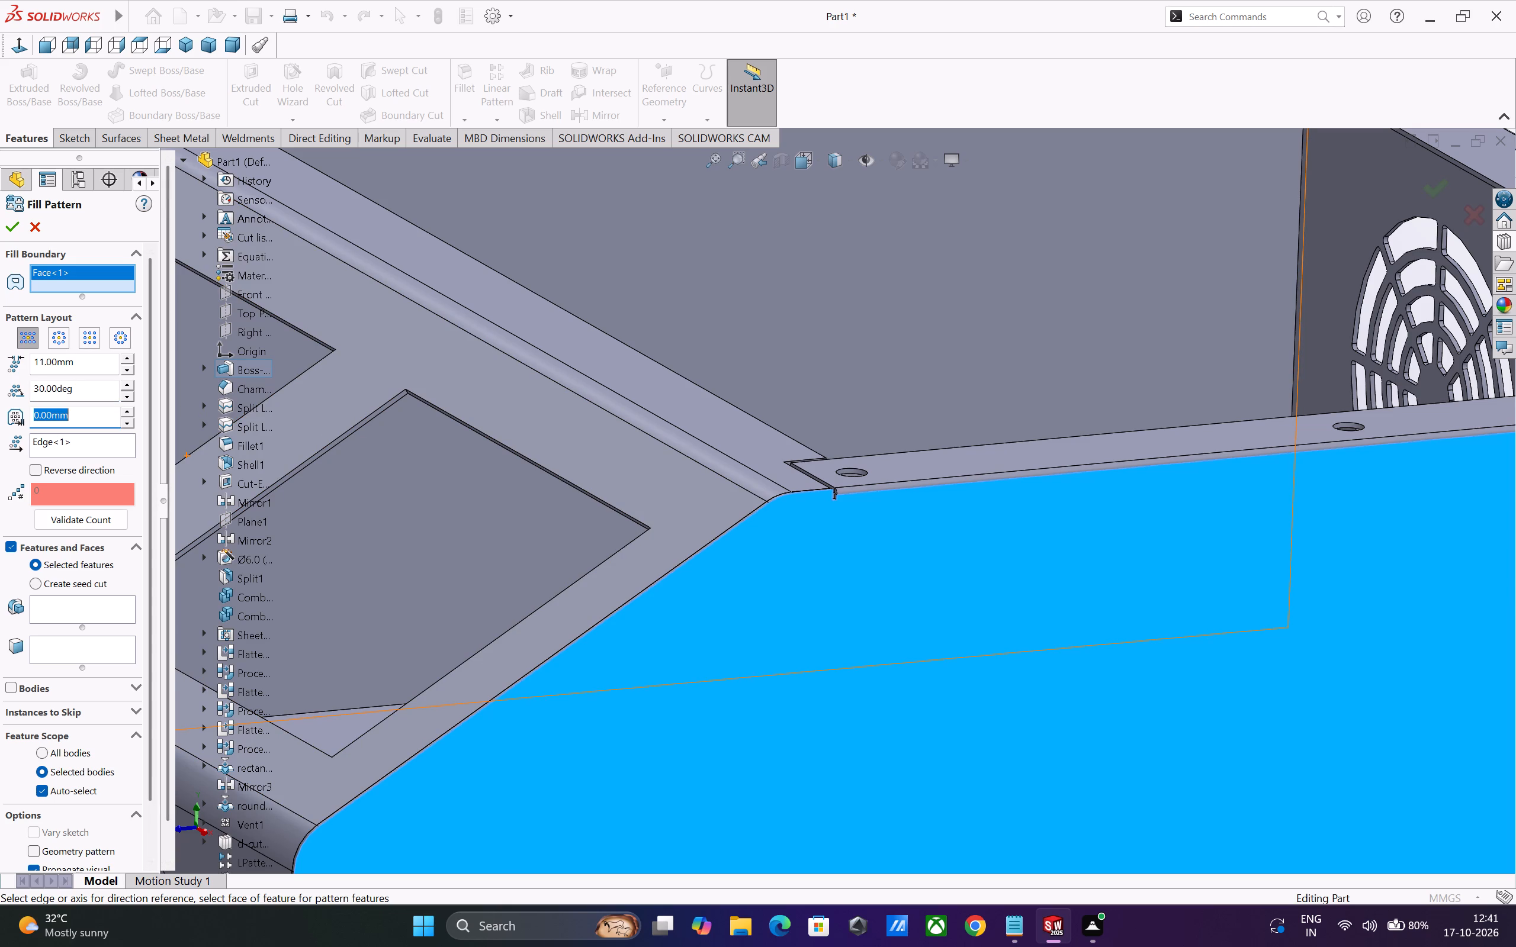
{"action": "type", "text": "15"}
{"action": "key", "text": "Return"}
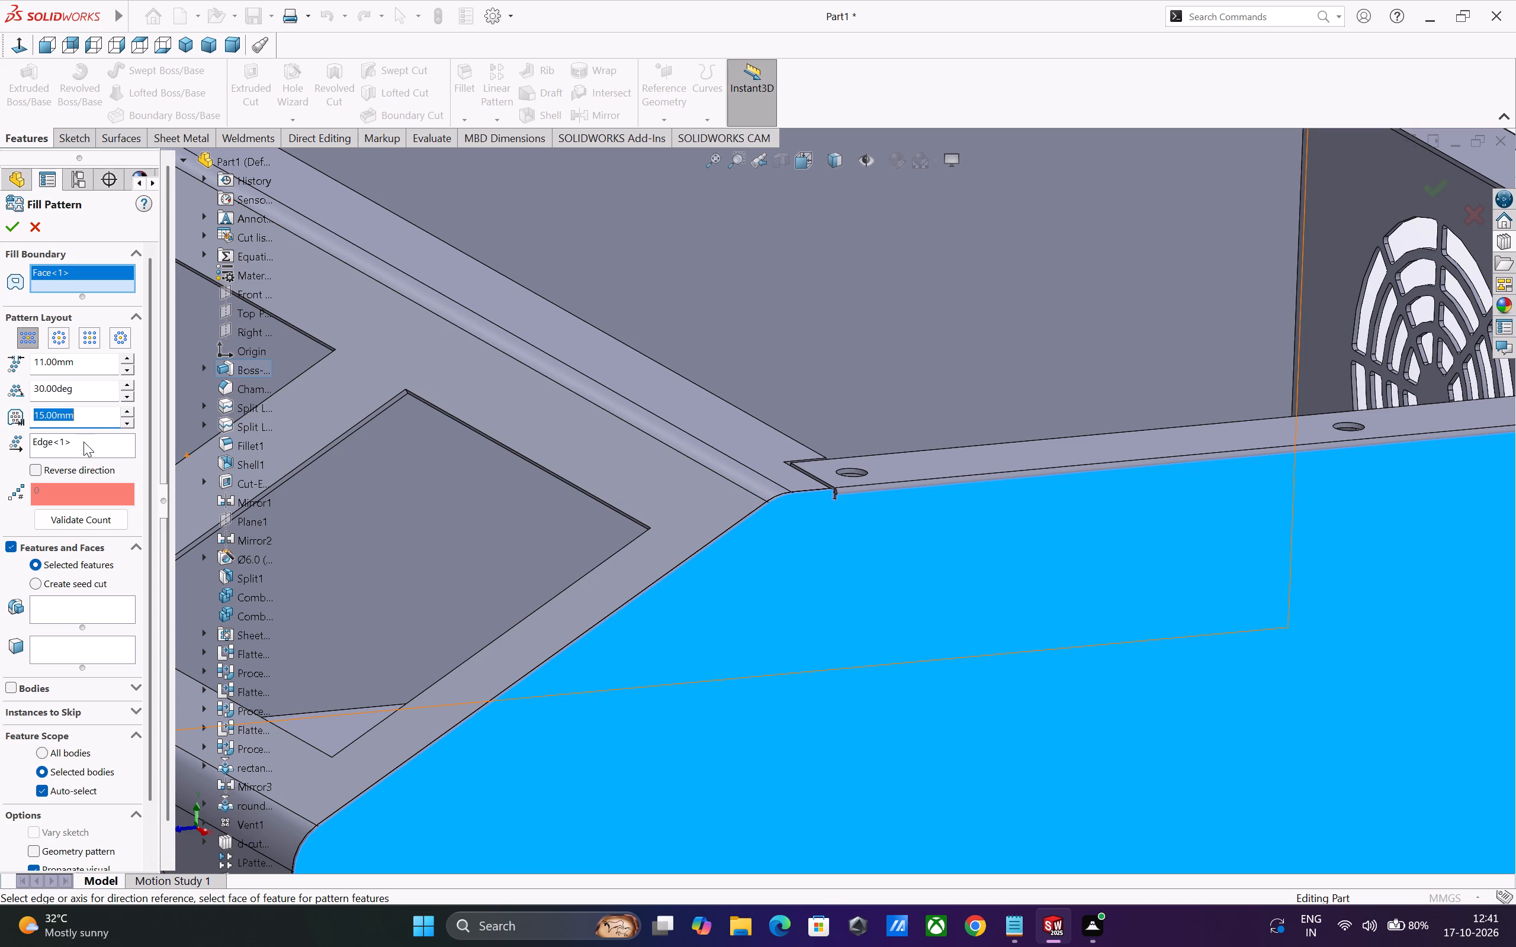
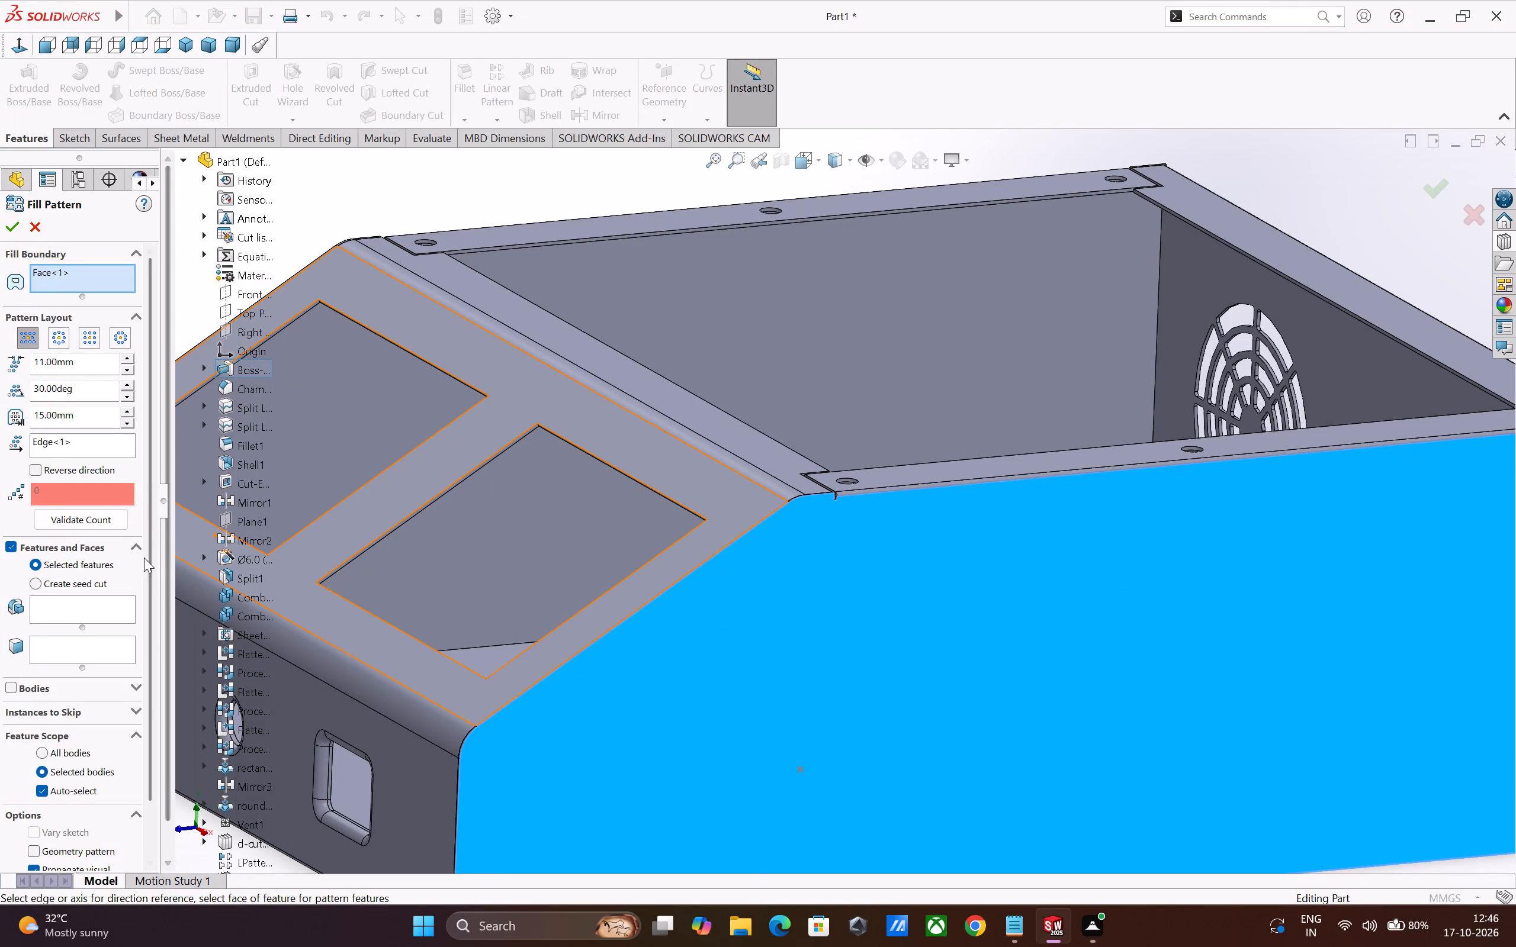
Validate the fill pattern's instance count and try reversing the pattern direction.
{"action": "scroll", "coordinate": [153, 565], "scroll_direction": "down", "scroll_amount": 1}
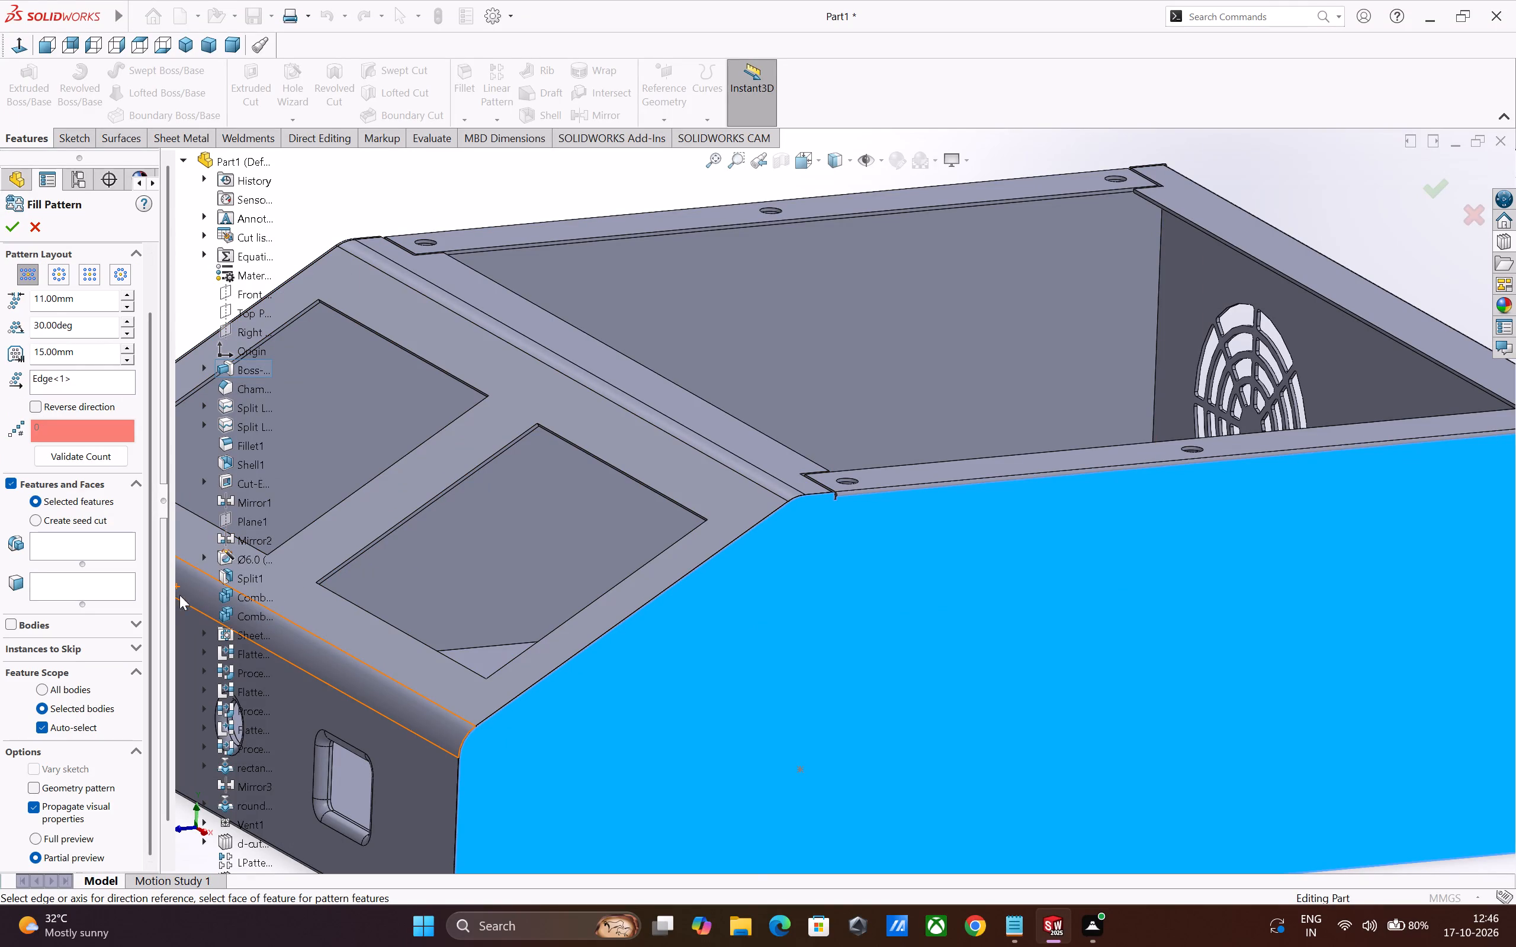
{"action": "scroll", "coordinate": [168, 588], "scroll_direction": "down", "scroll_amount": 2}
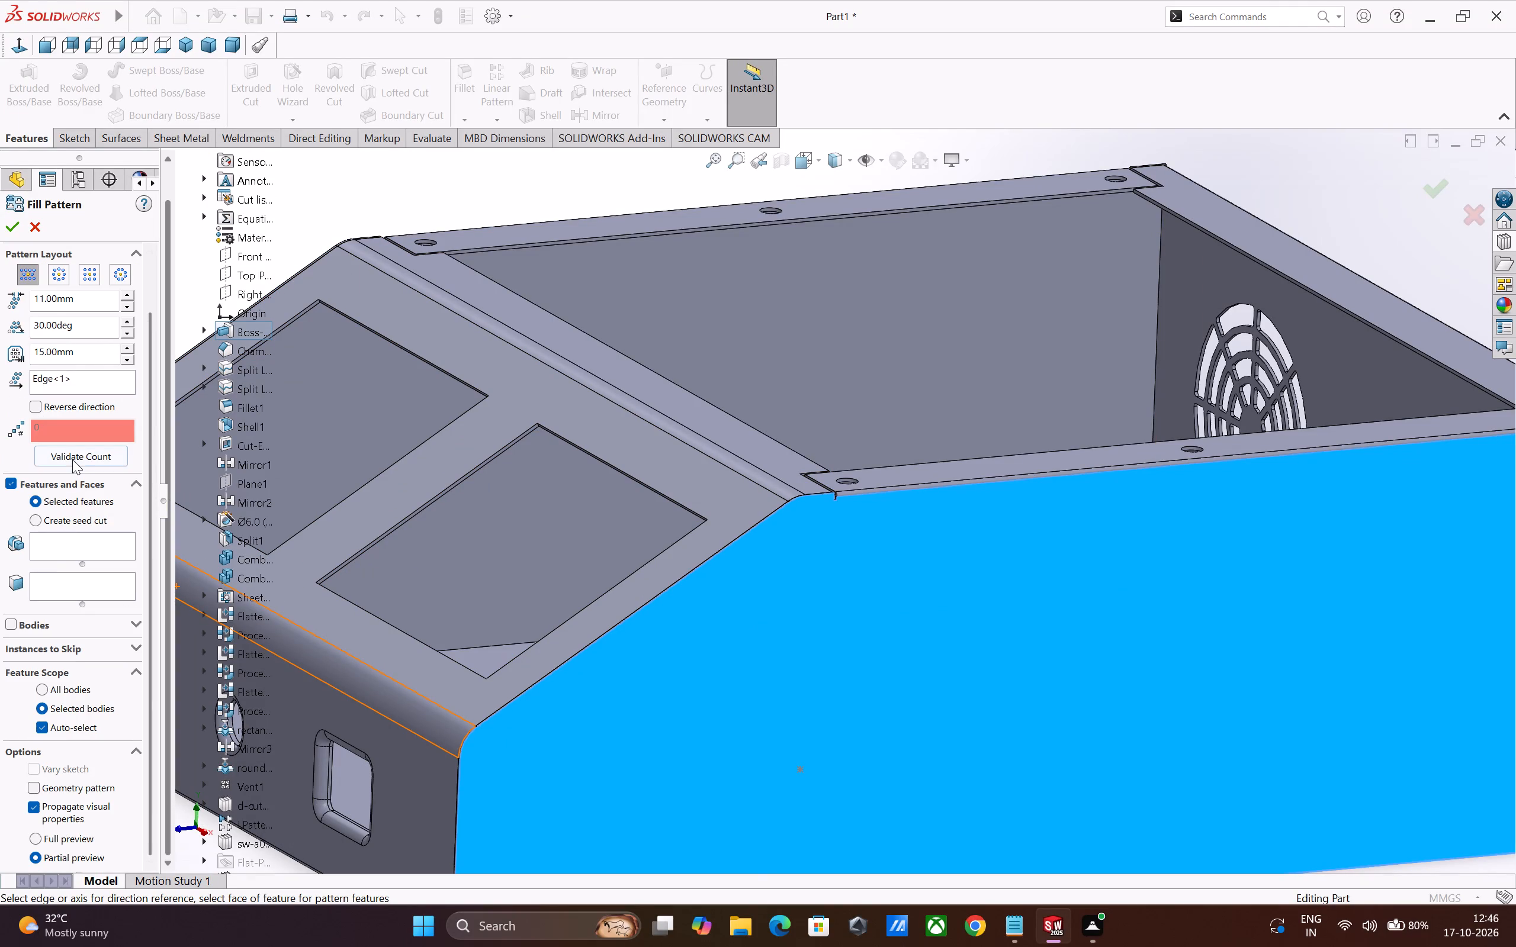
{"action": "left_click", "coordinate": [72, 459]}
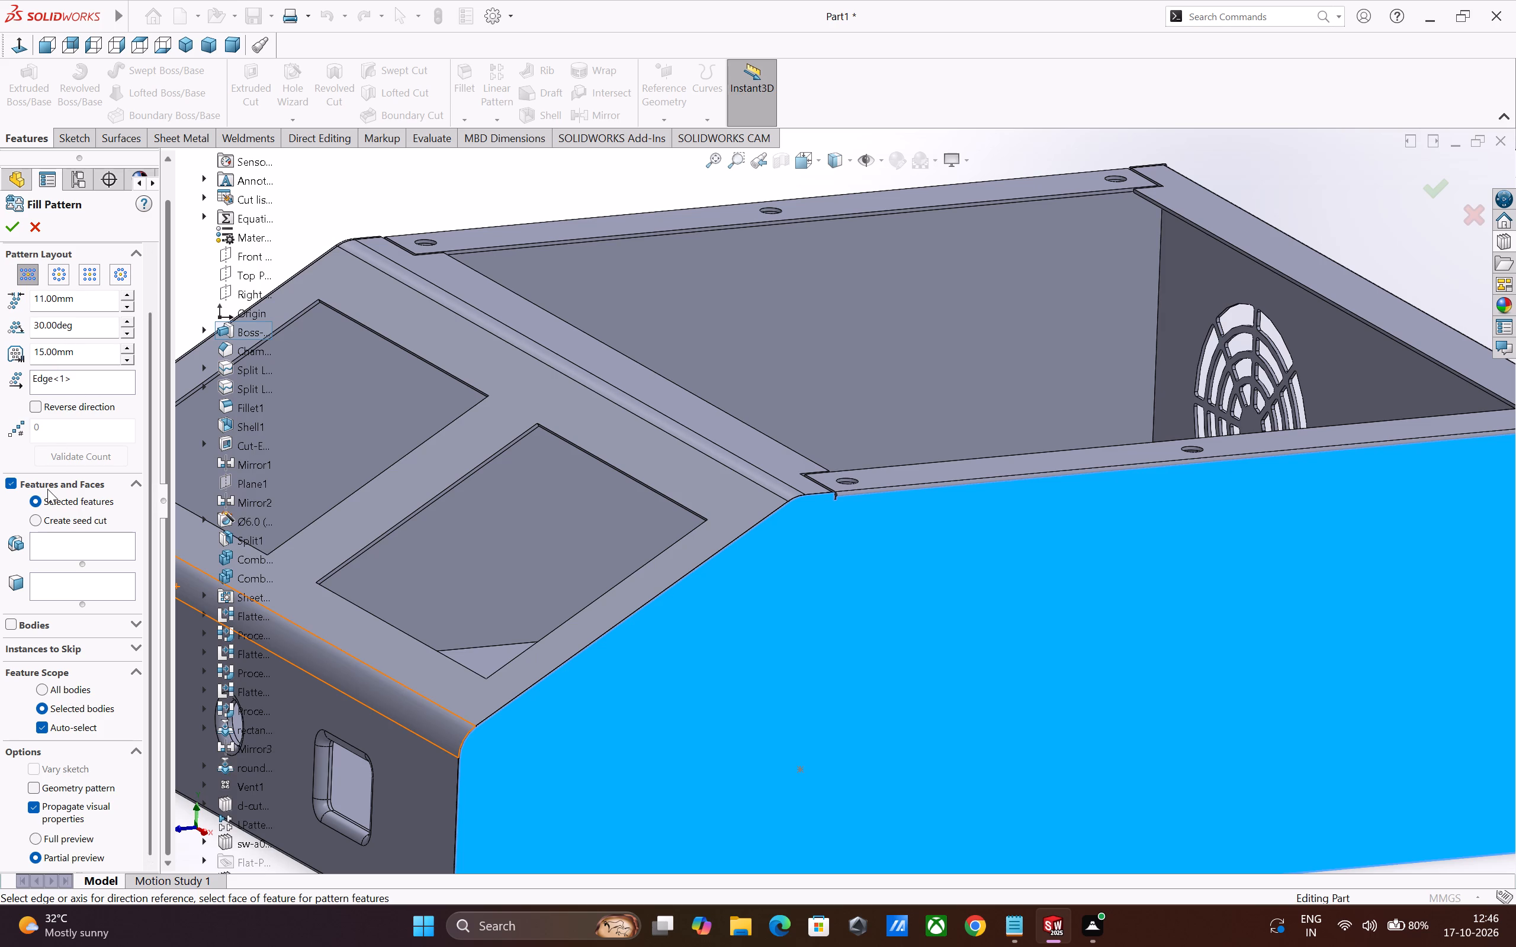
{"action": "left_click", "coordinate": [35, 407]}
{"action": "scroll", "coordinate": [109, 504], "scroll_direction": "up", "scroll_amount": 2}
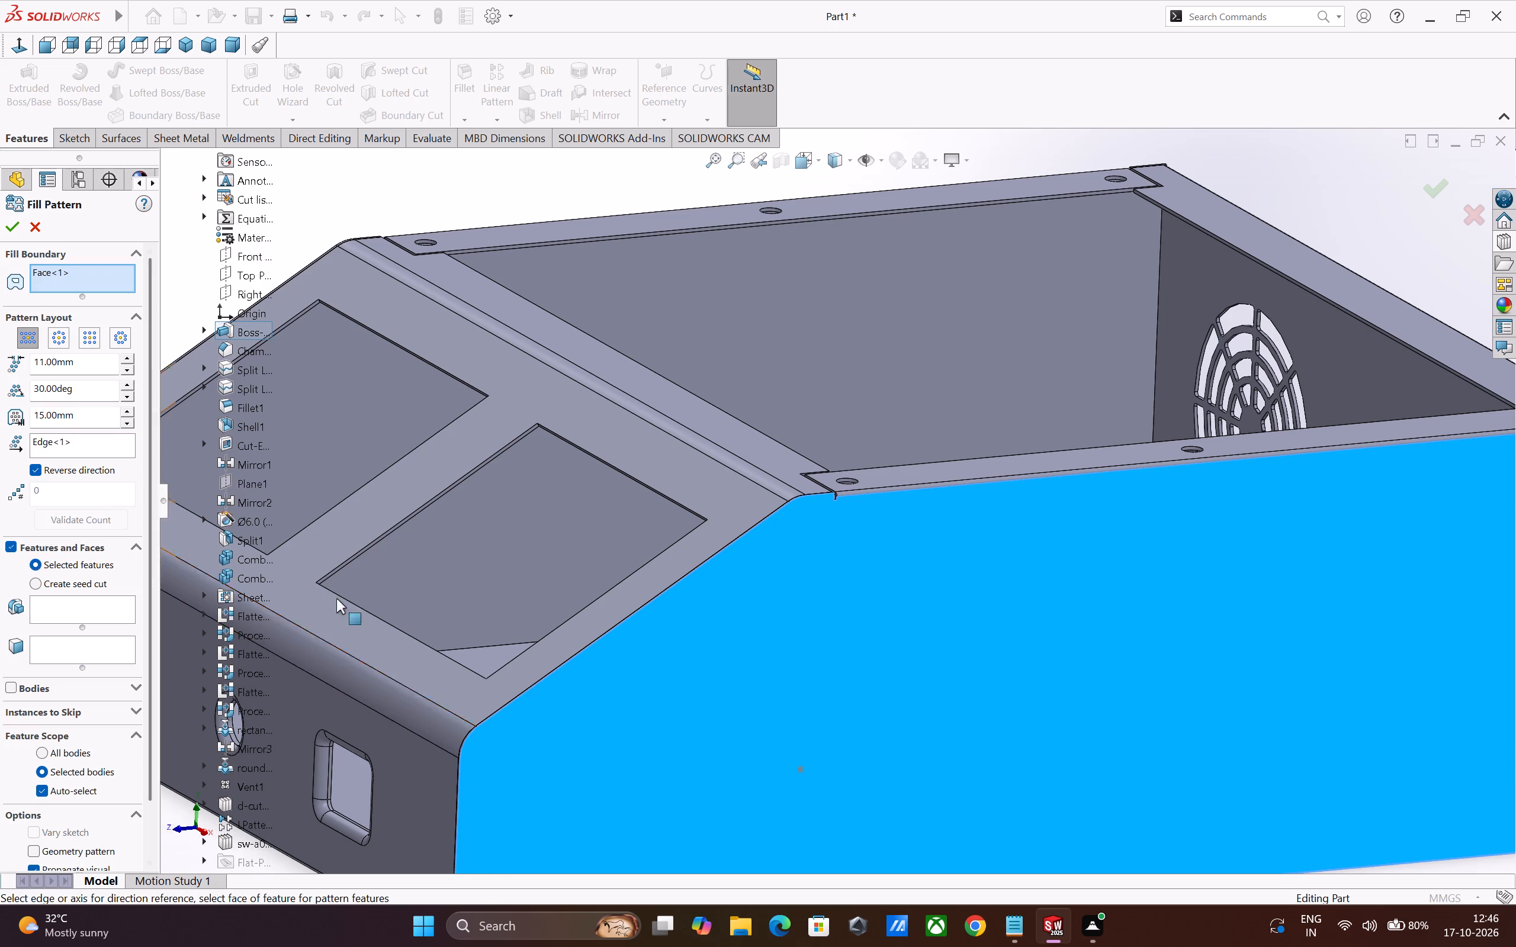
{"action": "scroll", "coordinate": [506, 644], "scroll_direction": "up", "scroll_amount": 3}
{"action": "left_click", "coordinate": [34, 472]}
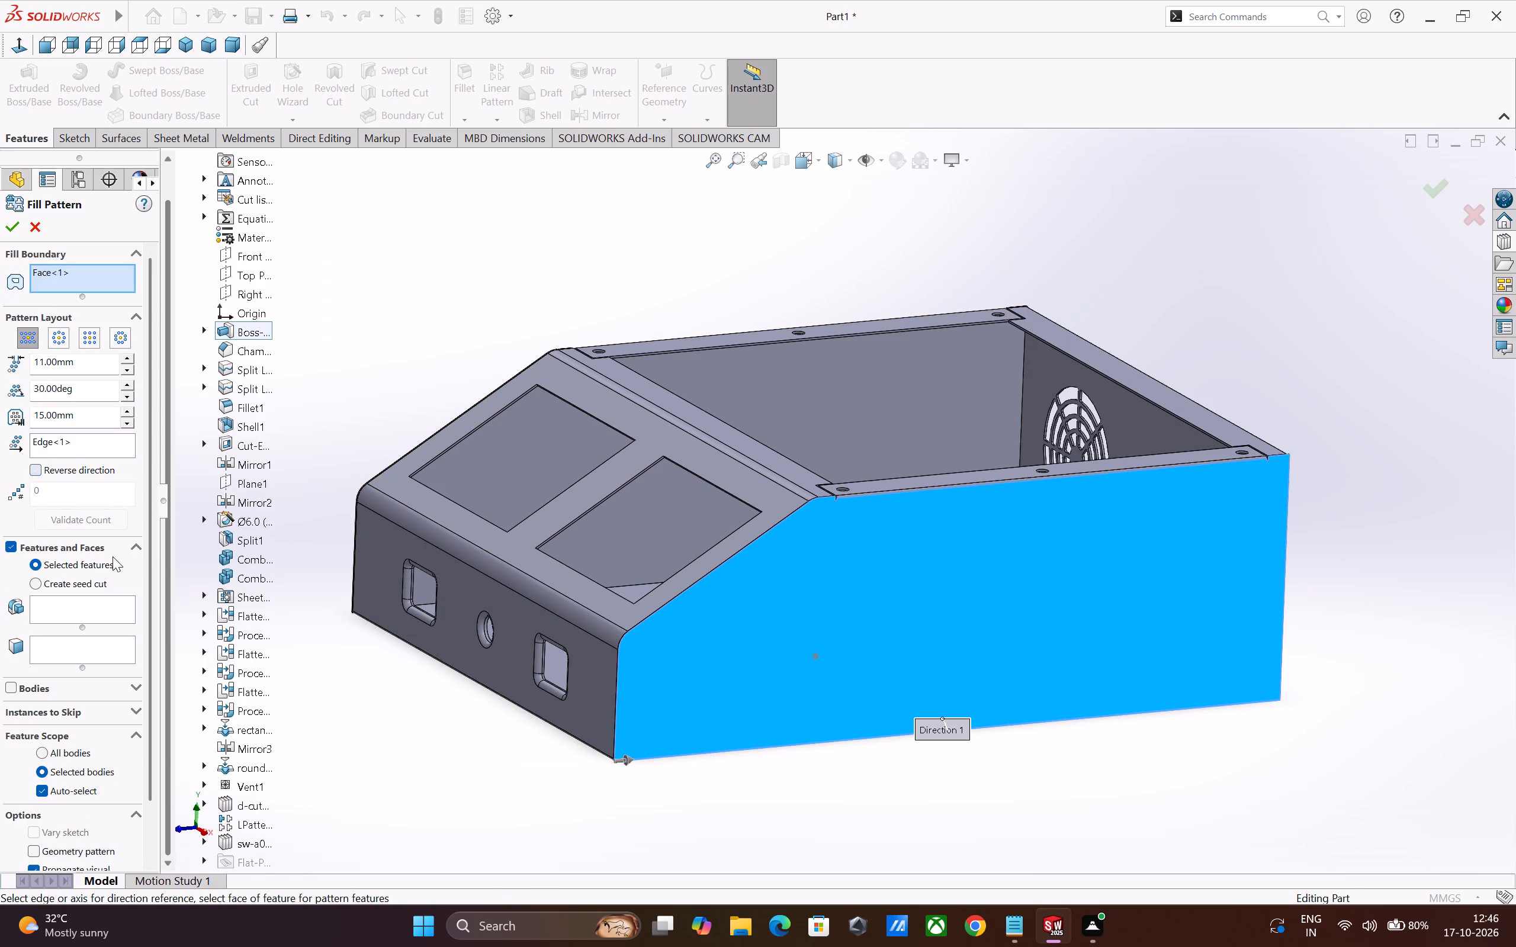
Use a created polygon seed cut with 6 sides for the side wall fill pattern.
{"action": "left_click", "coordinate": [39, 586]}
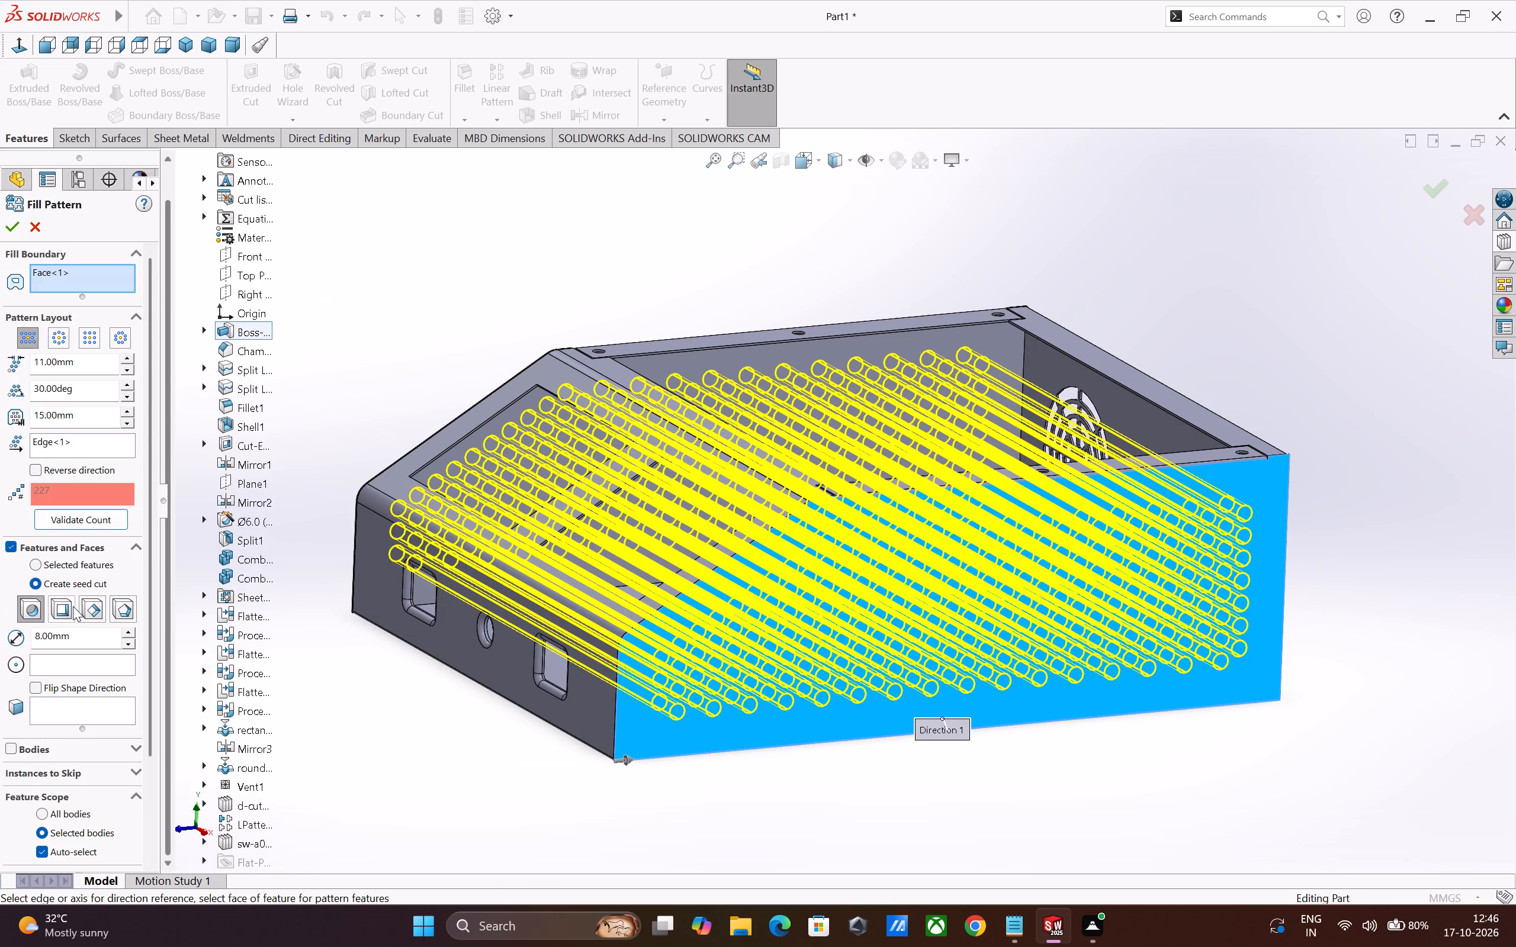
{"action": "left_click", "coordinate": [125, 617]}
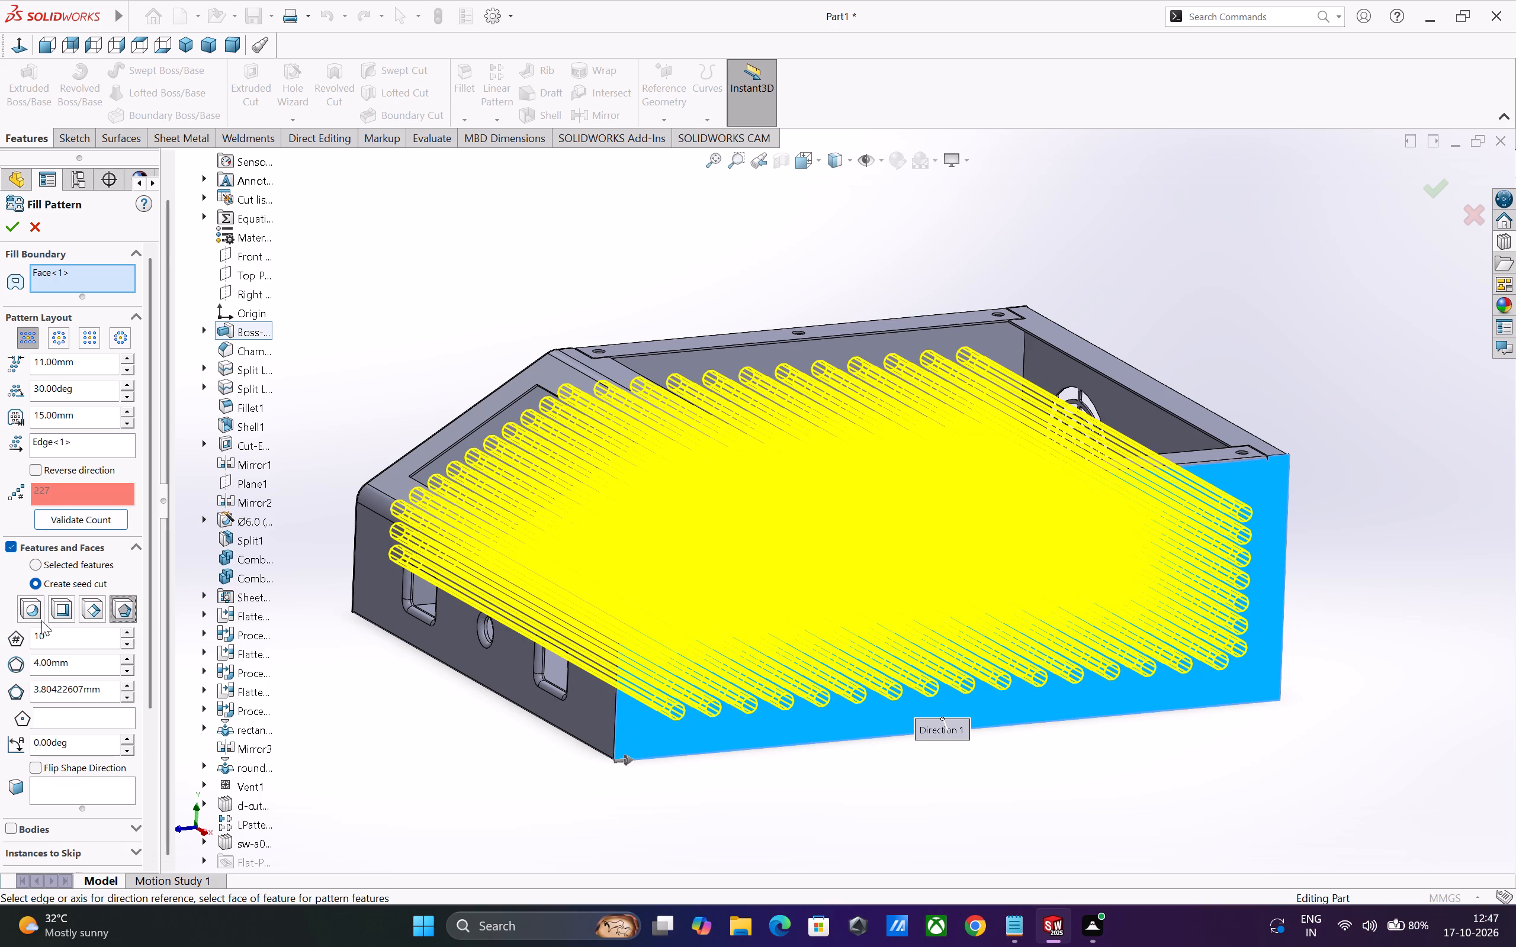
{"action": "double_click", "coordinate": [50, 637]}
{"action": "key", "text": "5"}
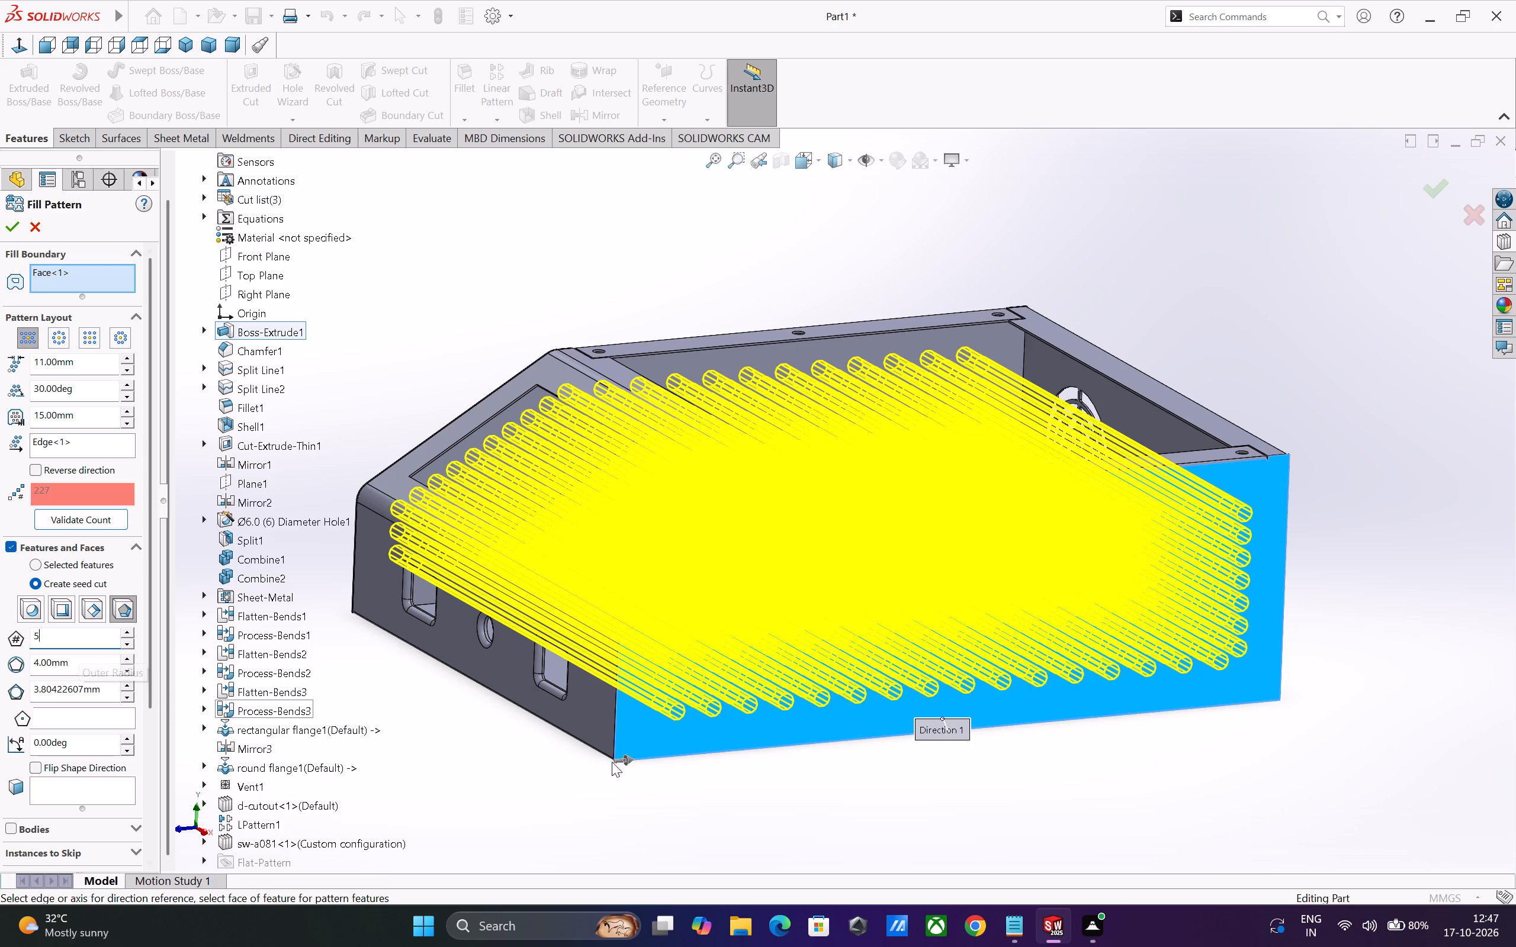
{"action": "scroll", "coordinate": [897, 769], "scroll_direction": "up", "scroll_amount": 2}
{"action": "scroll", "coordinate": [859, 710], "scroll_direction": "down", "scroll_amount": 2}
{"action": "scroll", "coordinate": [812, 672], "scroll_direction": "down", "scroll_amount": 2}
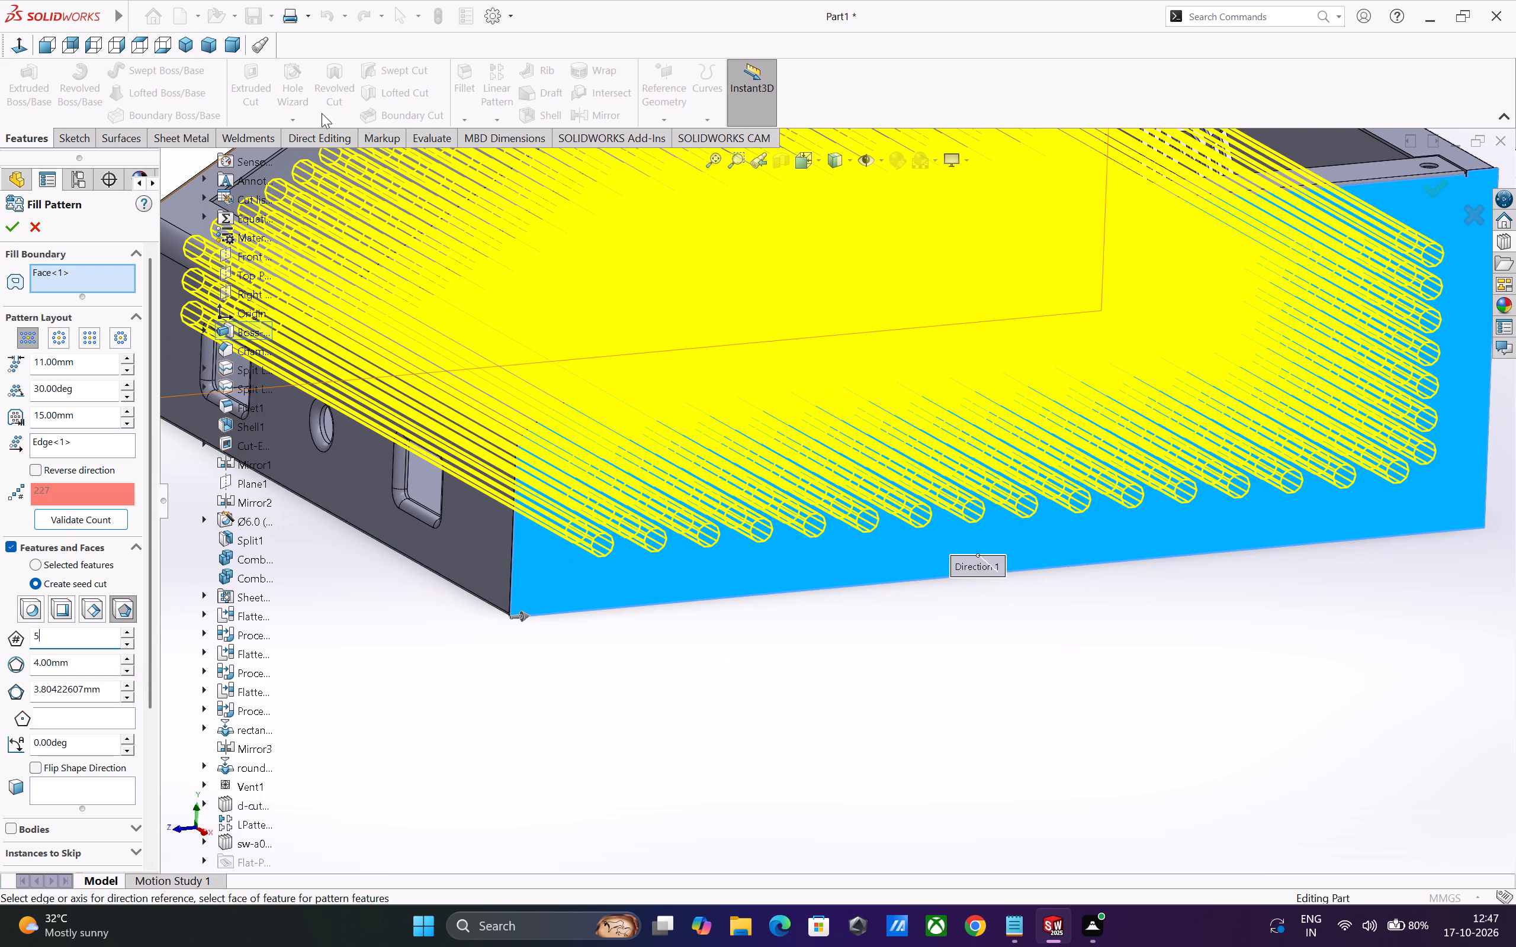
{"action": "left_click", "coordinate": [17, 49]}
{"action": "scroll", "coordinate": [689, 549], "scroll_direction": "down", "scroll_amount": 4}
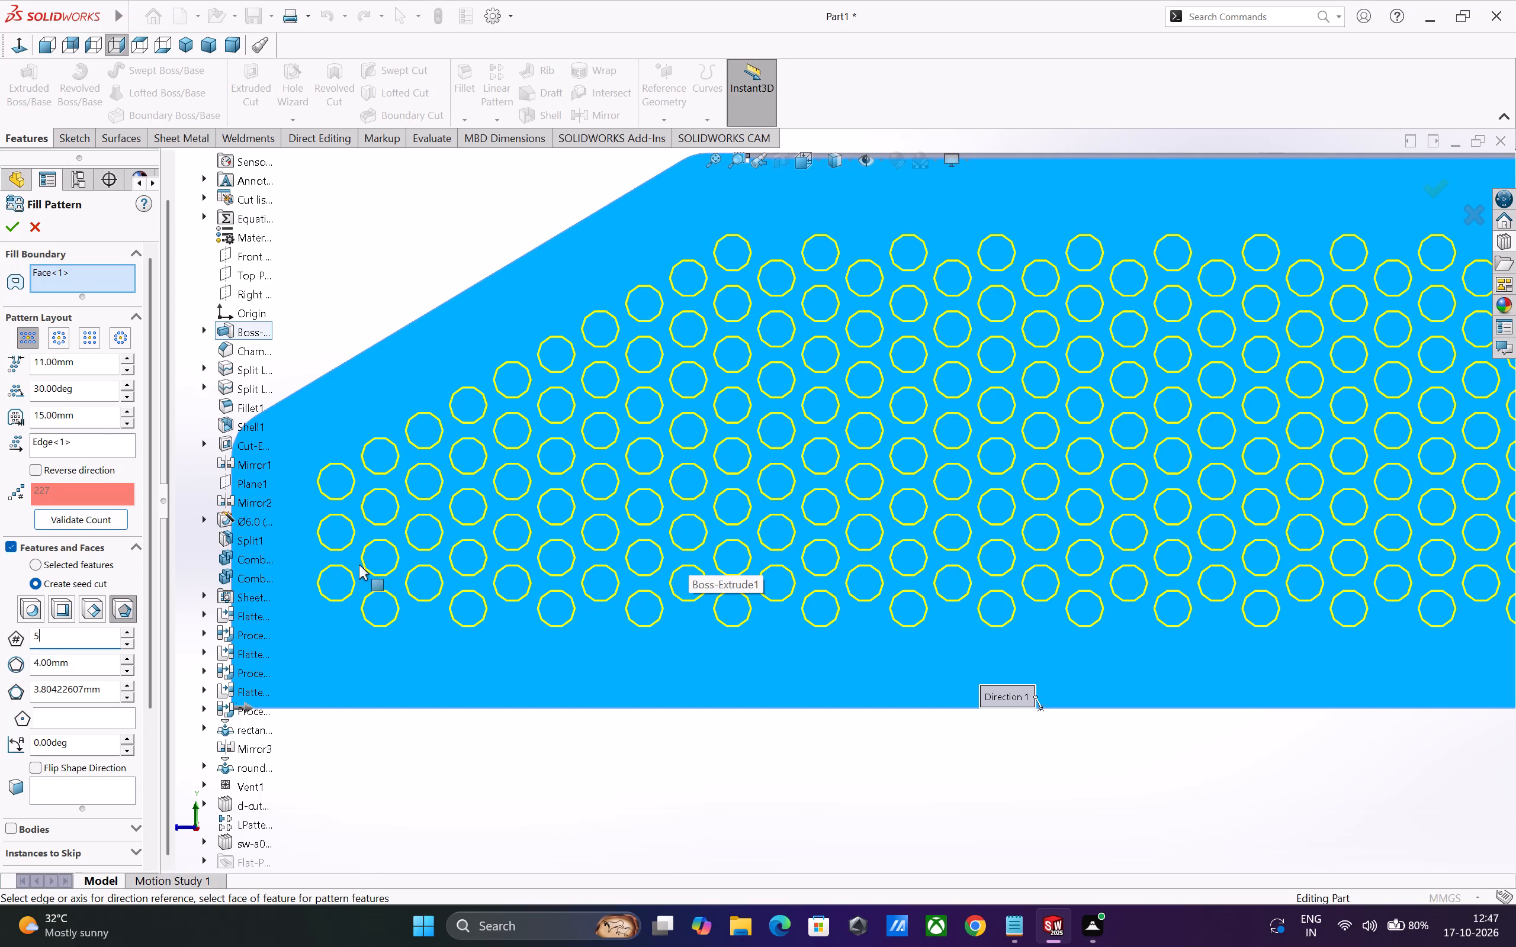
{"action": "double_click", "coordinate": [41, 637]}
{"action": "key", "text": "6"}
{"action": "key", "text": "Return"}
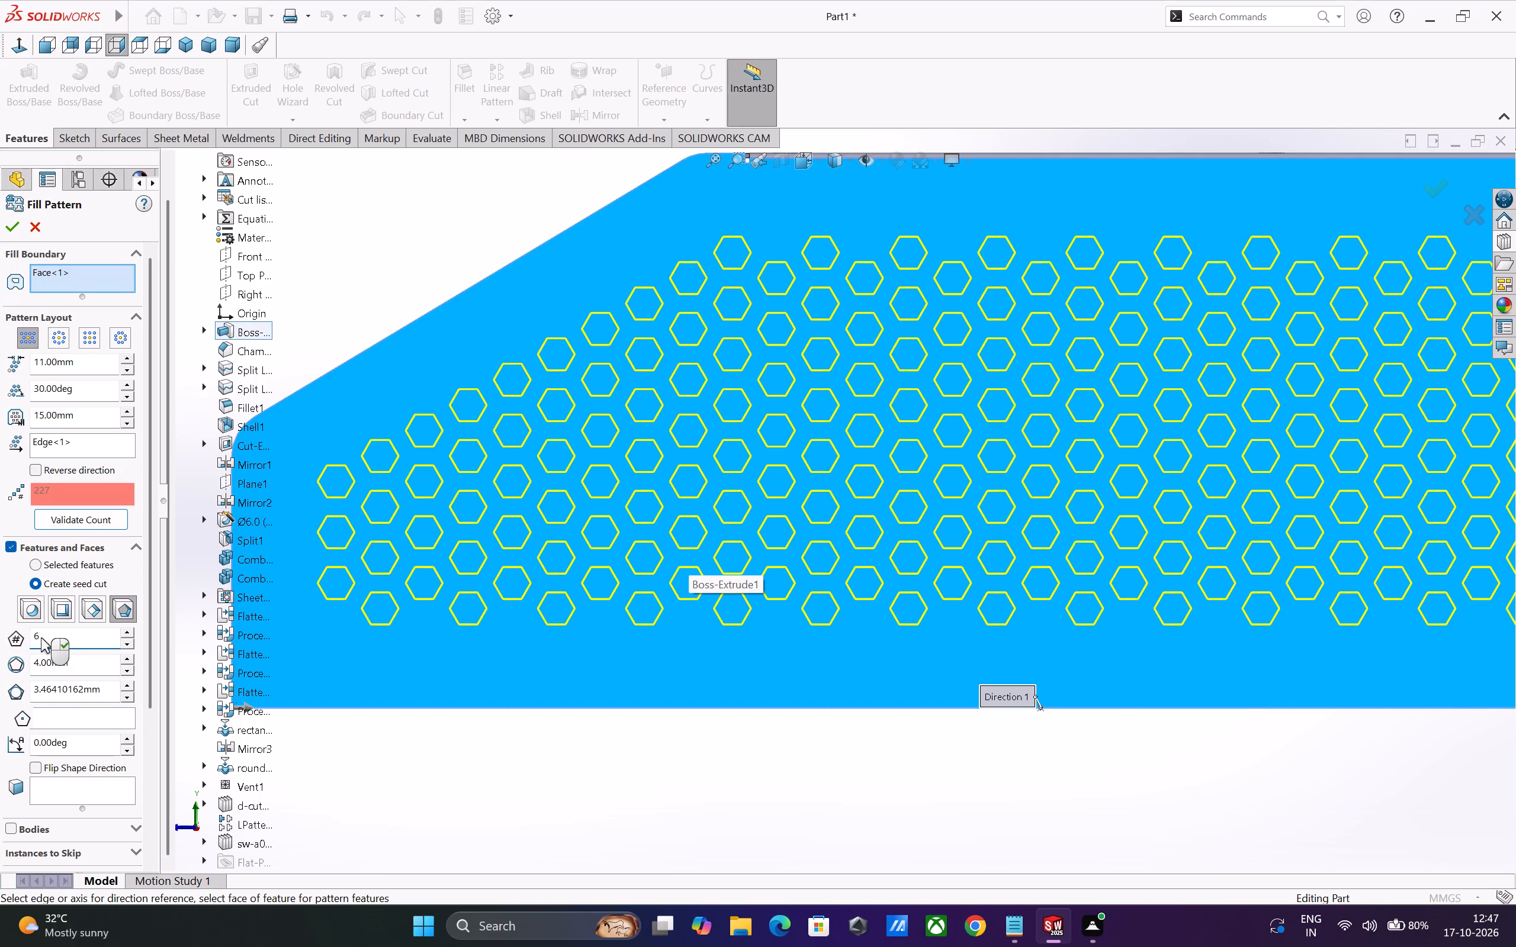
Set the hexagon seed cut's outer radius to 5 mm and complete the fill pattern.
{"action": "double_click", "coordinate": [80, 671]}
{"action": "key", "text": "5"}
{"action": "key", "text": "Return"}
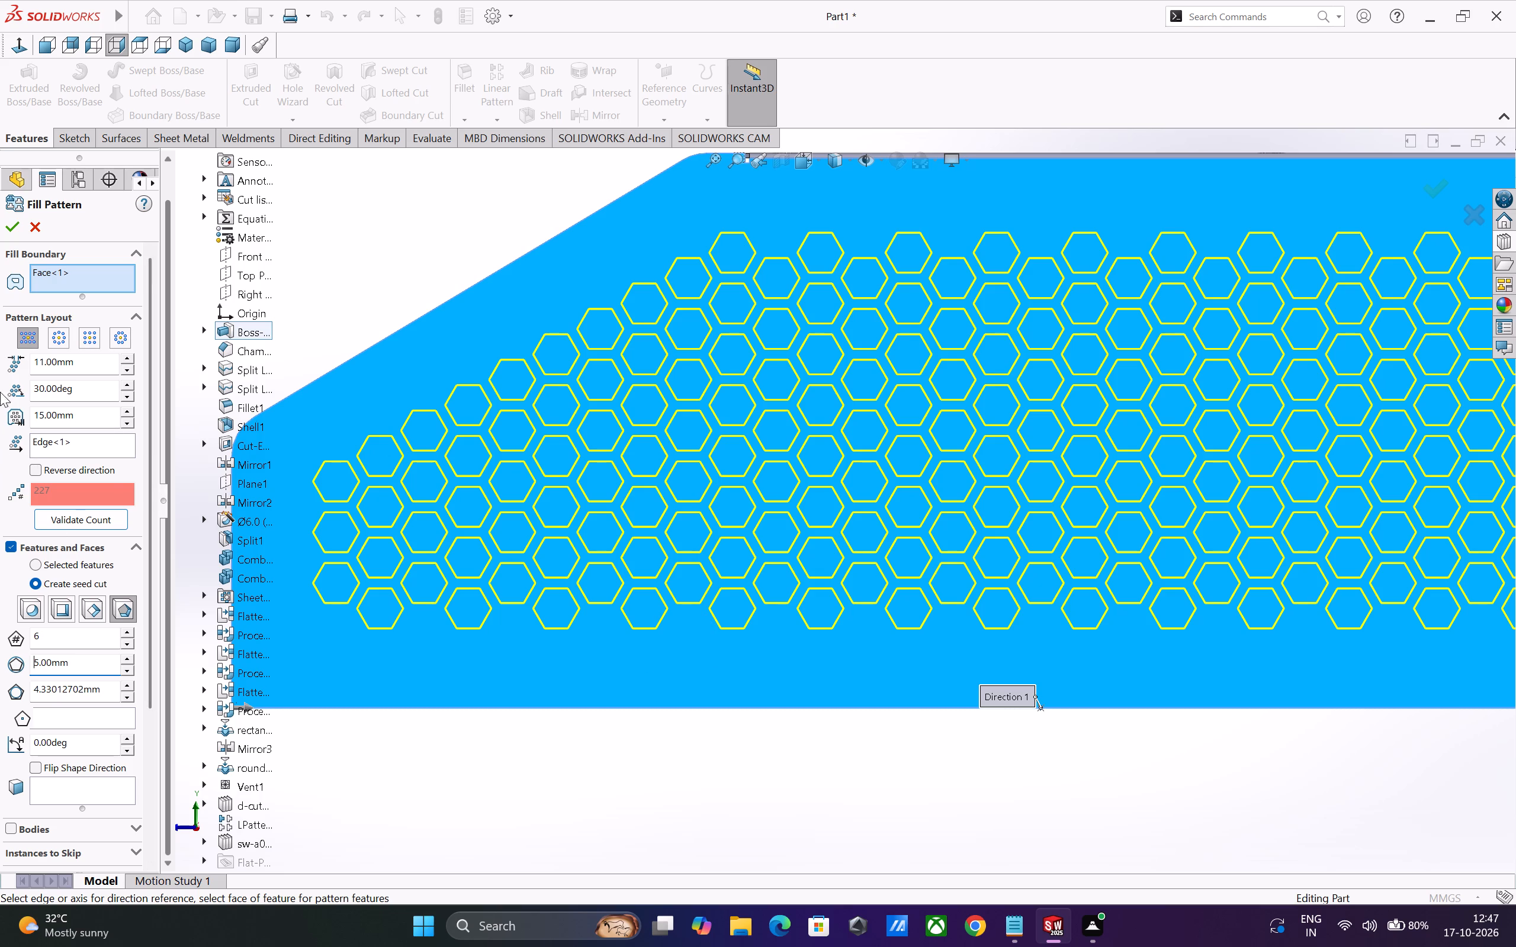
{"action": "scroll", "coordinate": [704, 688], "scroll_direction": "up", "scroll_amount": 3}
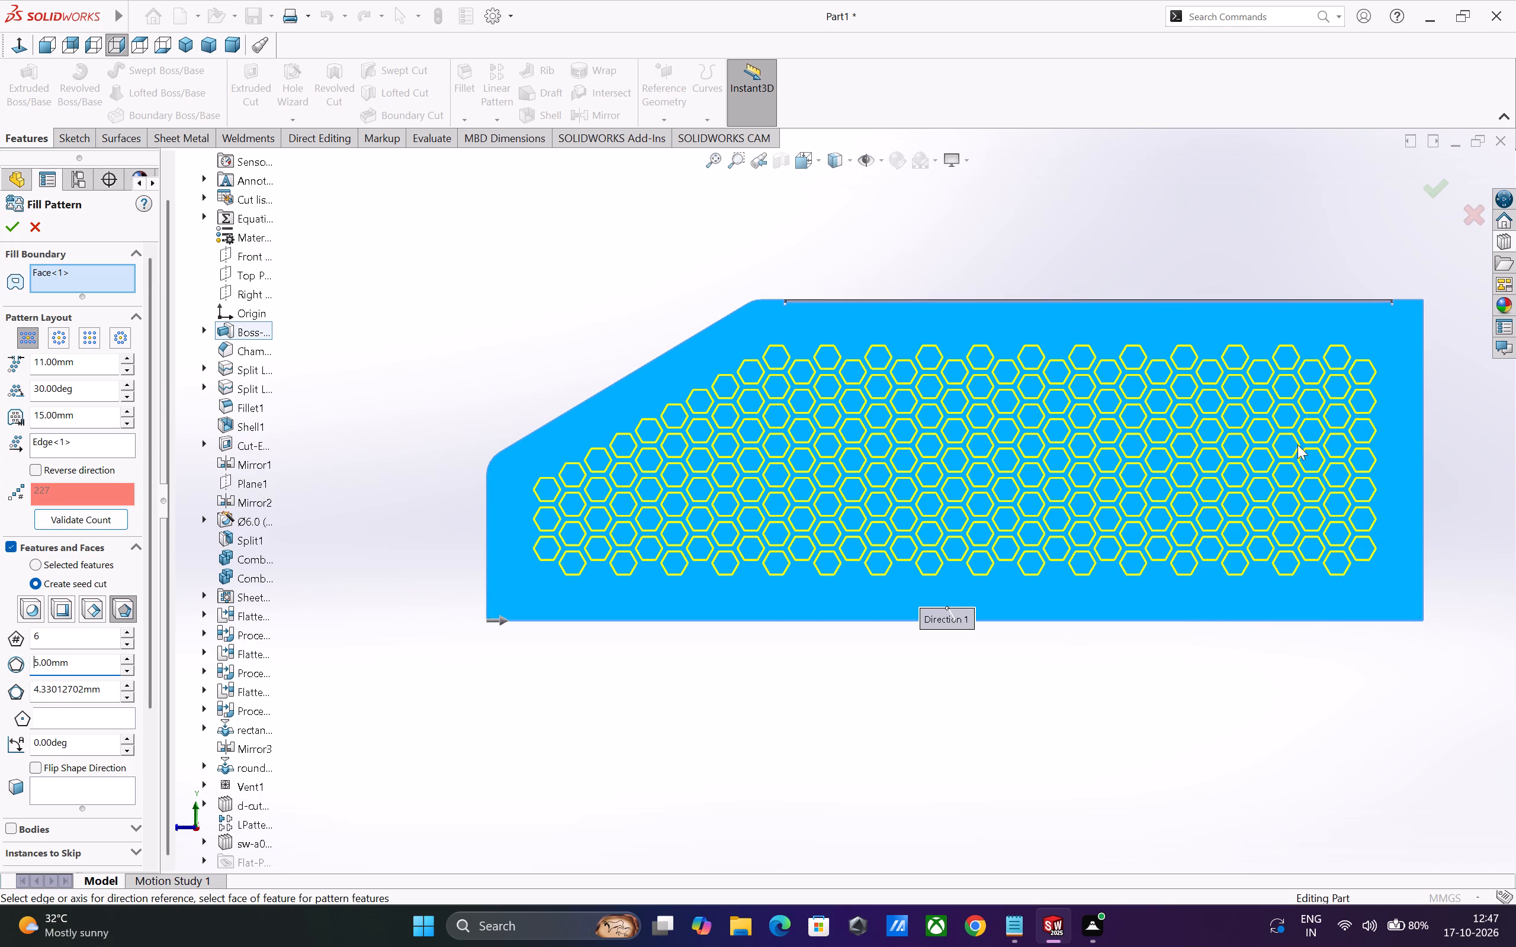
{"action": "left_click", "coordinate": [9, 234]}
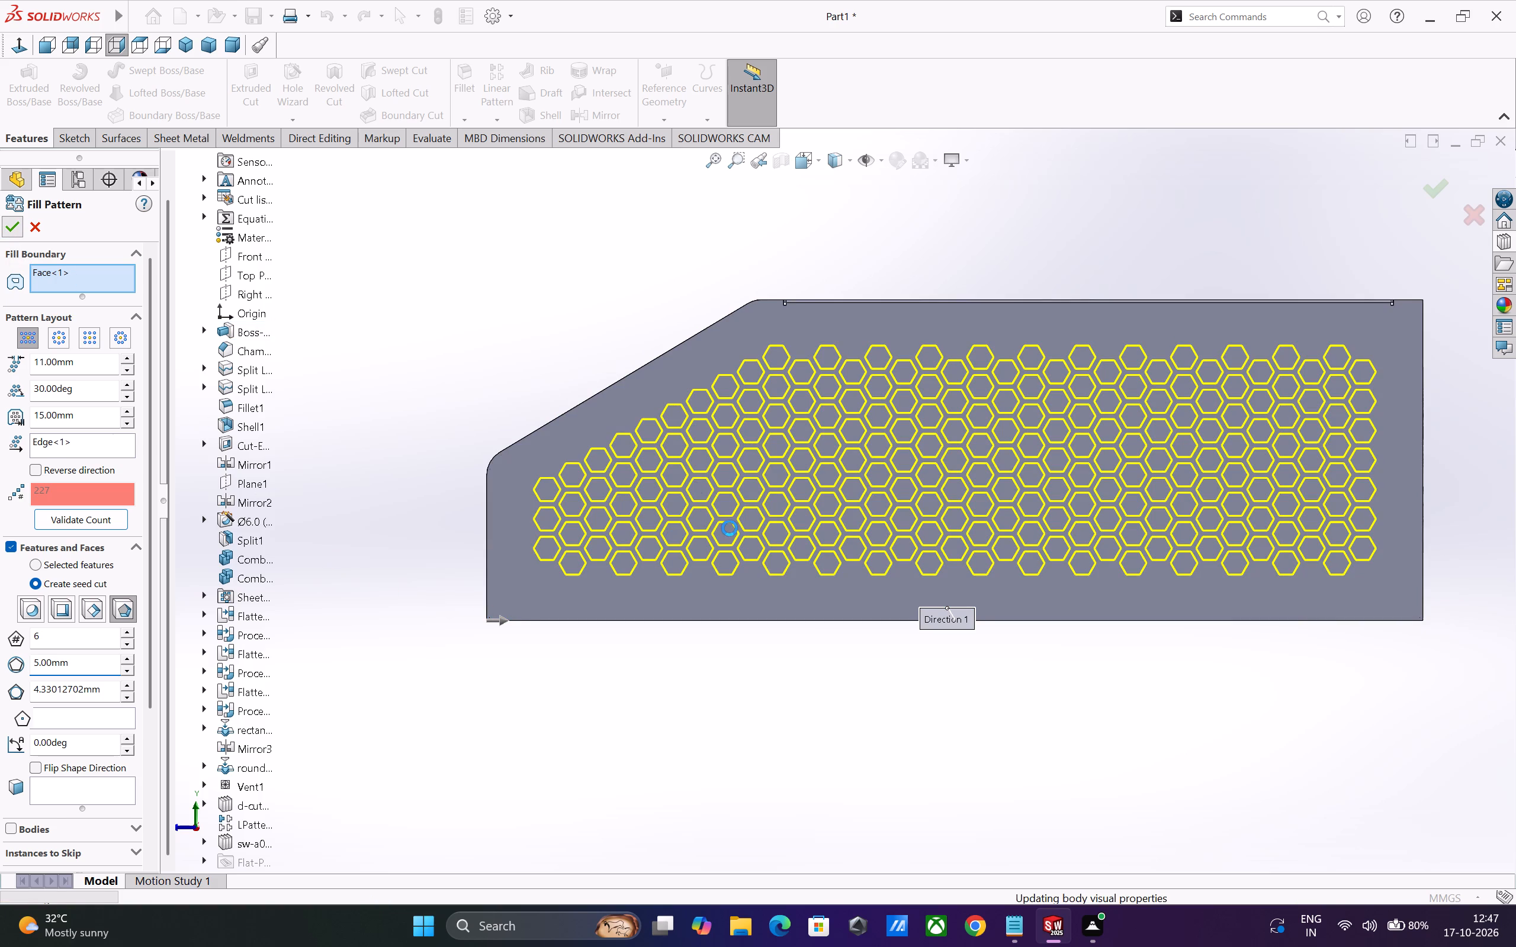
Examine the hexagonal perforations in the housing's side walls from several angles.
{"action": "middle_click_drag", "start_coordinate": [664, 645], "coordinate": [754, 701]}
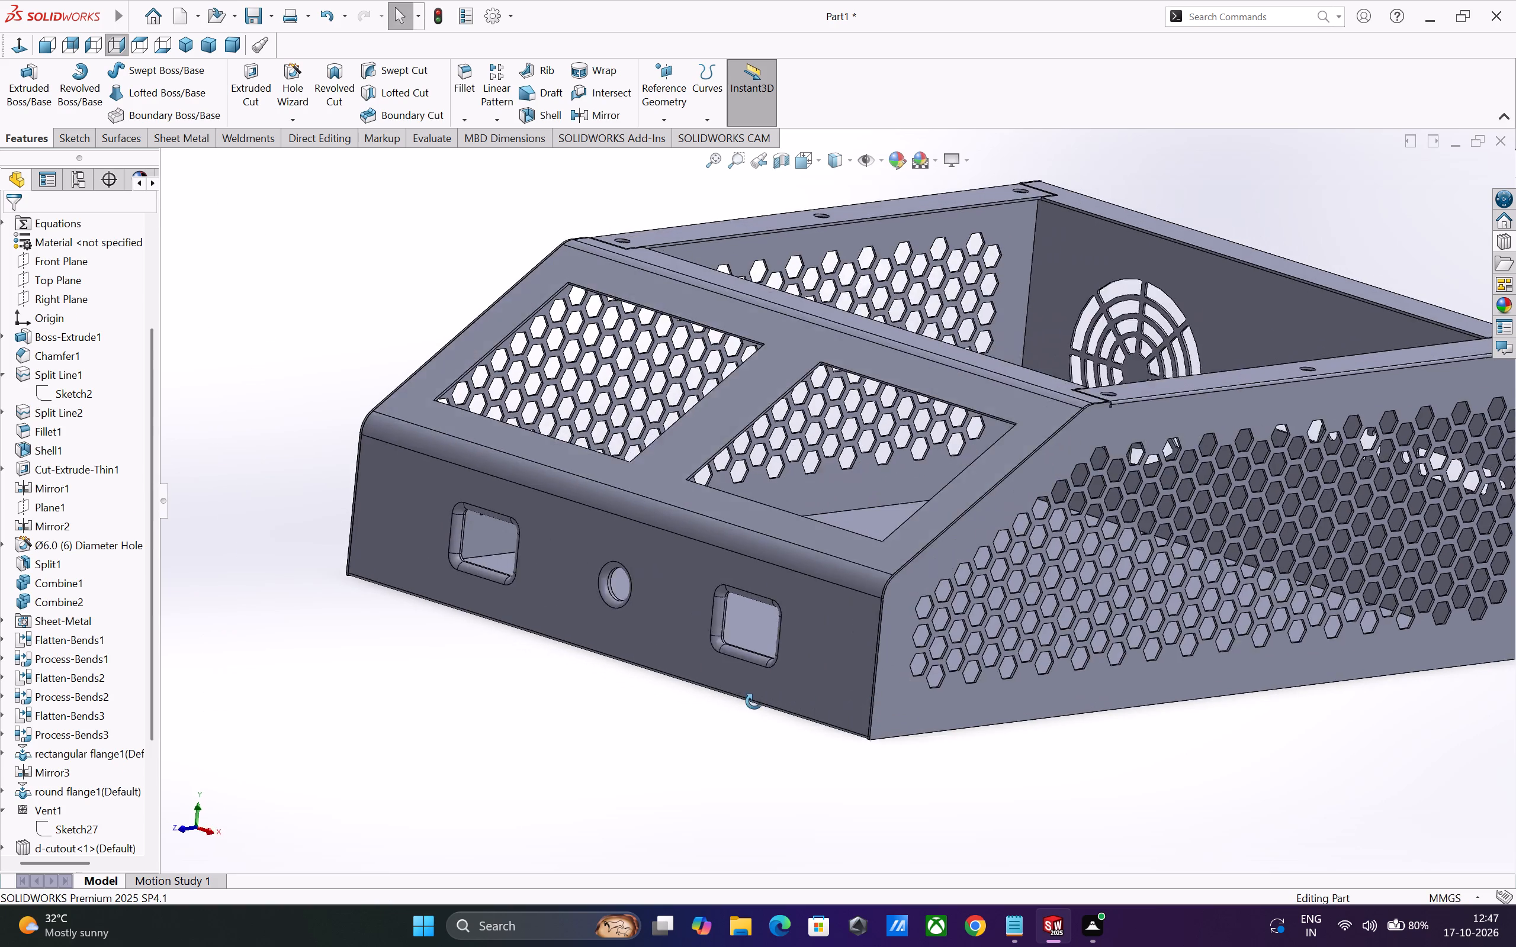
{"action": "middle_click_drag", "start_coordinate": [754, 701], "coordinate": [797, 721]}
{"action": "scroll", "coordinate": [795, 711], "scroll_direction": "up", "scroll_amount": 2}
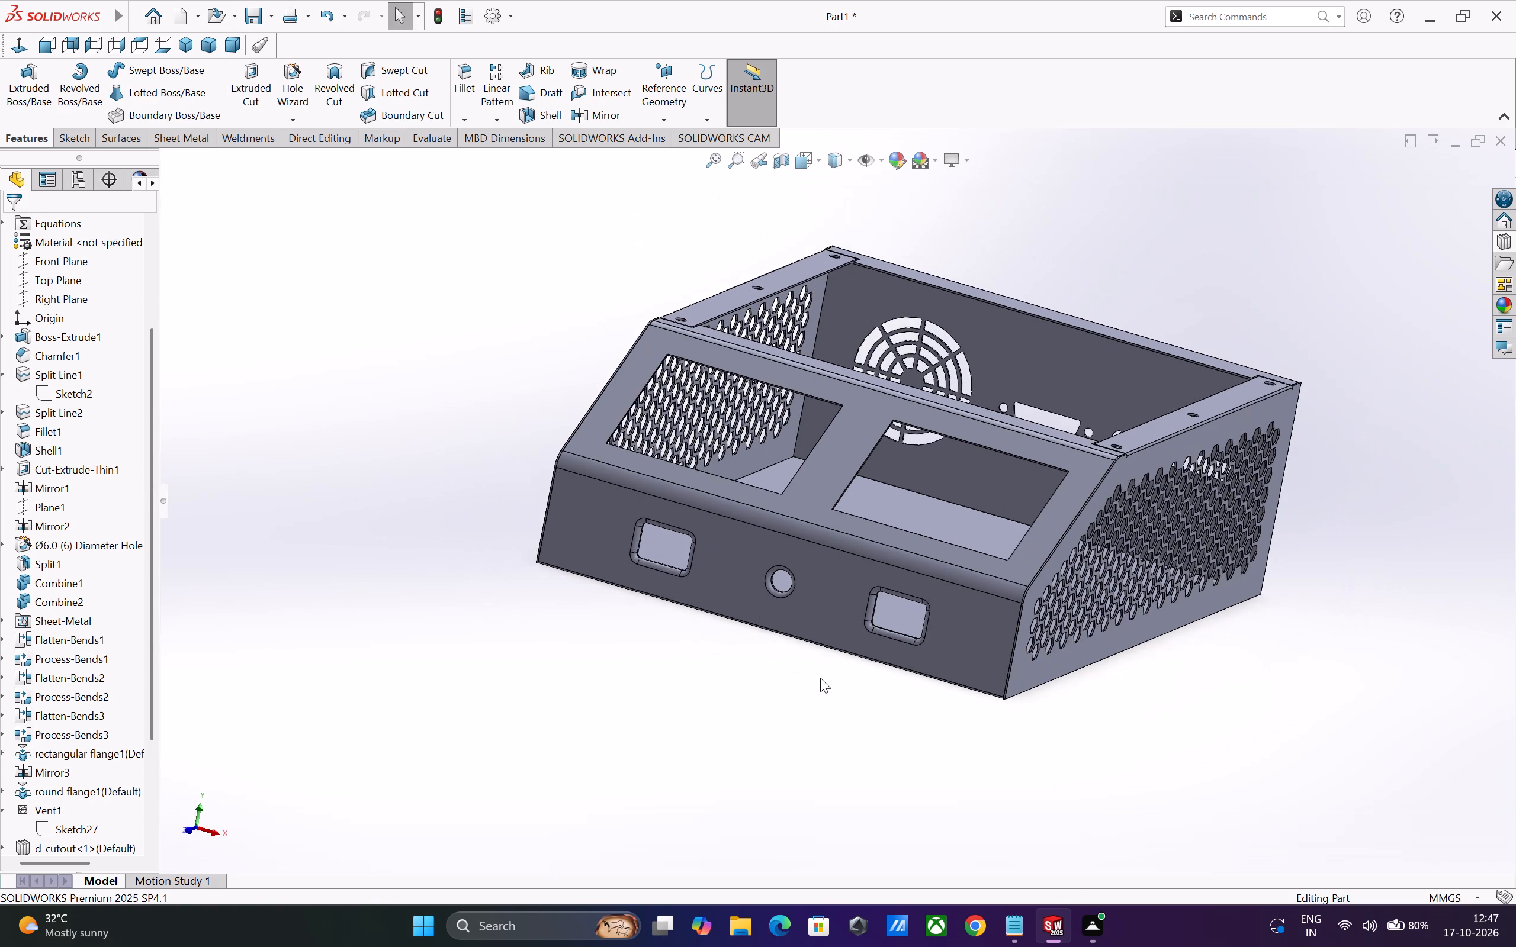
{"action": "scroll", "coordinate": [829, 668], "scroll_direction": "up", "scroll_amount": 2}
{"action": "scroll", "coordinate": [1000, 625], "scroll_direction": "up", "scroll_amount": 1}
{"action": "middle_click_drag", "start_coordinate": [1000, 625], "coordinate": [861, 607]}
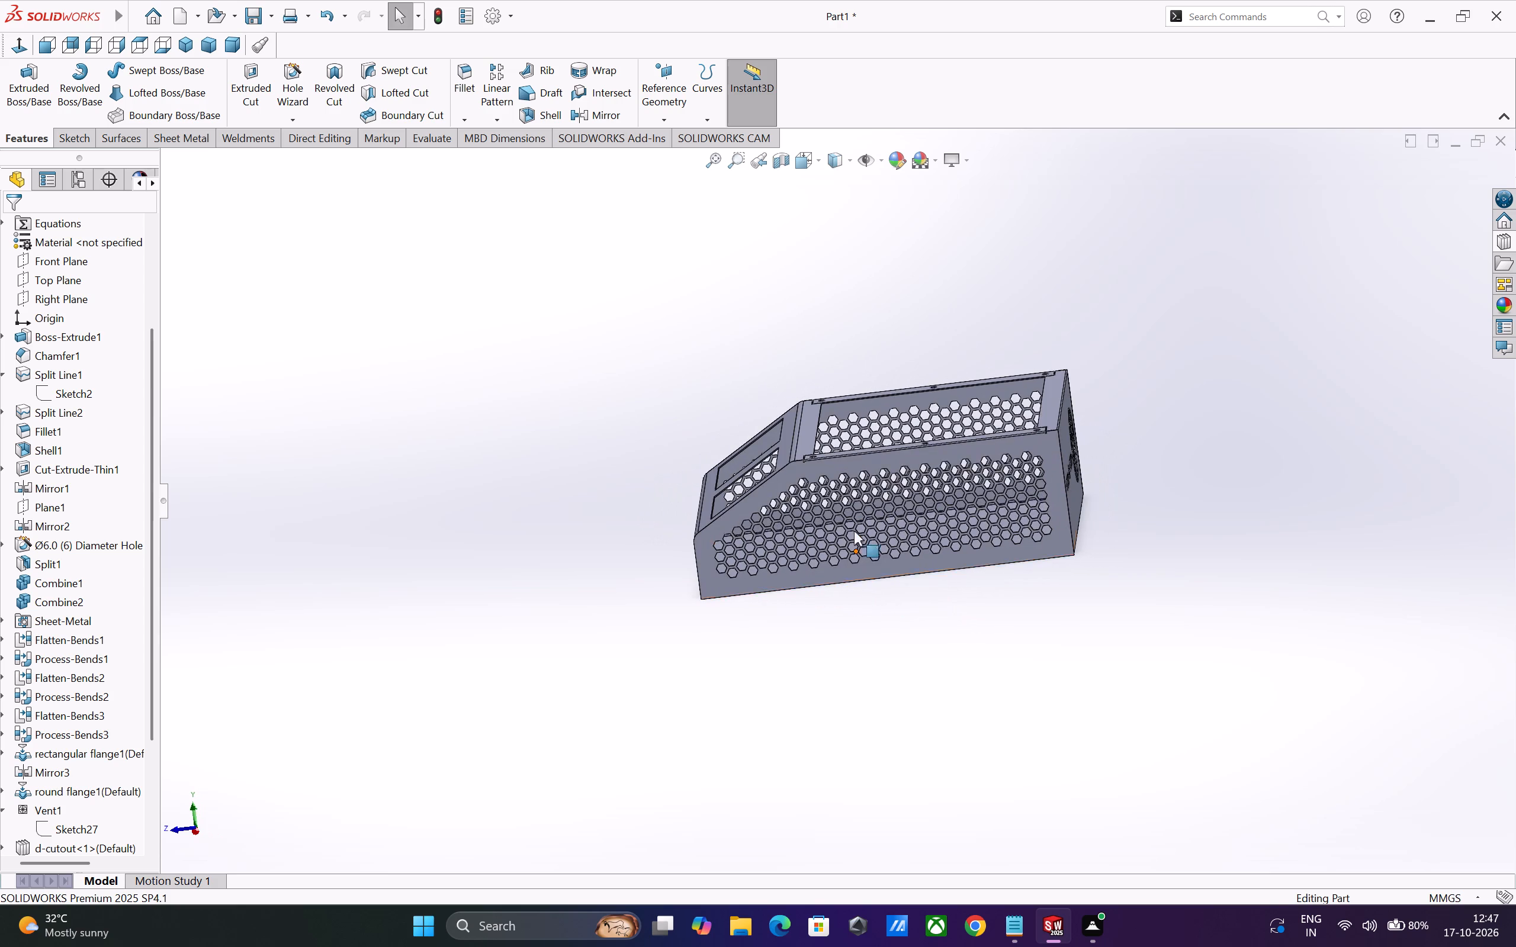
{"action": "scroll", "coordinate": [852, 509], "scroll_direction": "down", "scroll_amount": 2}
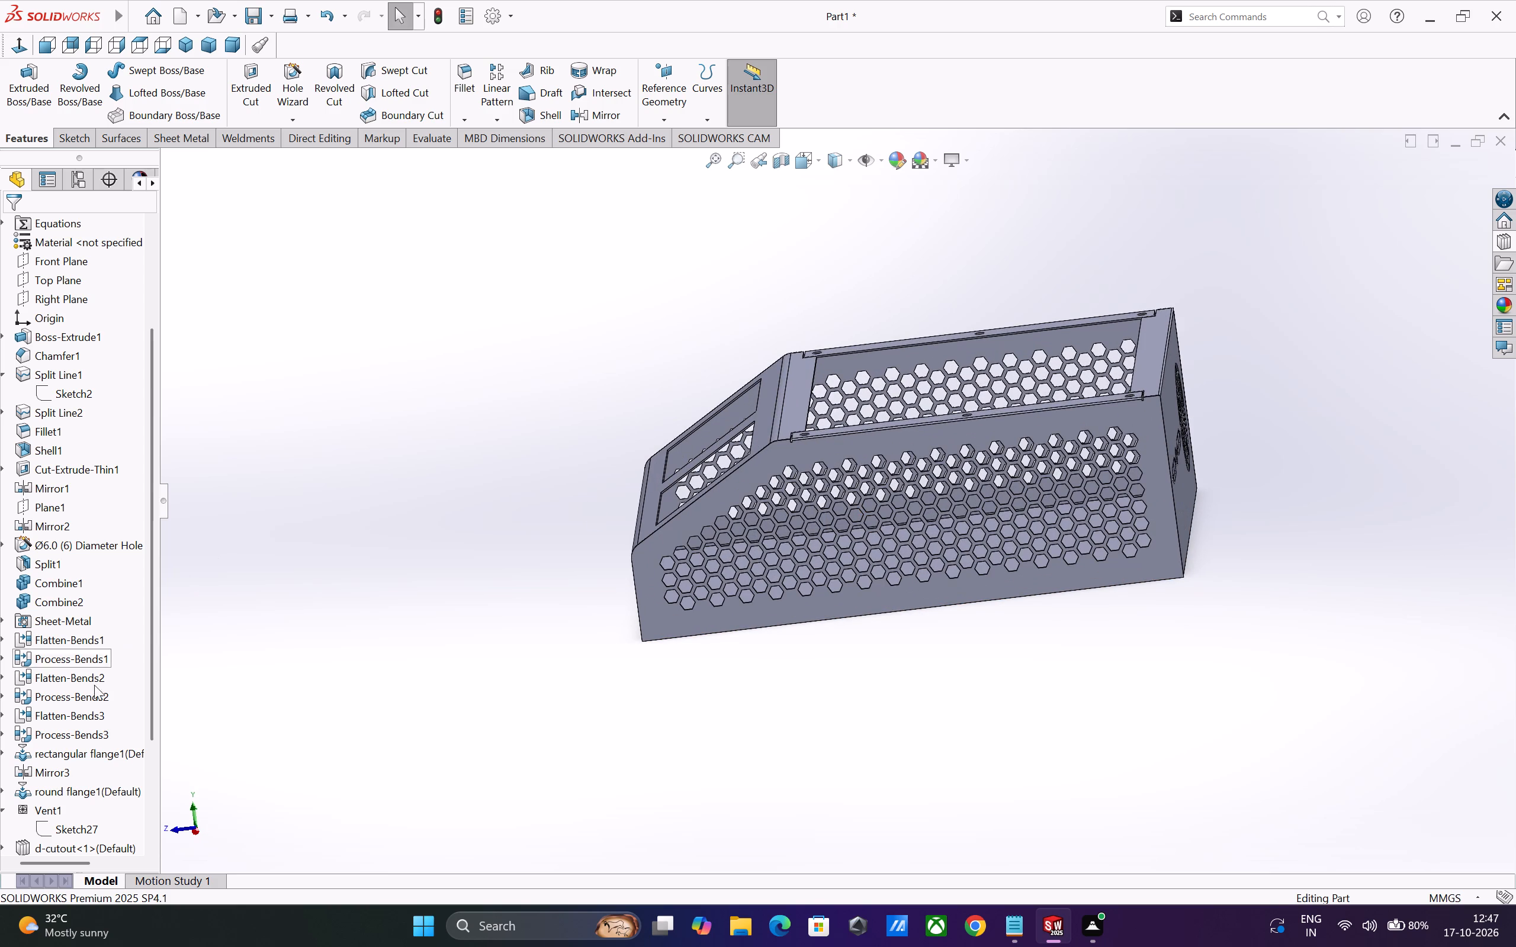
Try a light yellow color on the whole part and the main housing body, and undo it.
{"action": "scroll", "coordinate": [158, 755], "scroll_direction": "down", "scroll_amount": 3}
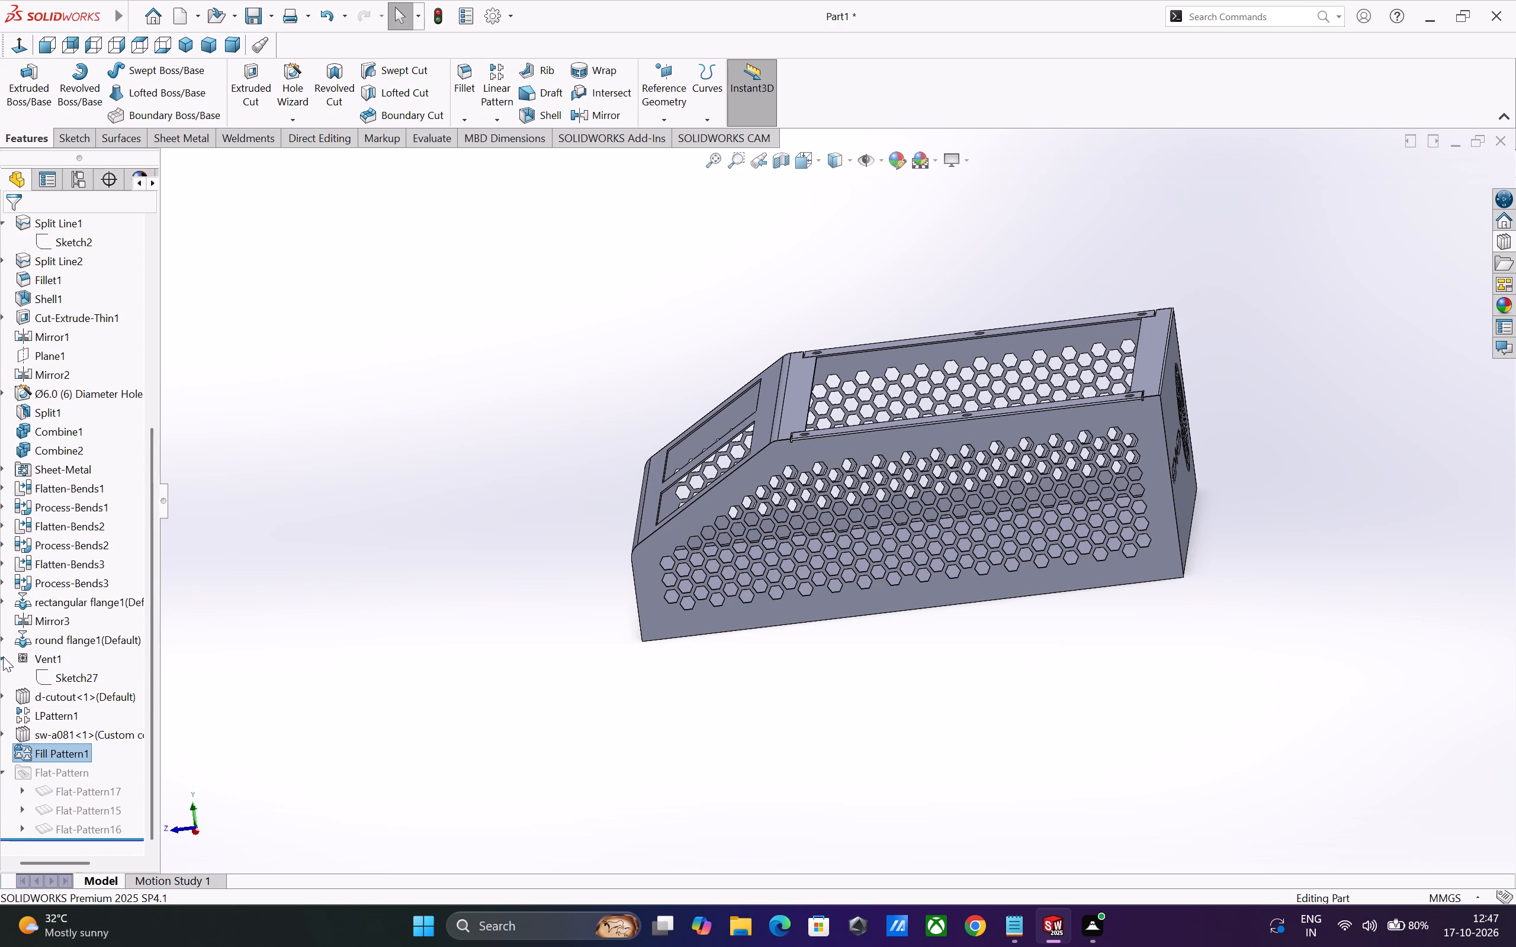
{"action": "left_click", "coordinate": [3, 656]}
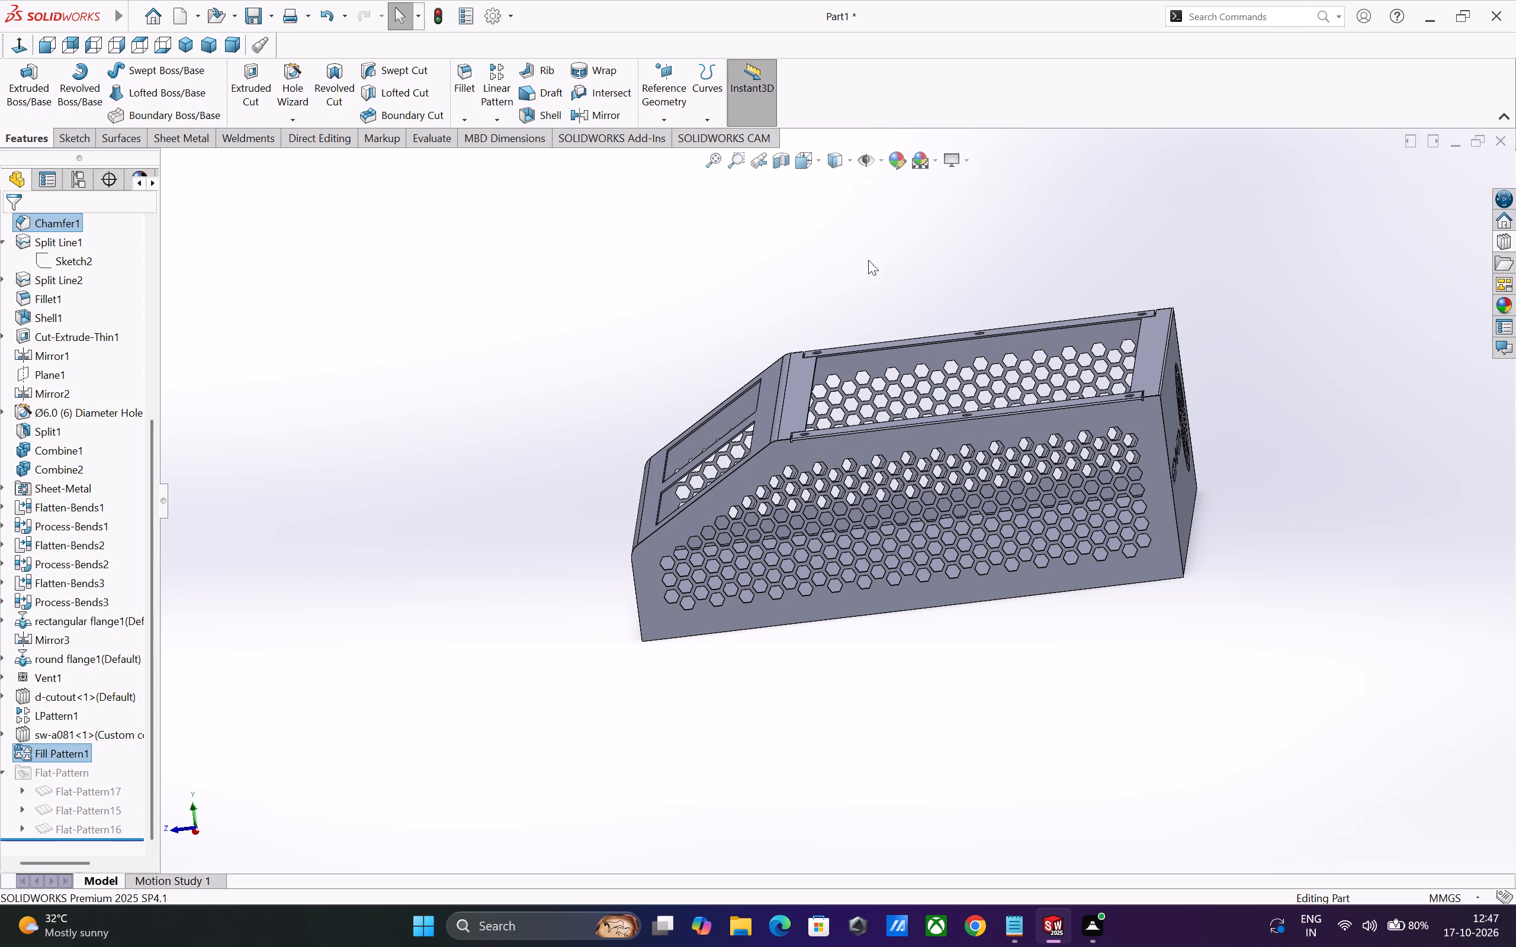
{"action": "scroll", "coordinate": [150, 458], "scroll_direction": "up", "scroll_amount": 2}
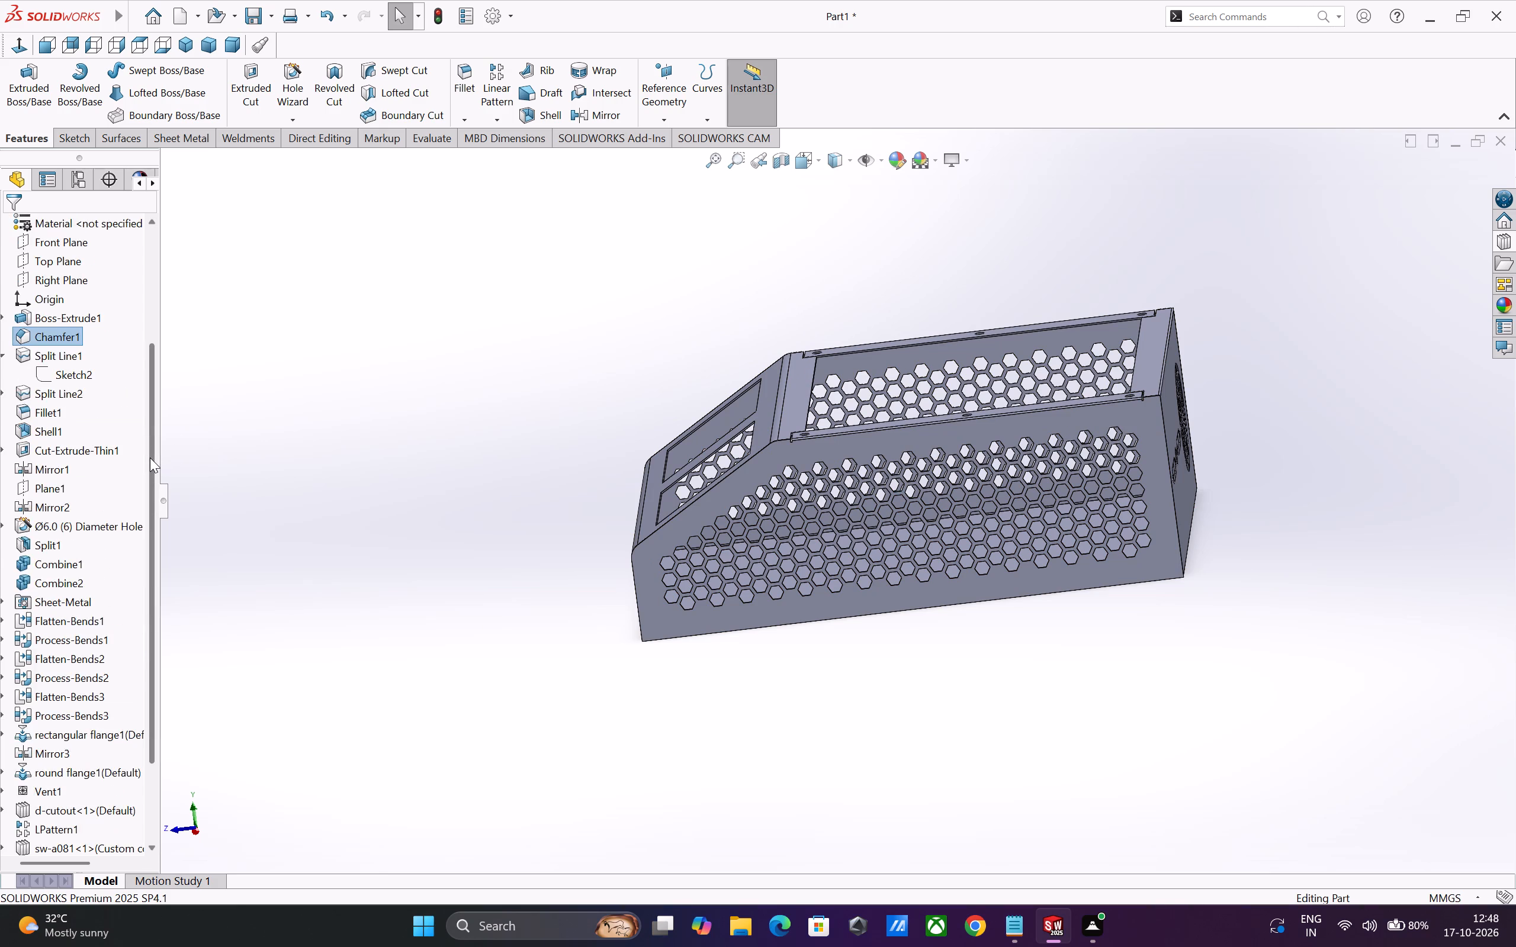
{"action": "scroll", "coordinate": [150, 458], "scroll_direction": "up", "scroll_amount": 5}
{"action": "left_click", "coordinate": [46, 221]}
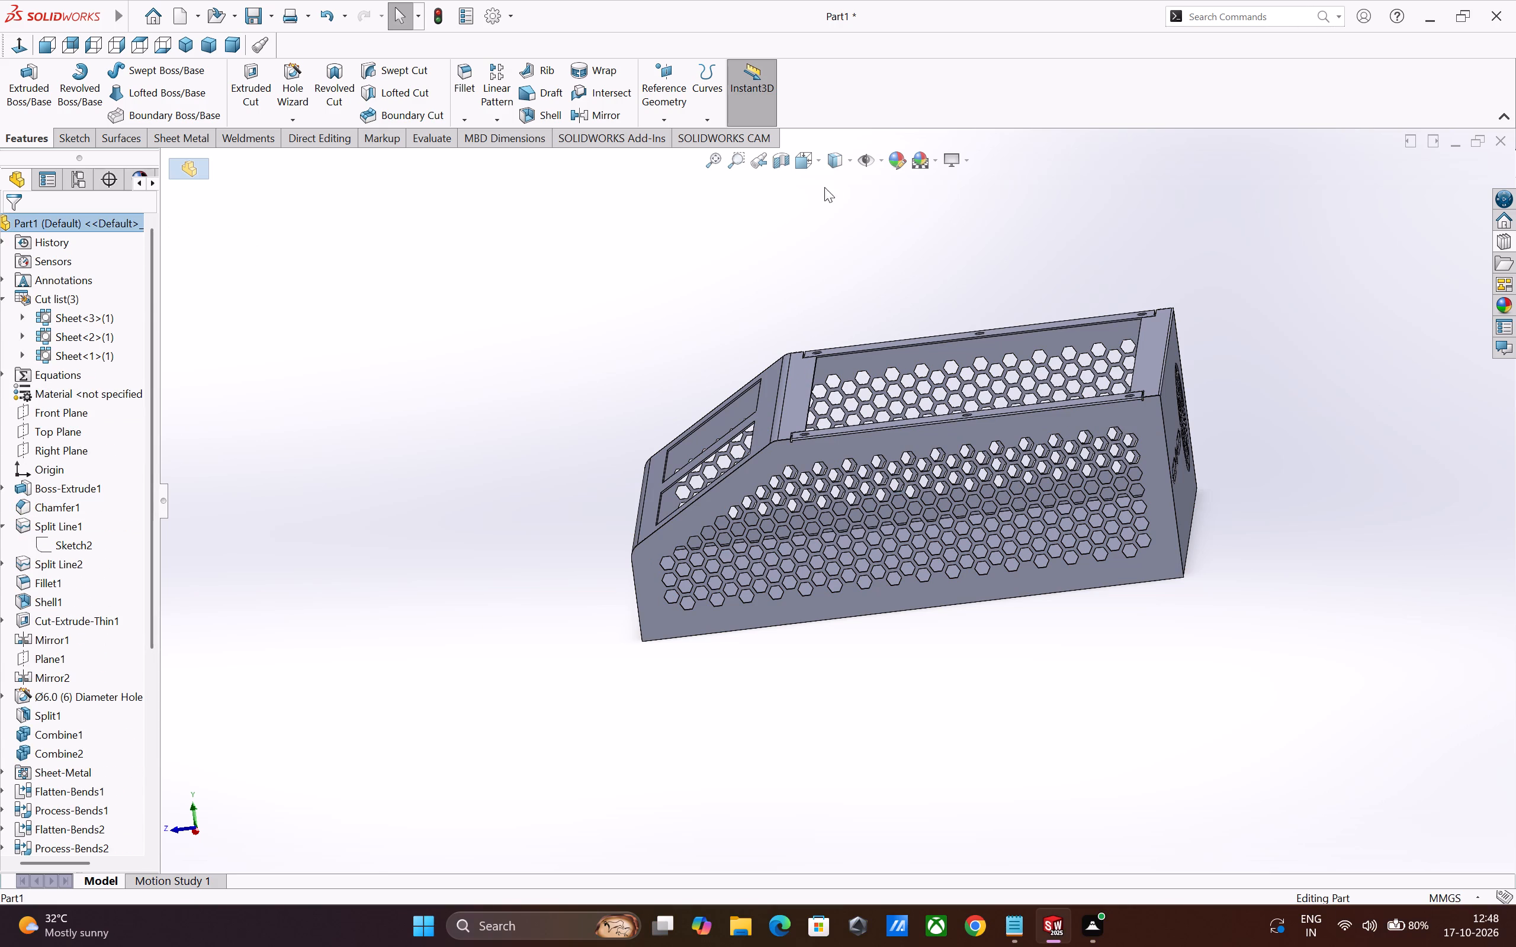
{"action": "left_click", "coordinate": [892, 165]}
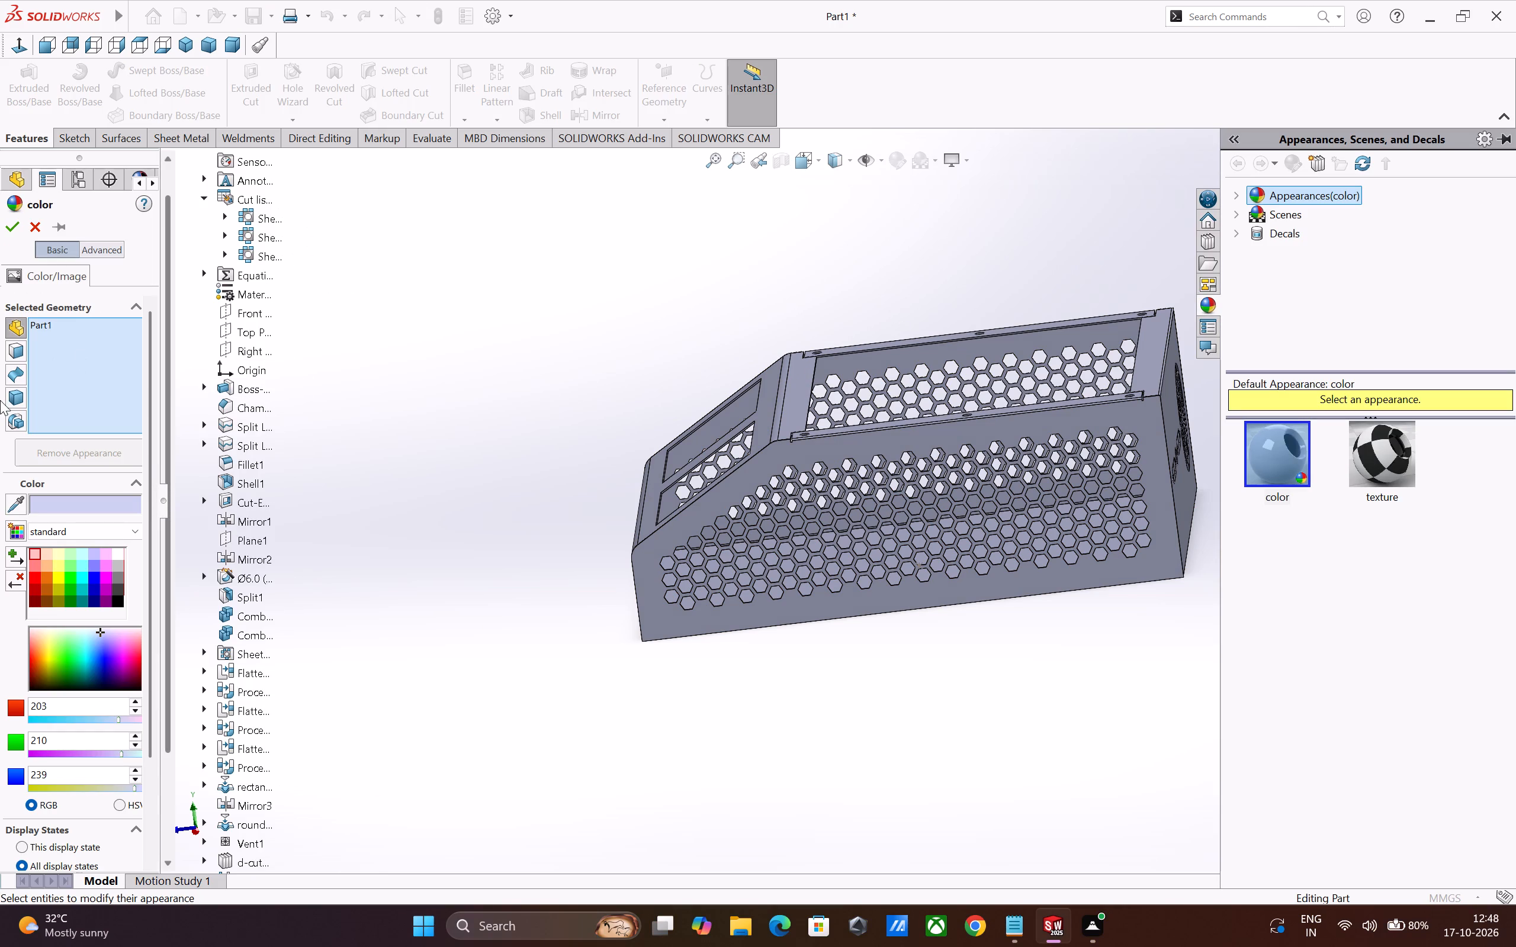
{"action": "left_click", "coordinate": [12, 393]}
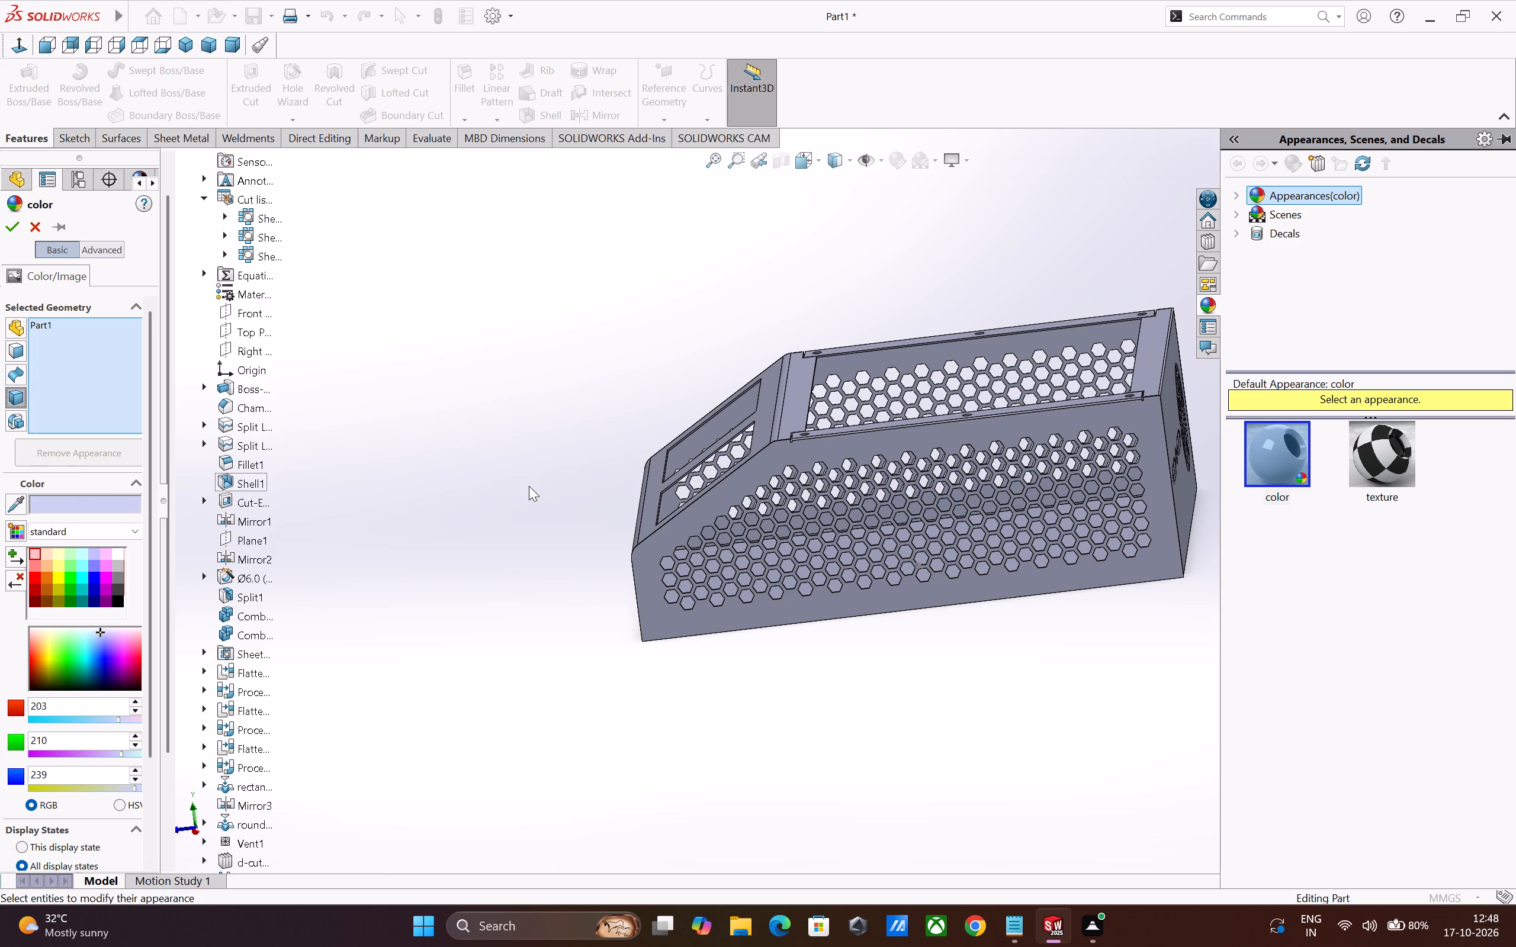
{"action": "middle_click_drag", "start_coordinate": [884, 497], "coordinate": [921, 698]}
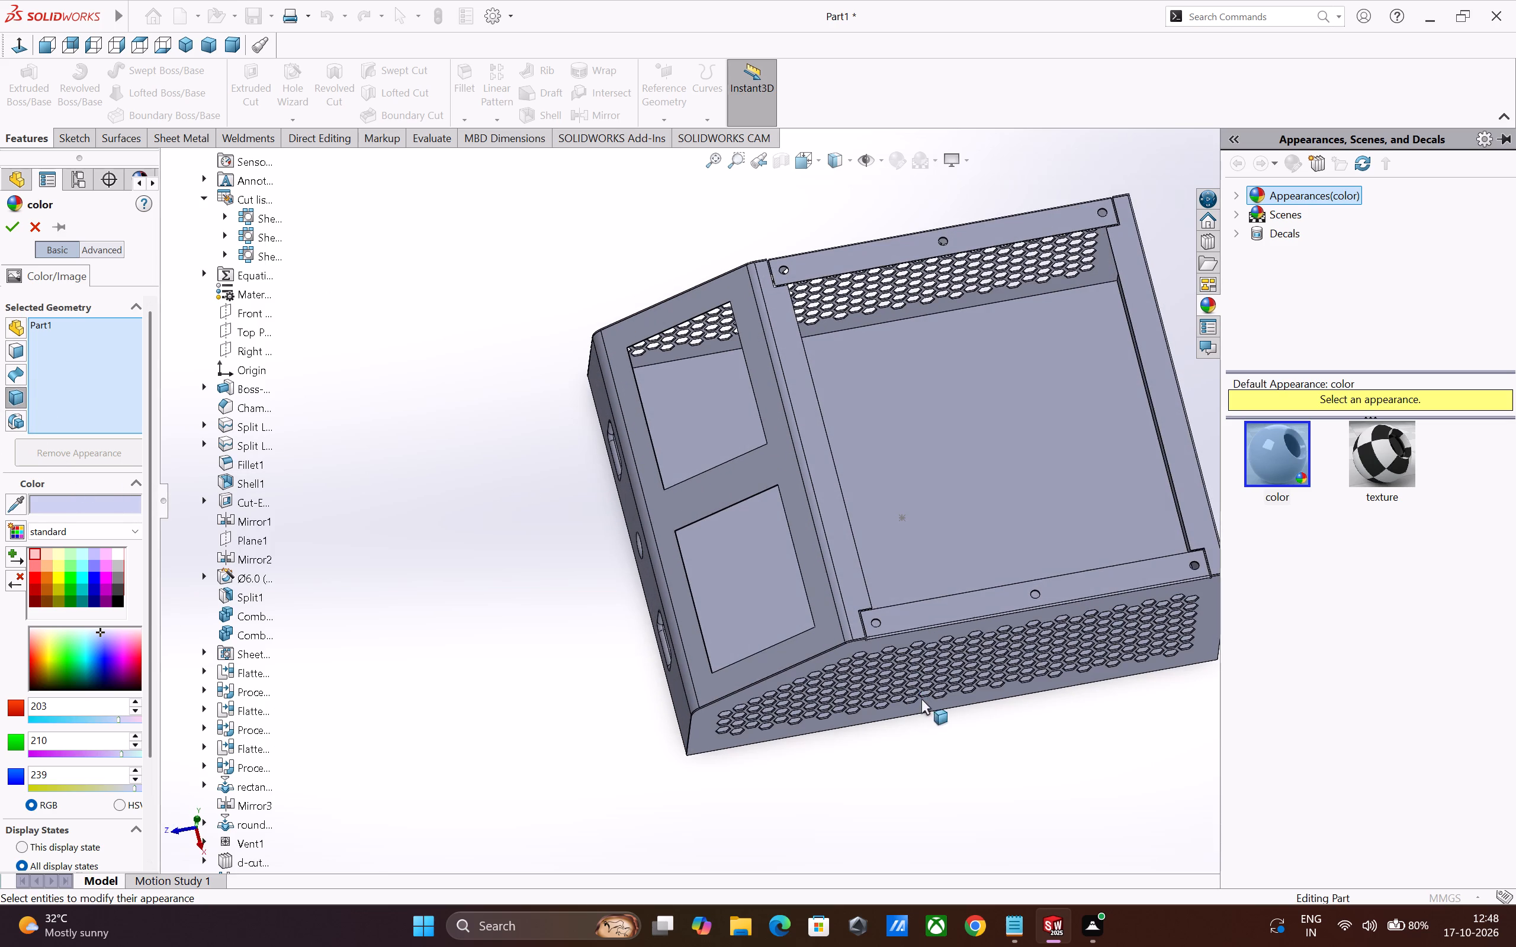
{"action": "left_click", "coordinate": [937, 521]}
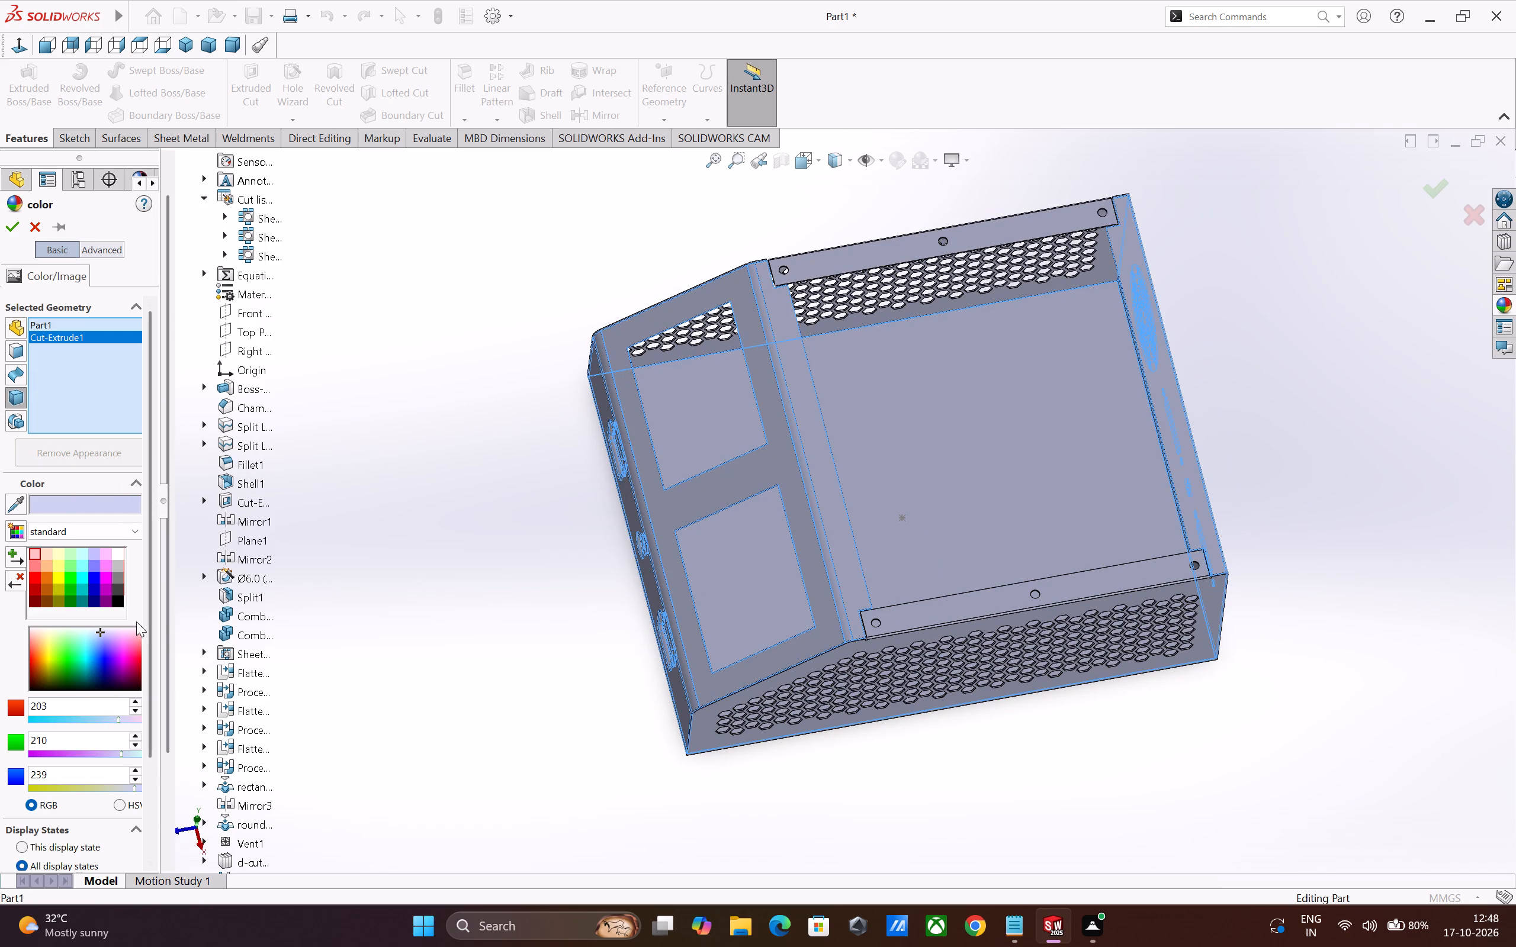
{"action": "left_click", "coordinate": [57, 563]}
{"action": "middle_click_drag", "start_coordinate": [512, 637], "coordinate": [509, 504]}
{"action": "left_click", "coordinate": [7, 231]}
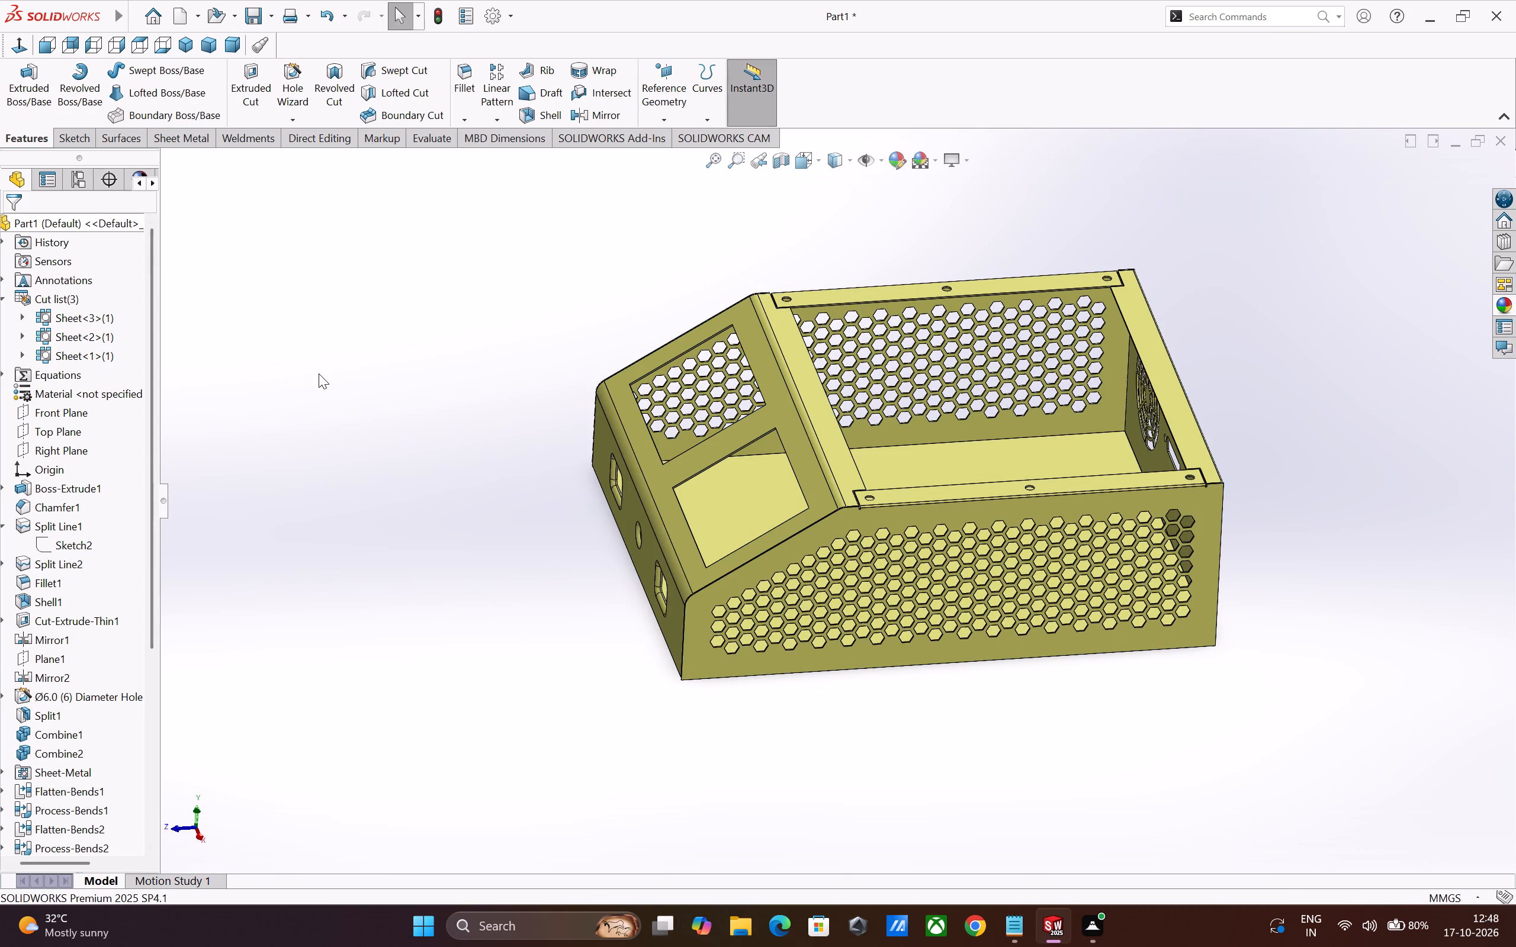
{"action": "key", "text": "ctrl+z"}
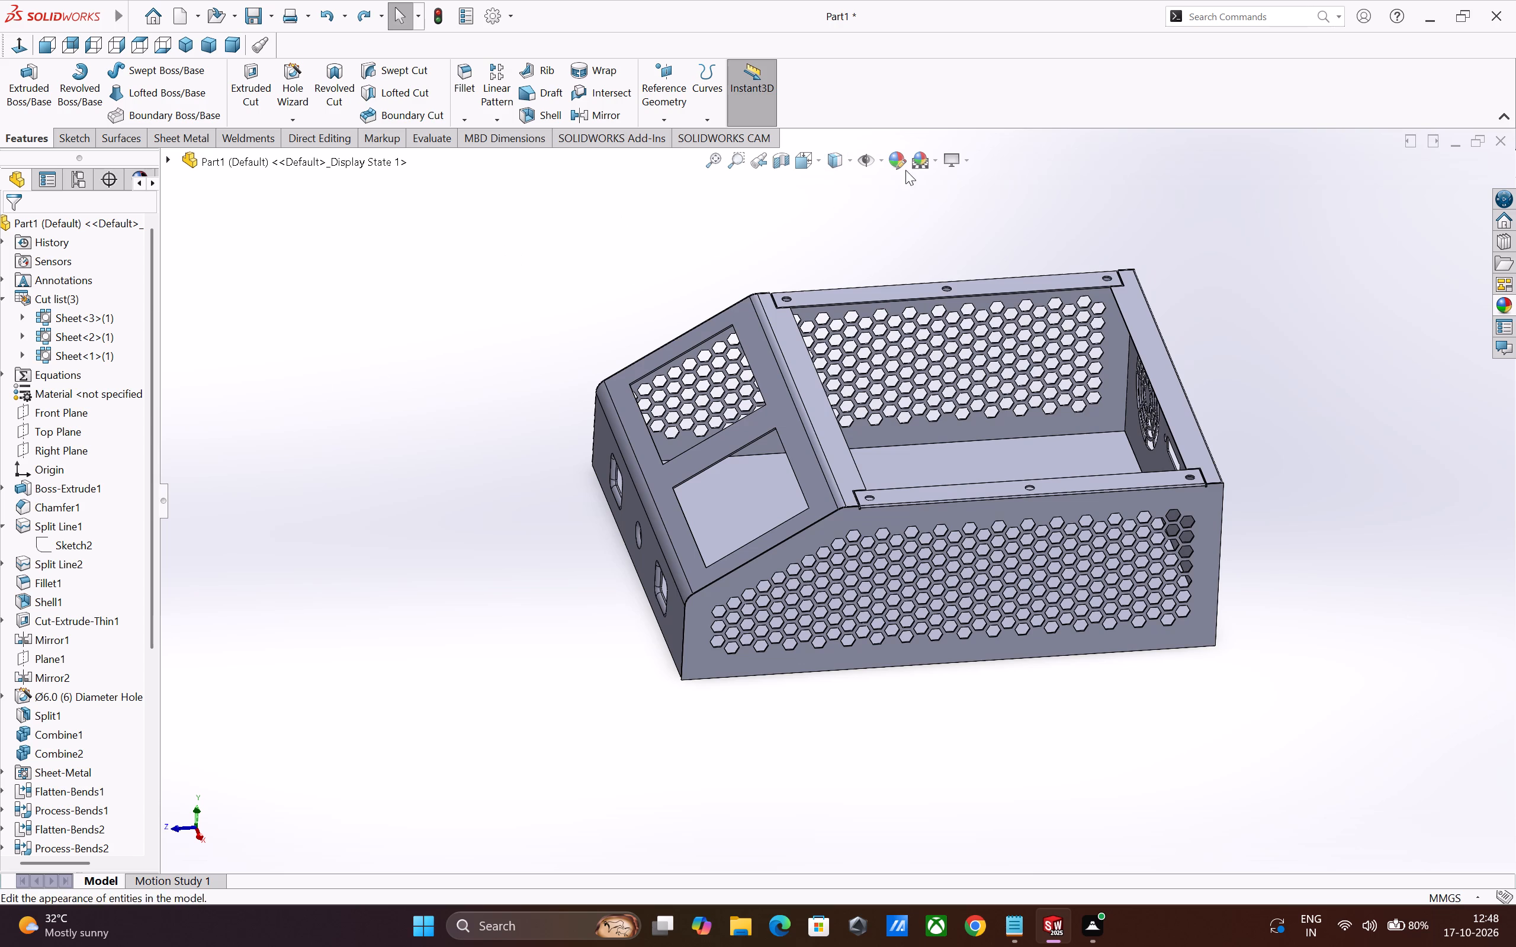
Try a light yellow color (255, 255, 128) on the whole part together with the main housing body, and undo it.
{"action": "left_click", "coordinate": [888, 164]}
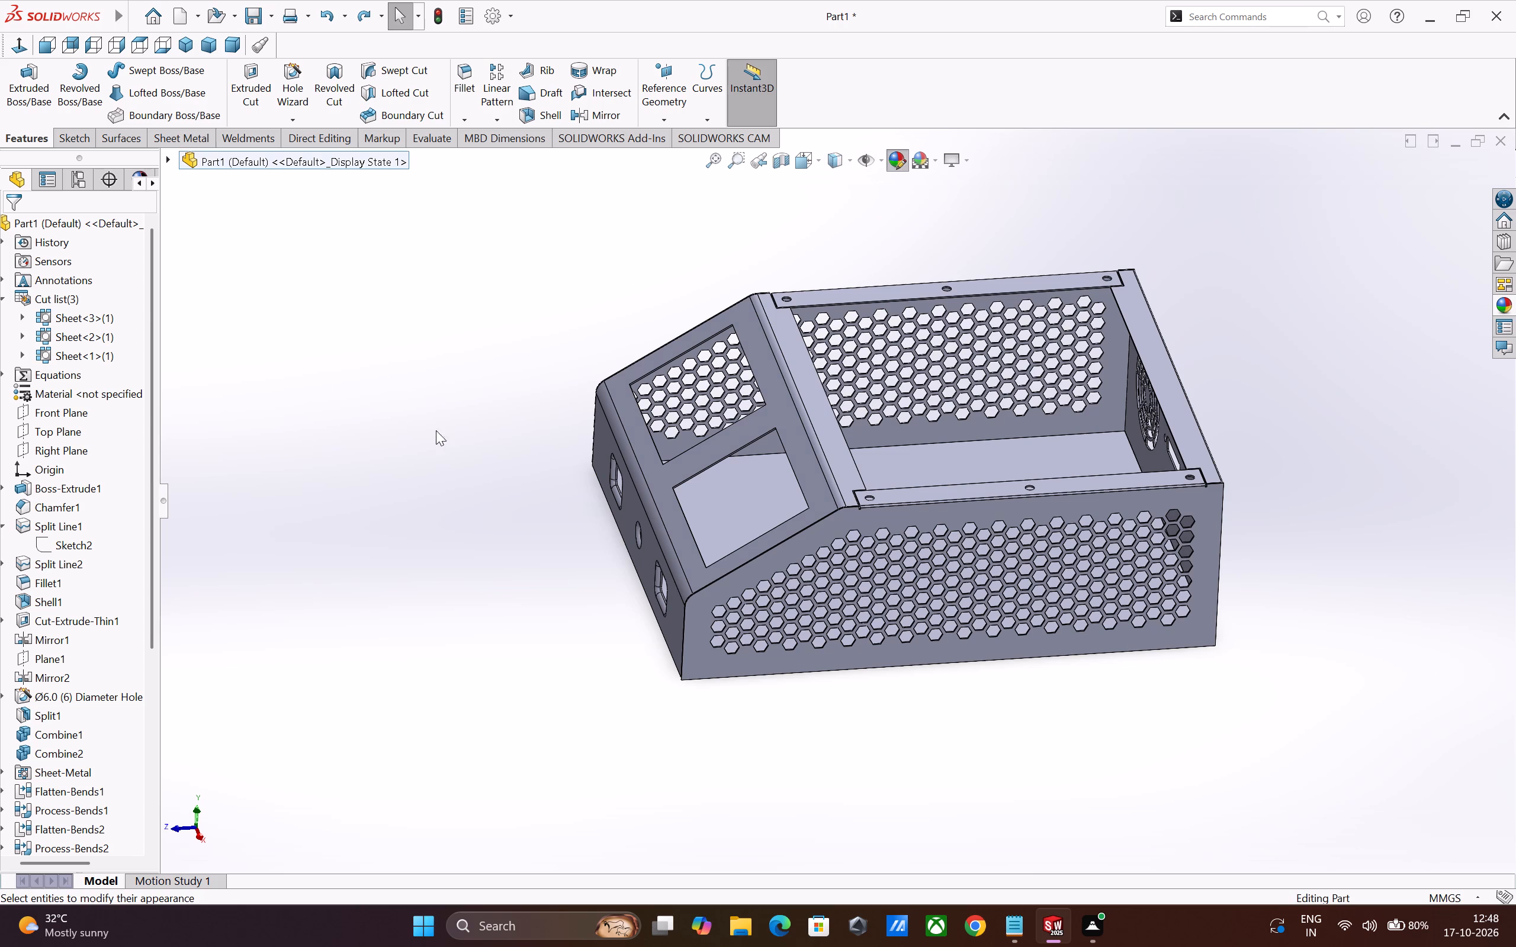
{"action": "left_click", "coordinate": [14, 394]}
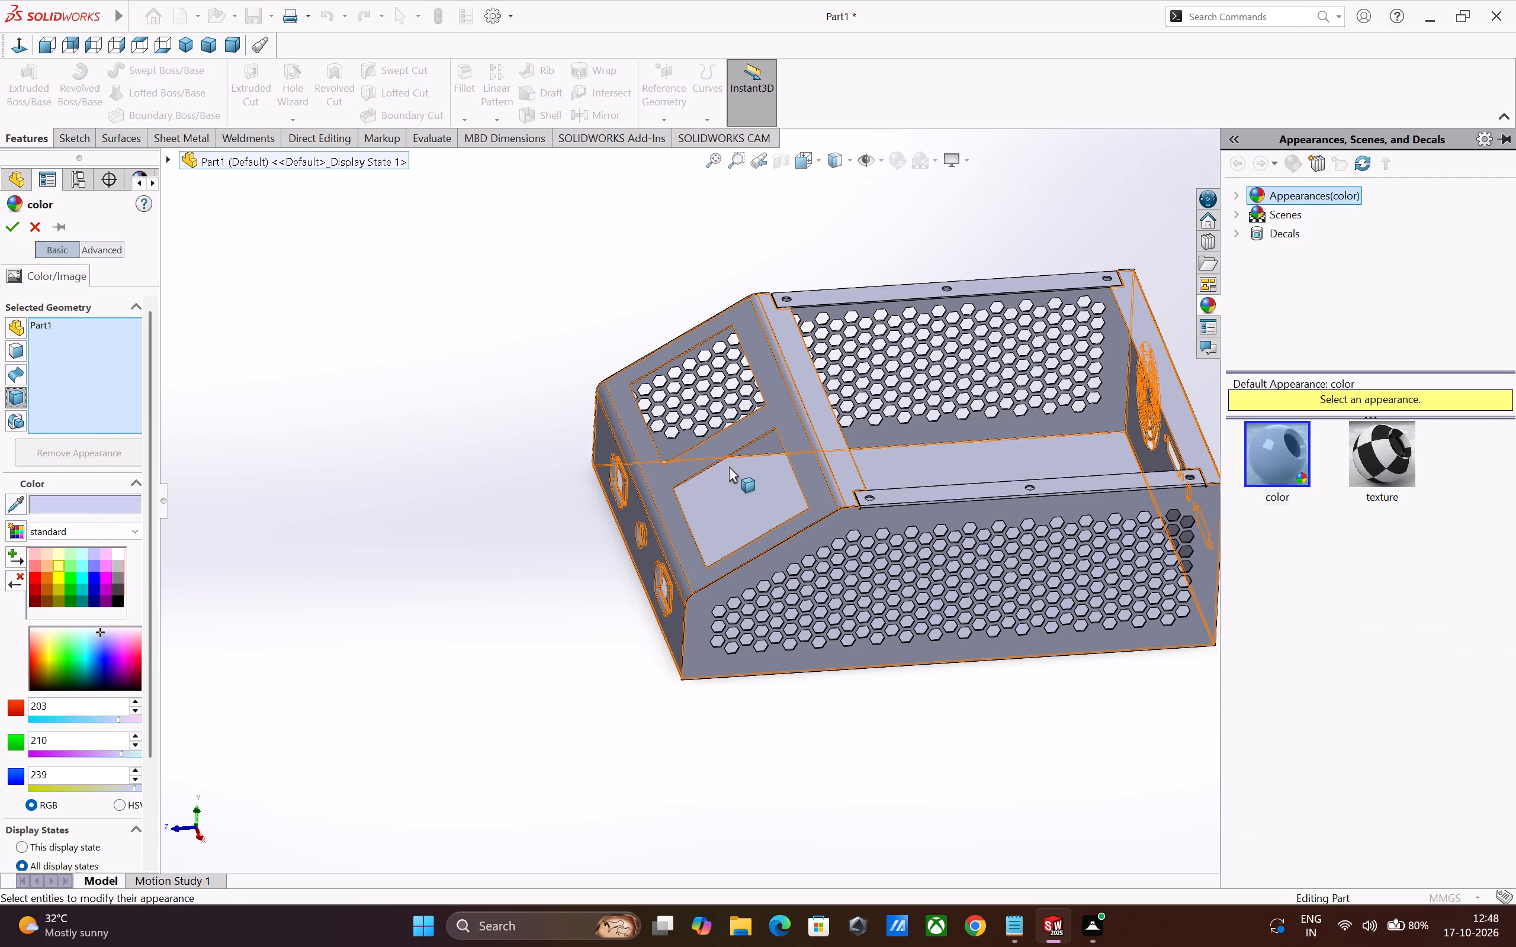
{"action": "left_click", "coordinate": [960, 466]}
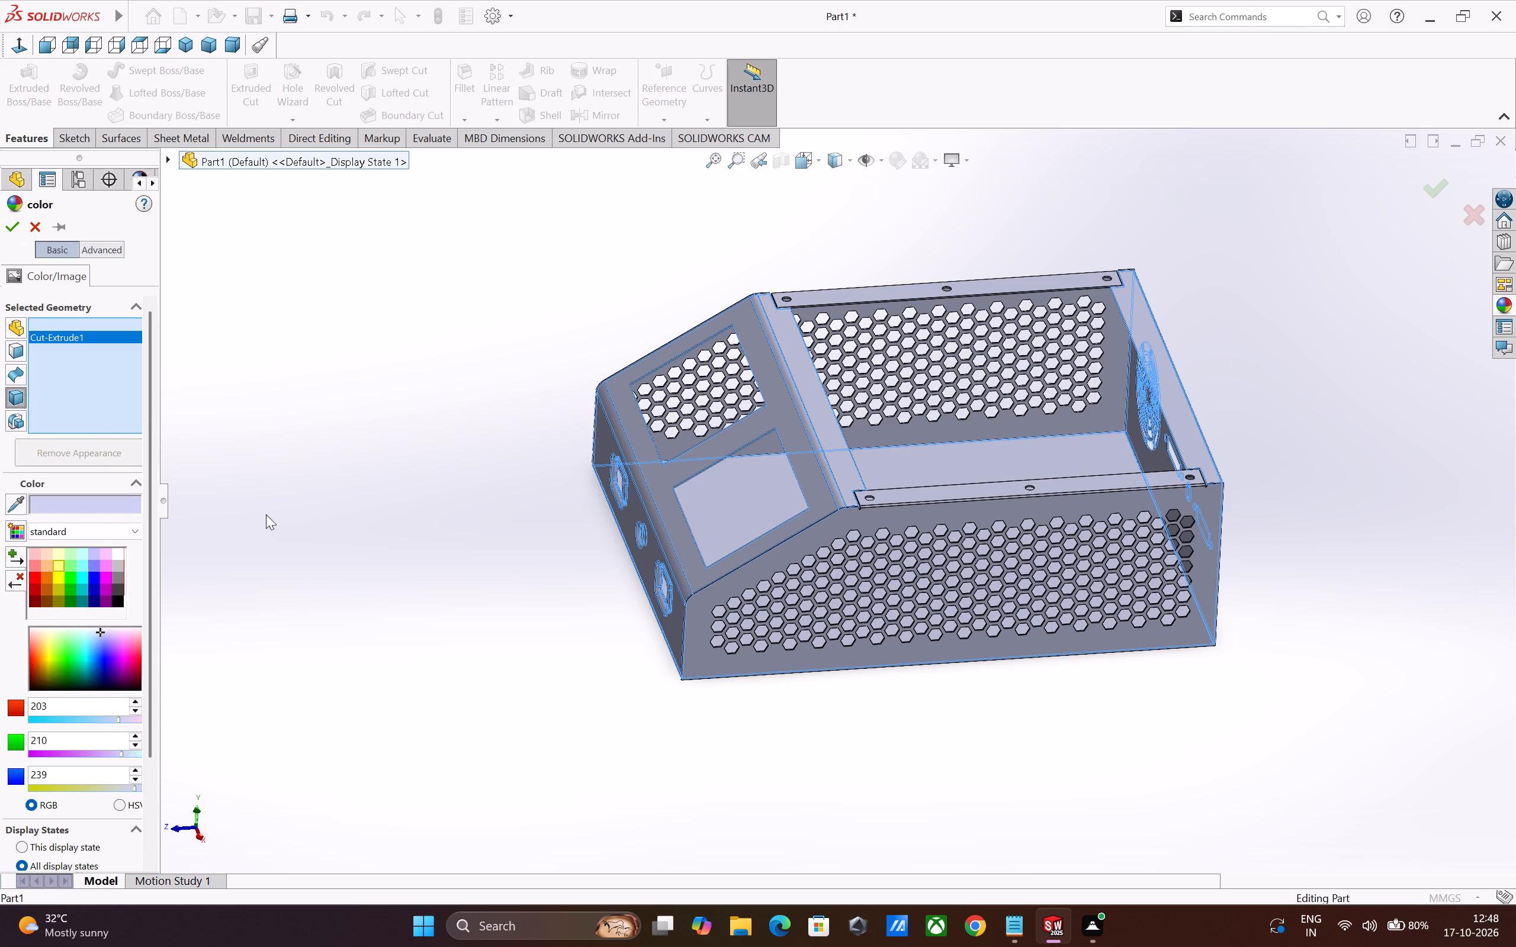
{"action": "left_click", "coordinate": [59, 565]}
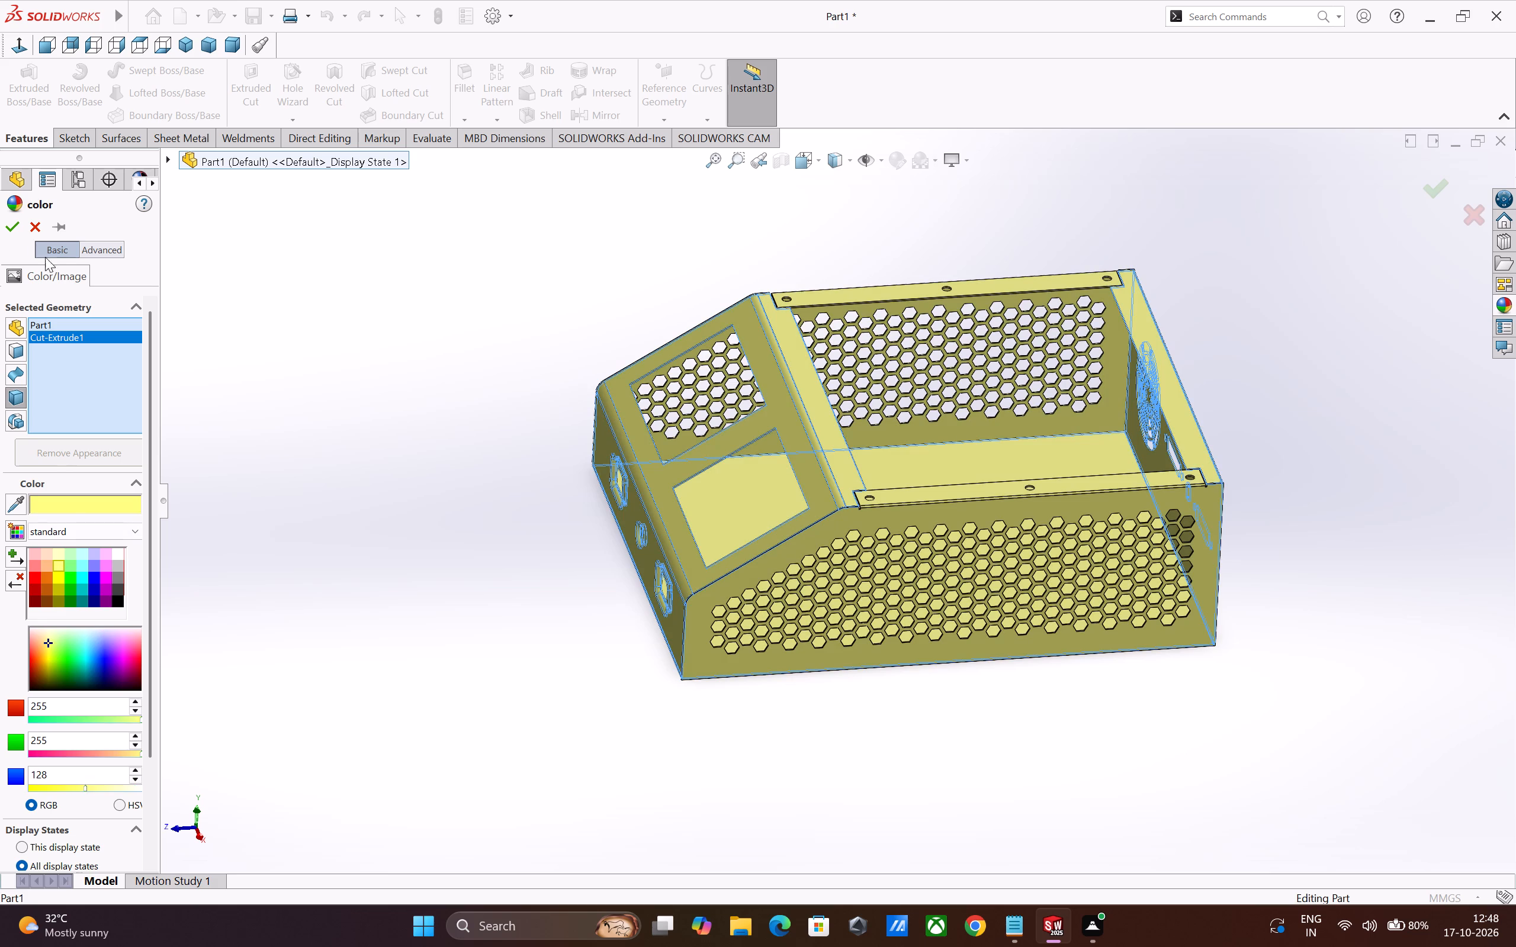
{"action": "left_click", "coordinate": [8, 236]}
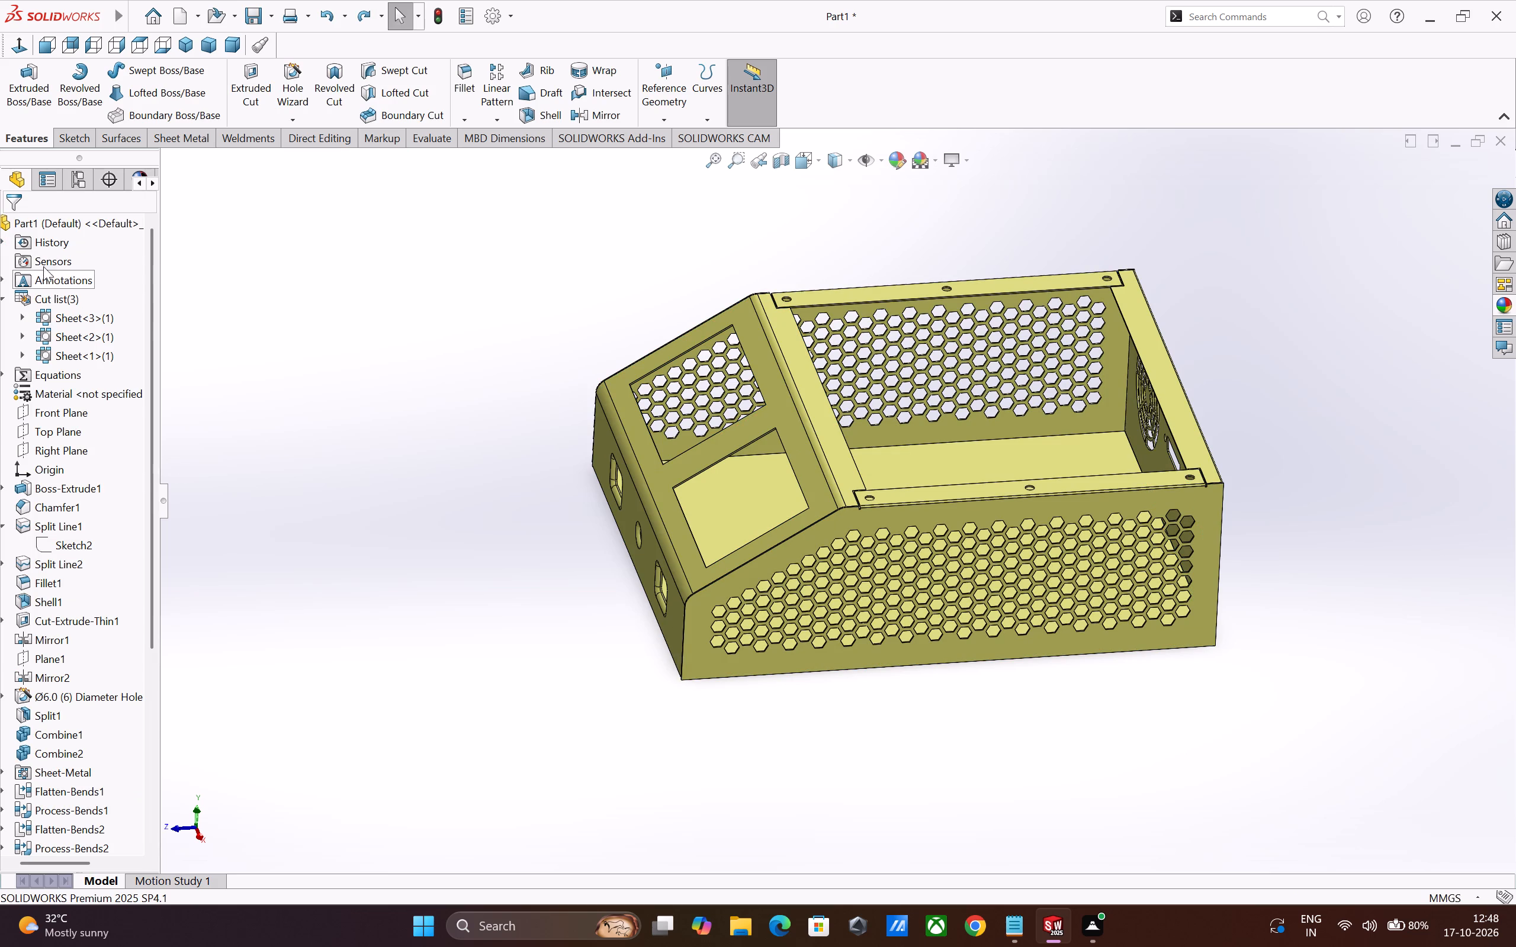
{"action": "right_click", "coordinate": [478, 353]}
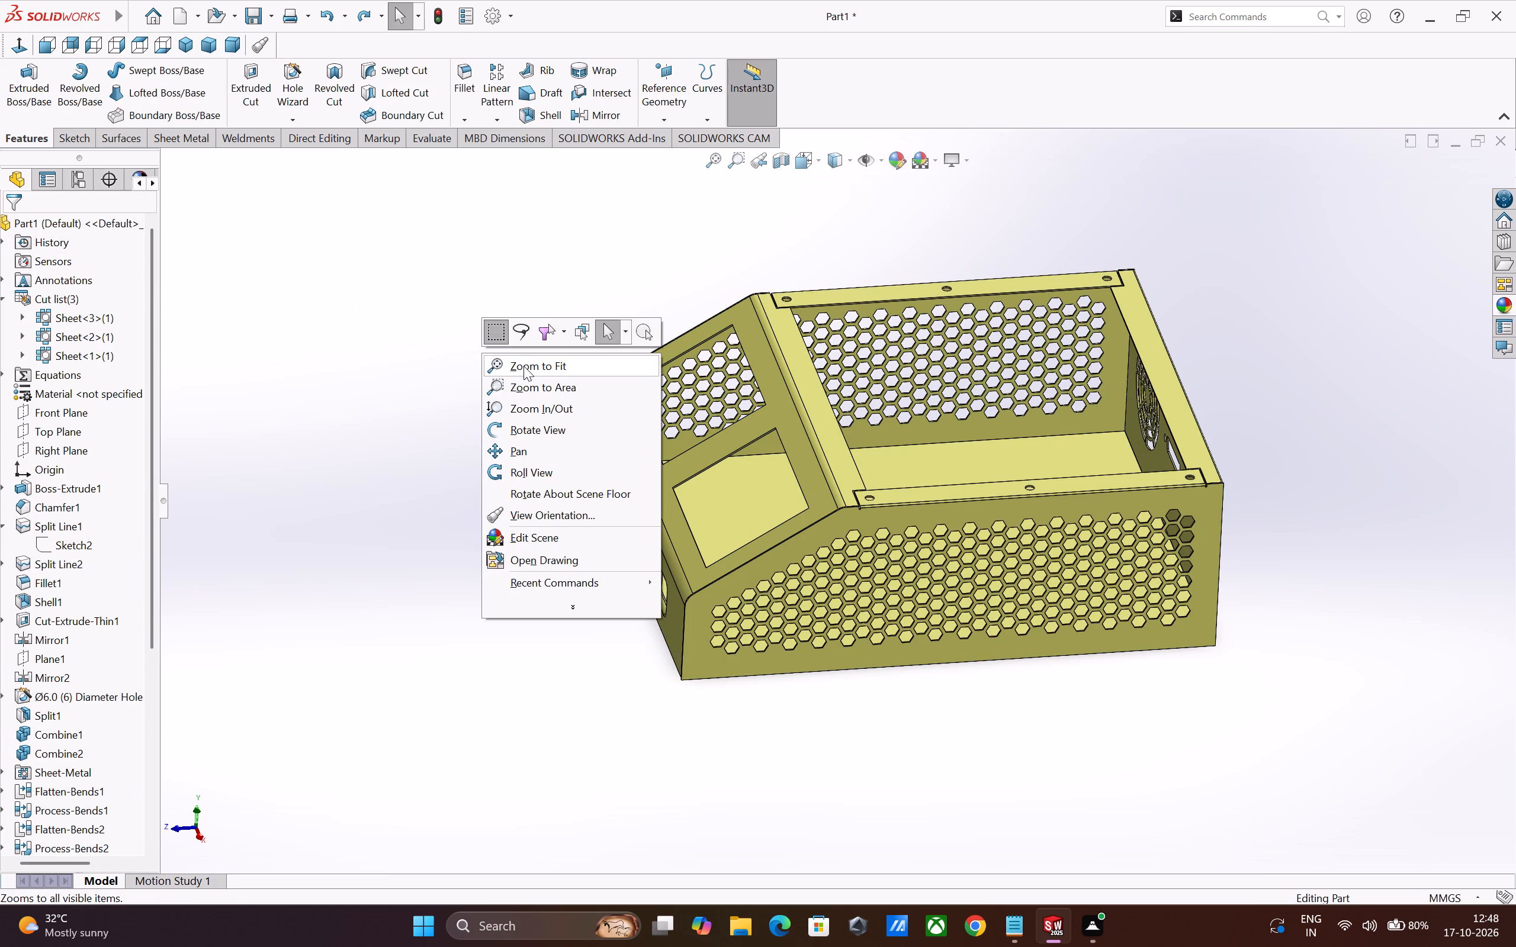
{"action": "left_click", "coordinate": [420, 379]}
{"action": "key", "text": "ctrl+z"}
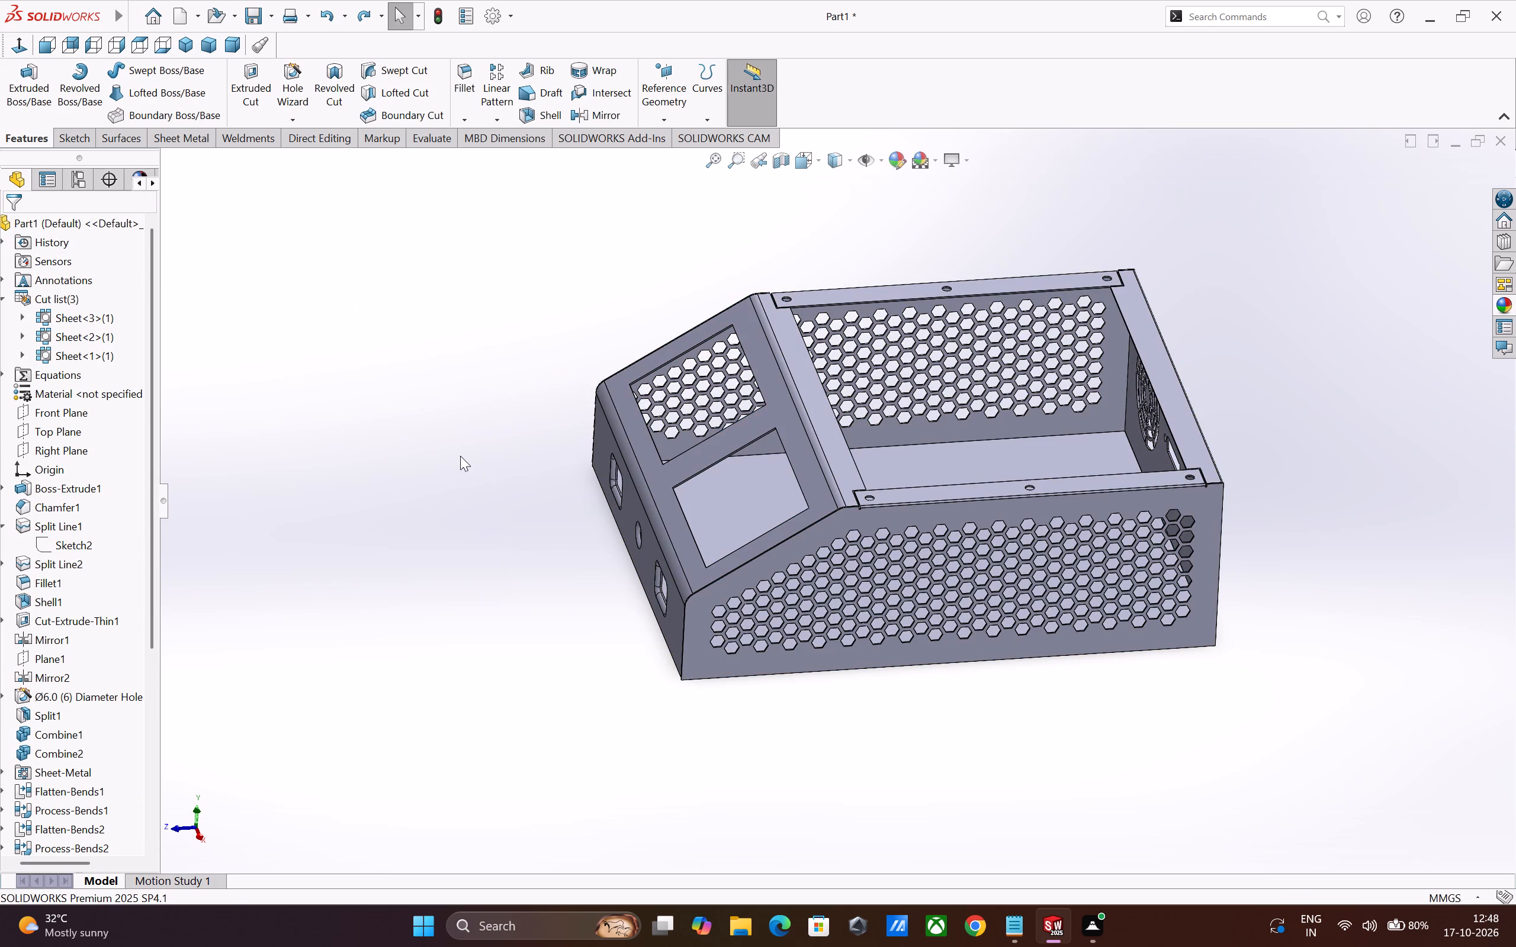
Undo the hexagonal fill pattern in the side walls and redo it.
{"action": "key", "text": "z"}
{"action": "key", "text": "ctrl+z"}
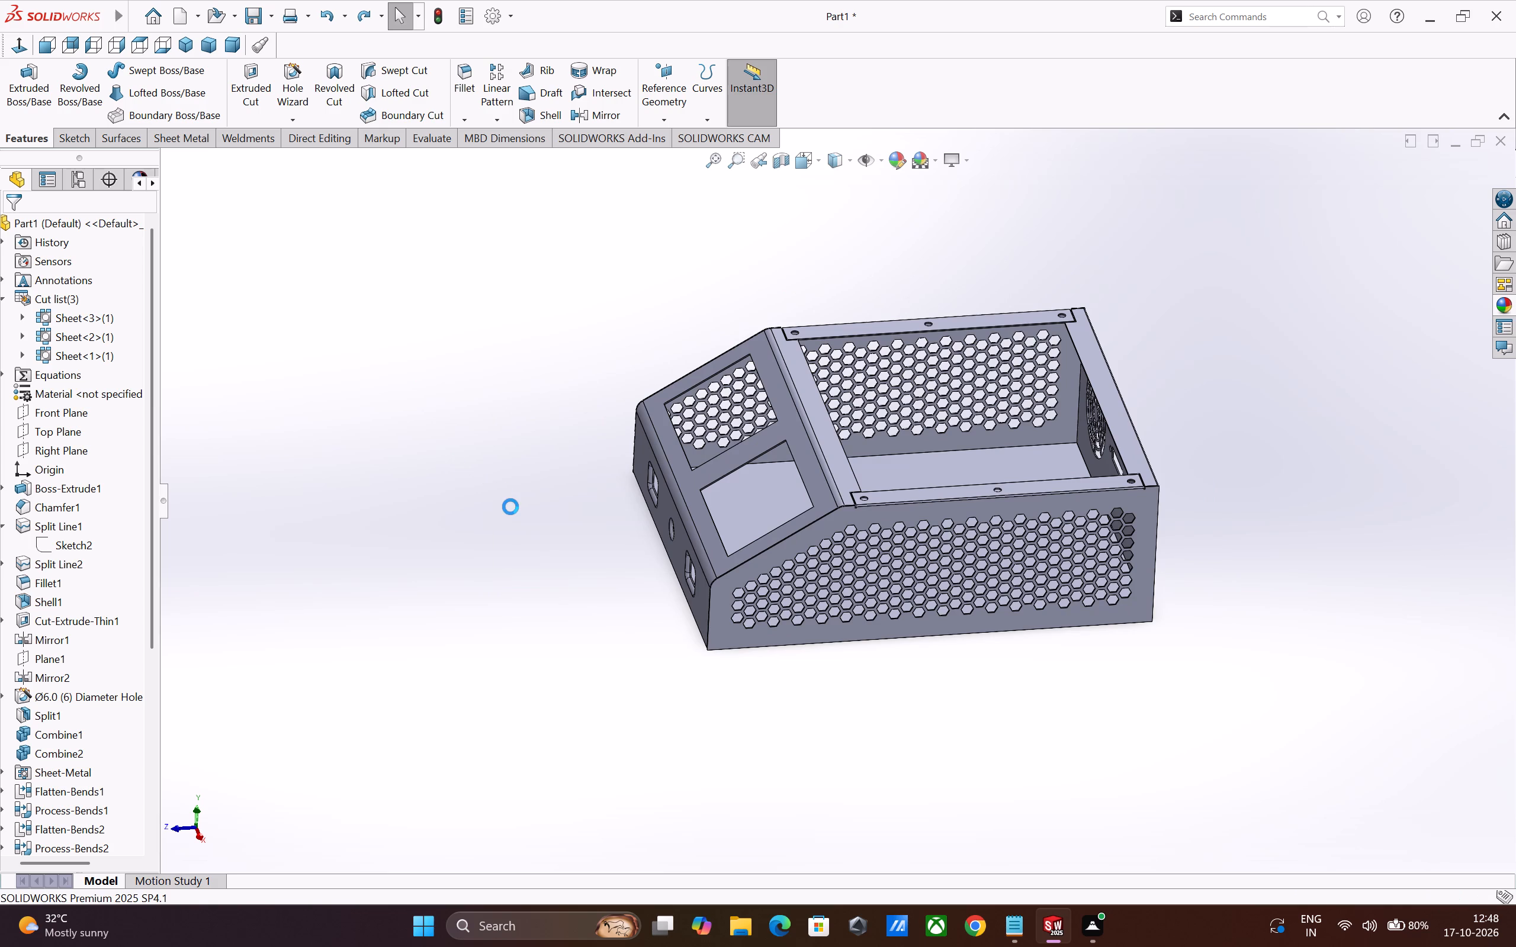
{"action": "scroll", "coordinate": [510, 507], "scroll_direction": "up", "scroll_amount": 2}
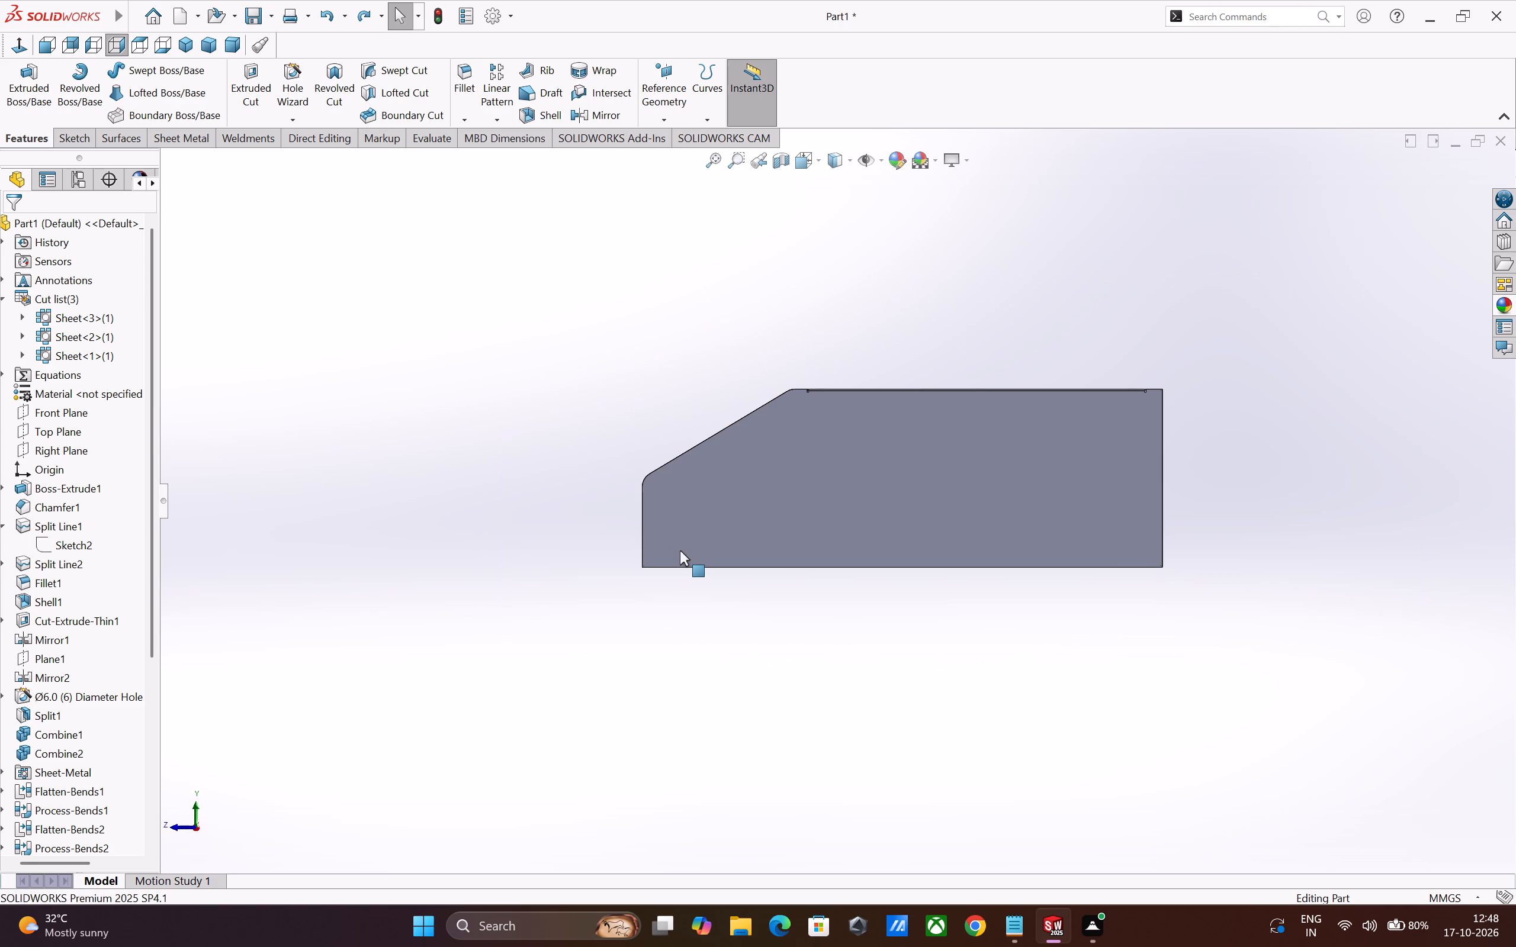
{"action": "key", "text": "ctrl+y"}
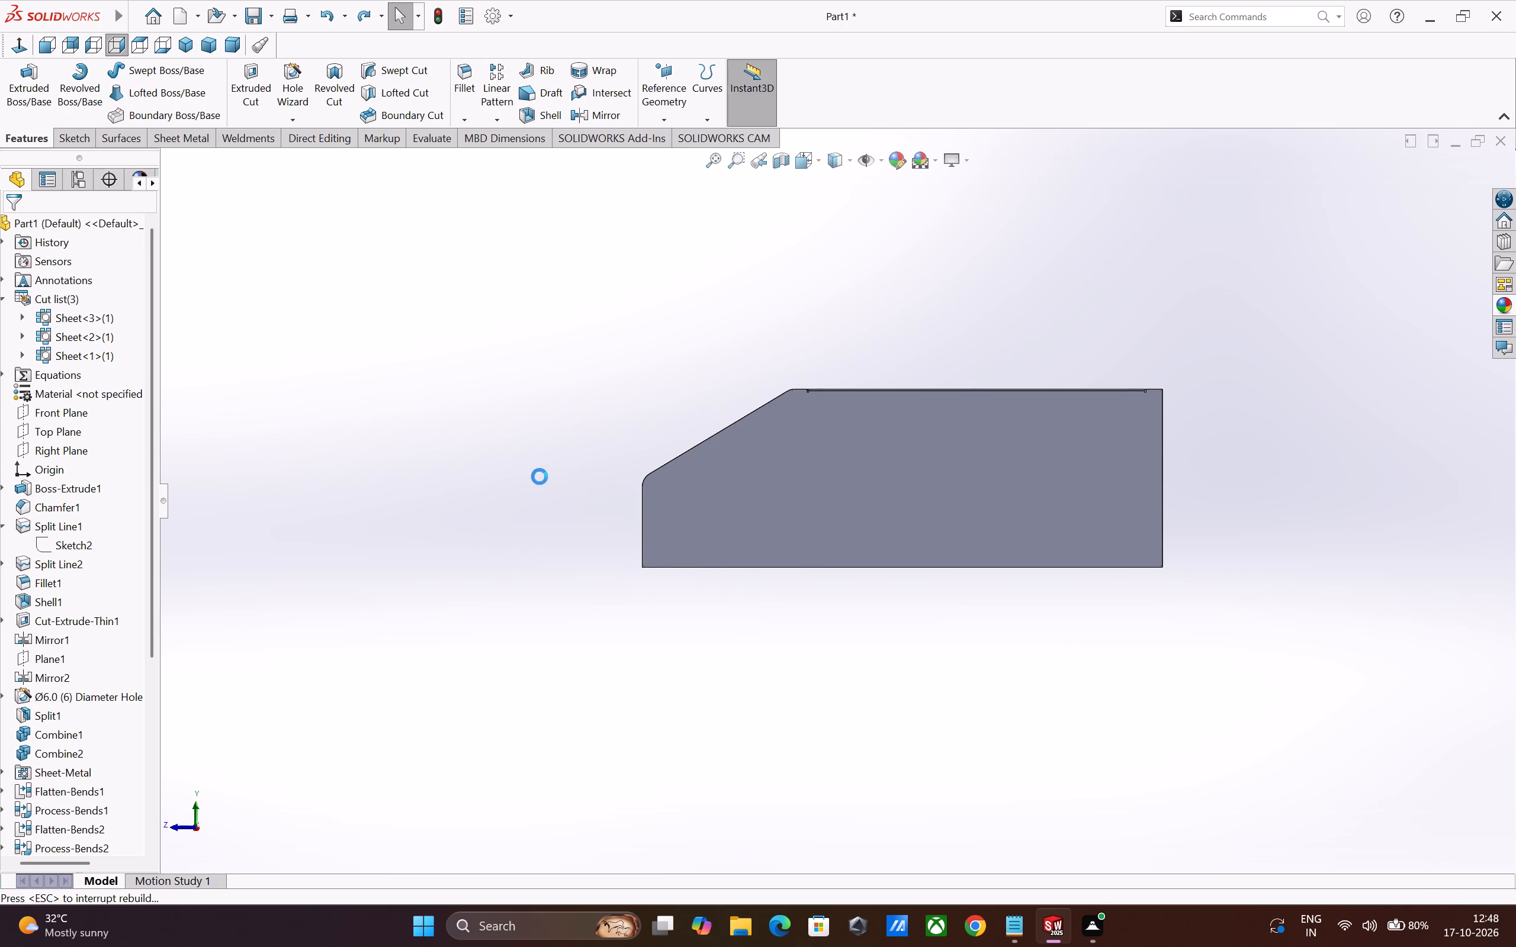
Color only the main housing body light yellow (255, 255, 128), leaving the whole part out of the selection.
{"action": "middle_click_drag", "start_coordinate": [583, 600], "coordinate": [644, 620]}
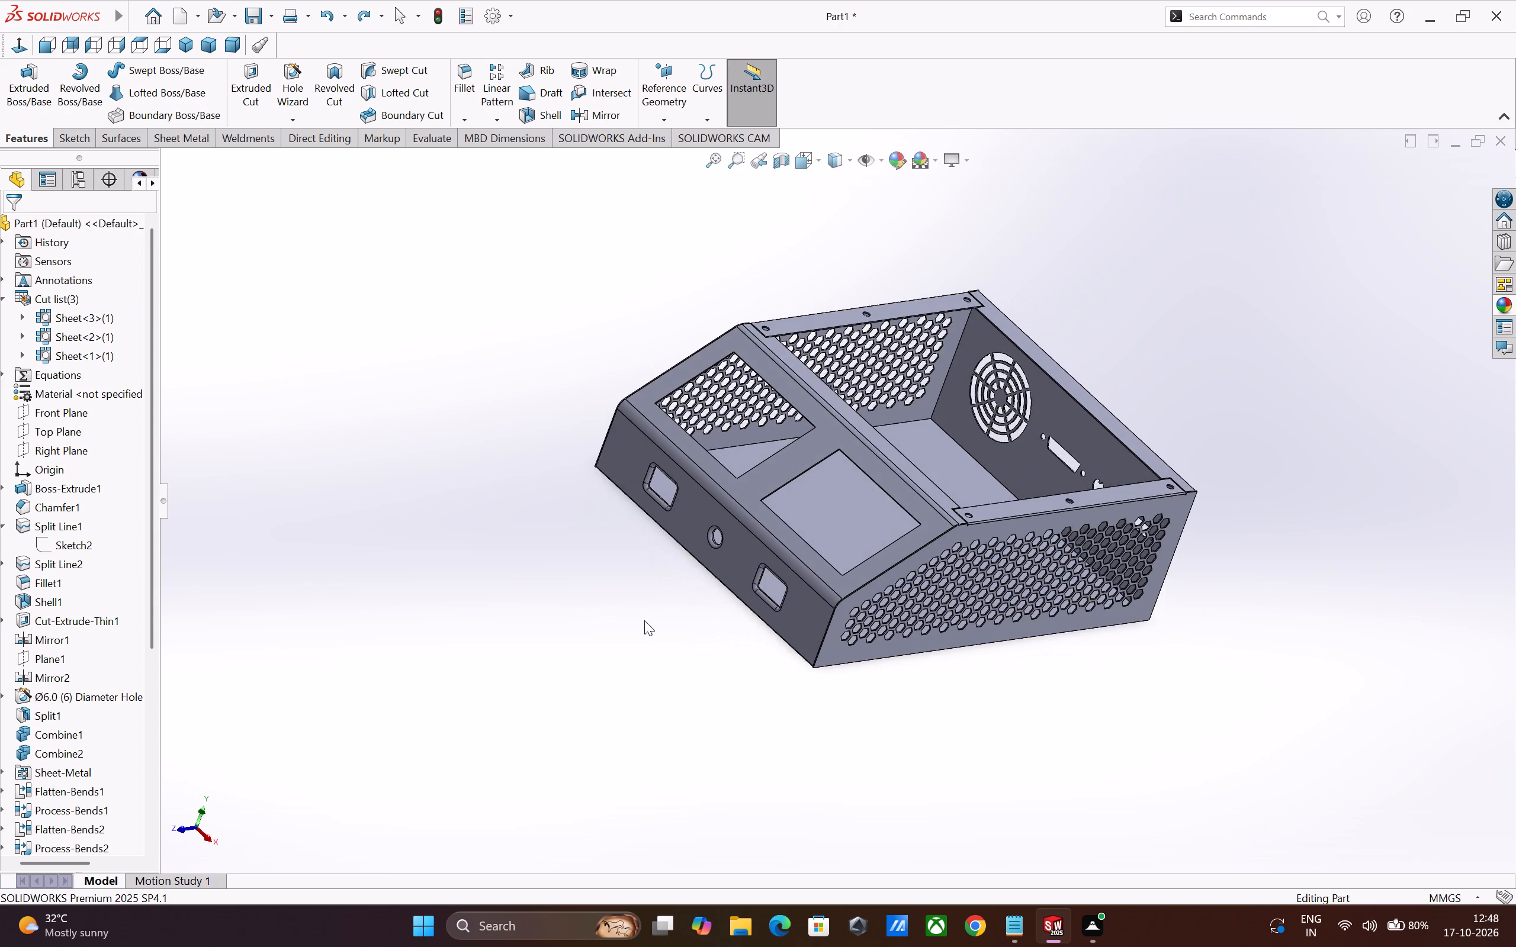
{"action": "scroll", "coordinate": [644, 620], "scroll_direction": "up", "scroll_amount": 4}
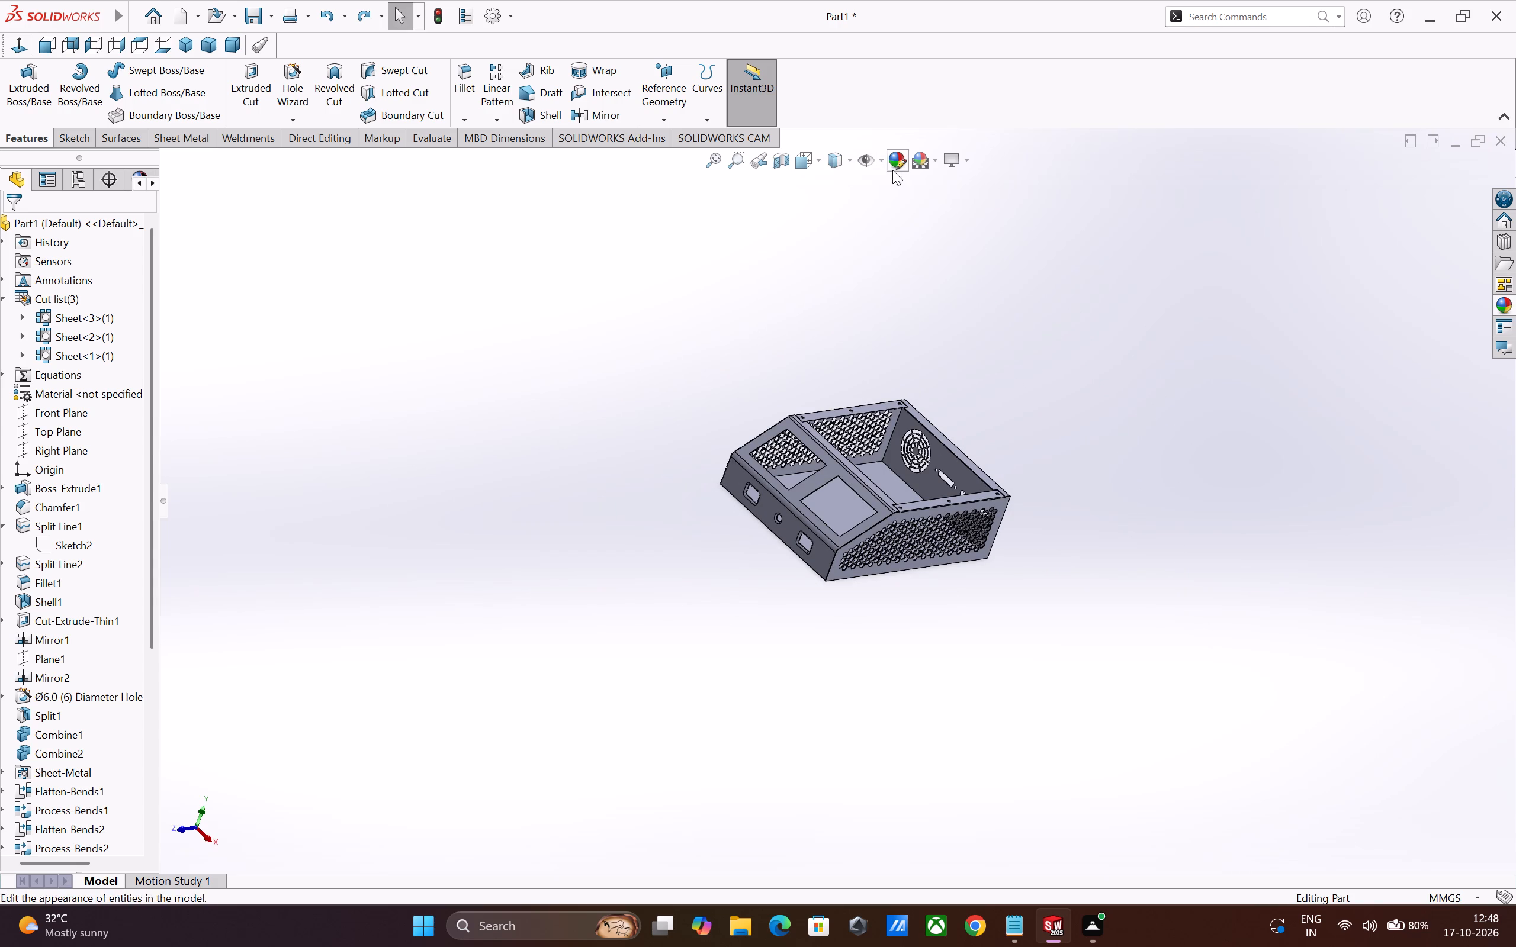
{"action": "left_click", "coordinate": [895, 167]}
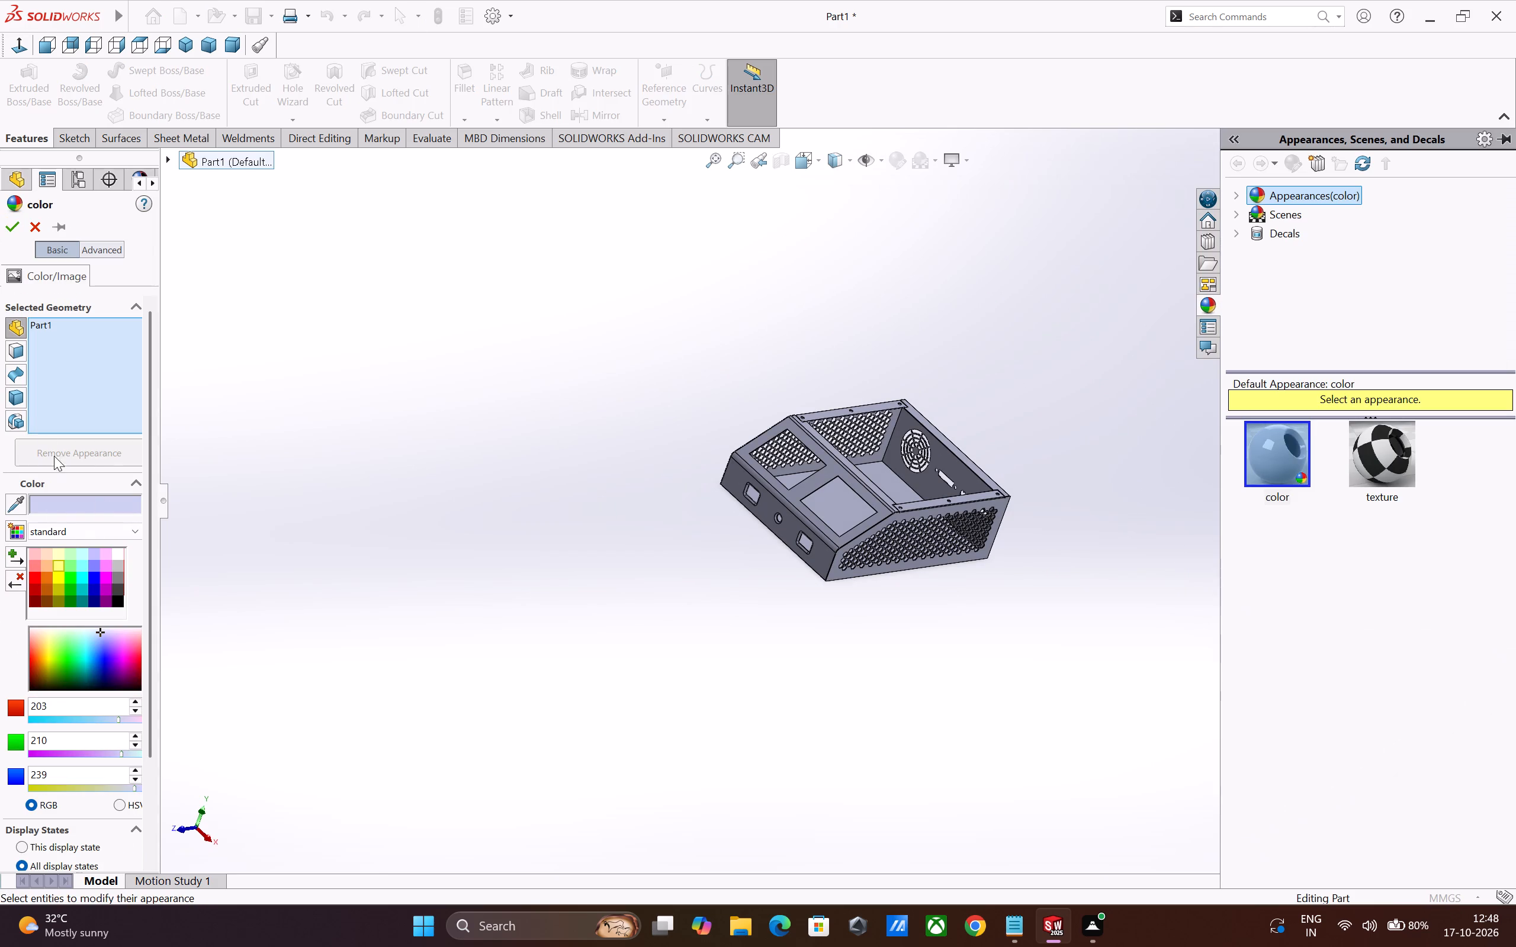
{"action": "left_click", "coordinate": [15, 395]}
{"action": "left_click", "coordinate": [73, 386]}
{"action": "right_click", "coordinate": [54, 362]}
{"action": "left_click", "coordinate": [83, 374]}
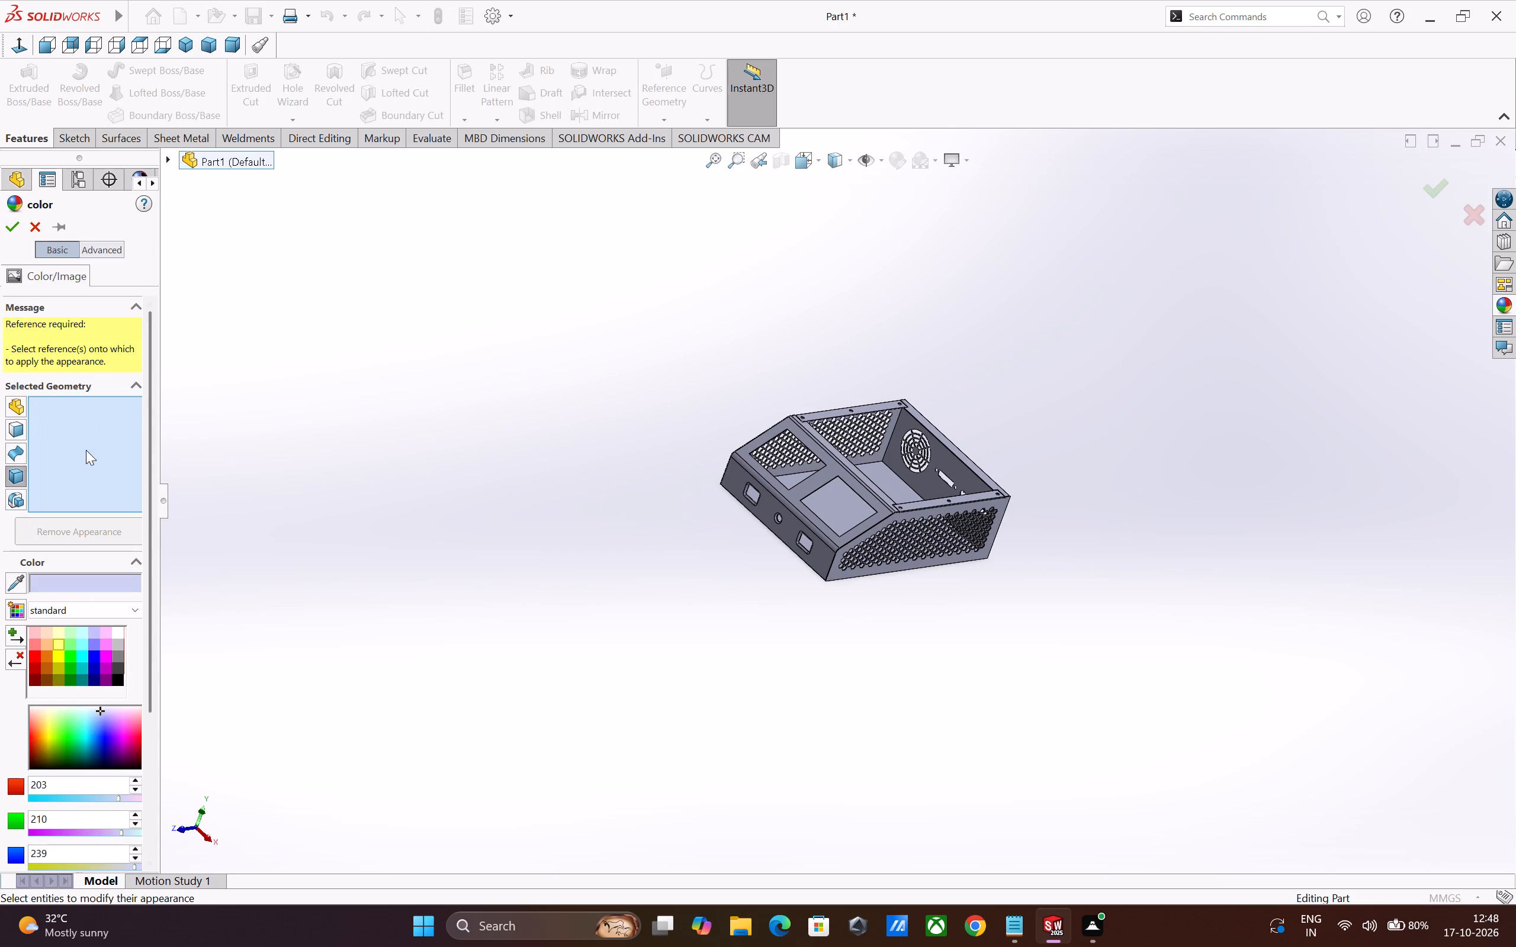
{"action": "left_click", "coordinate": [882, 485]}
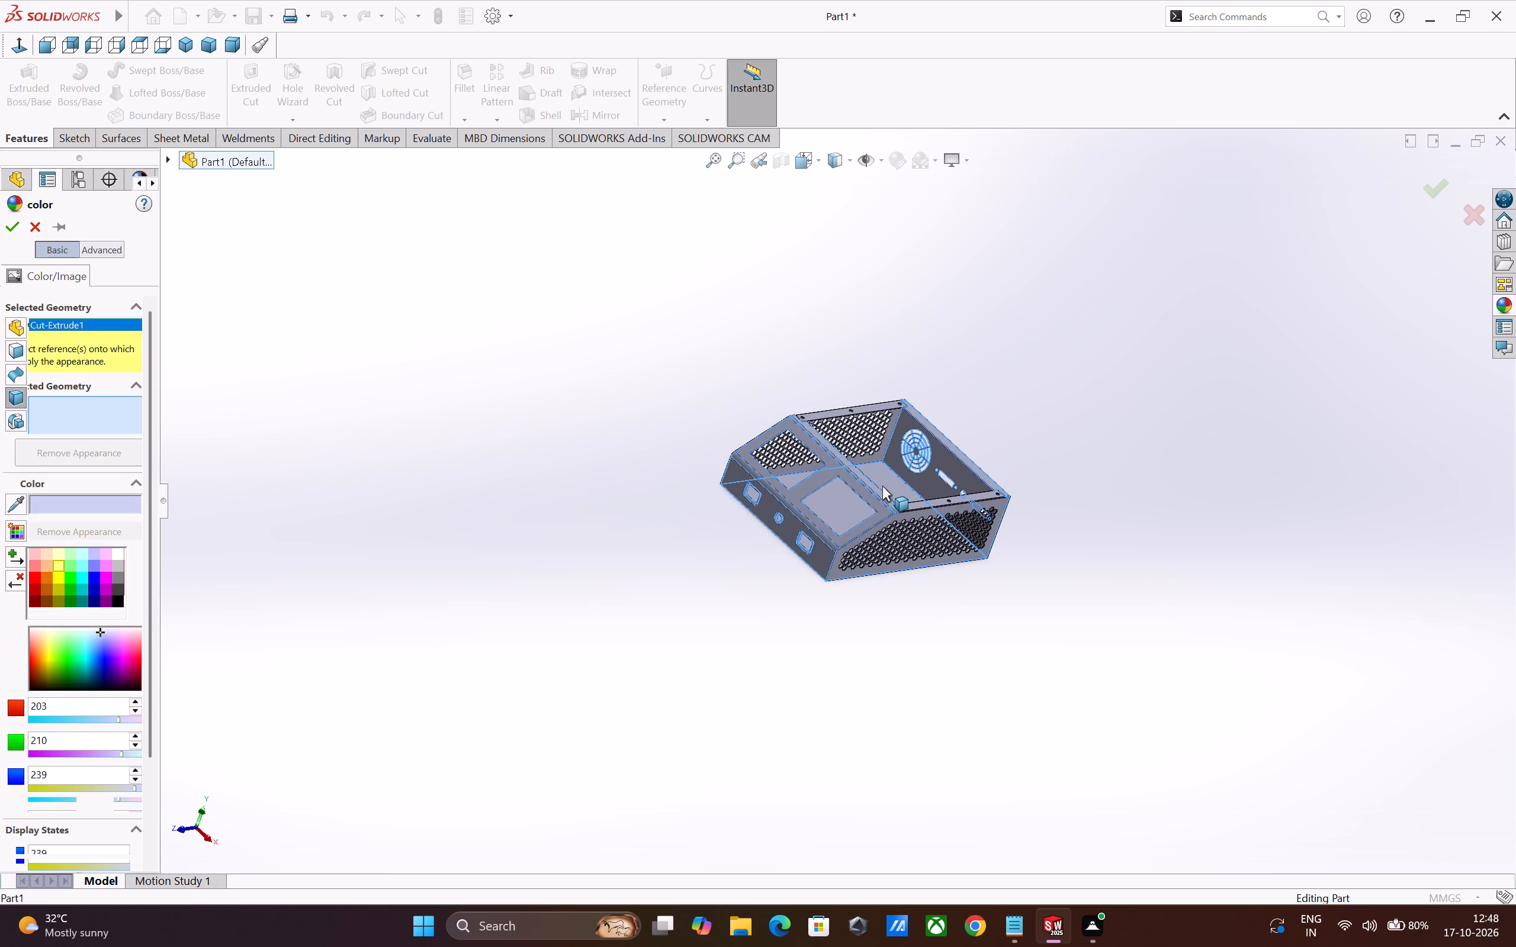
{"action": "left_click", "coordinate": [58, 566]}
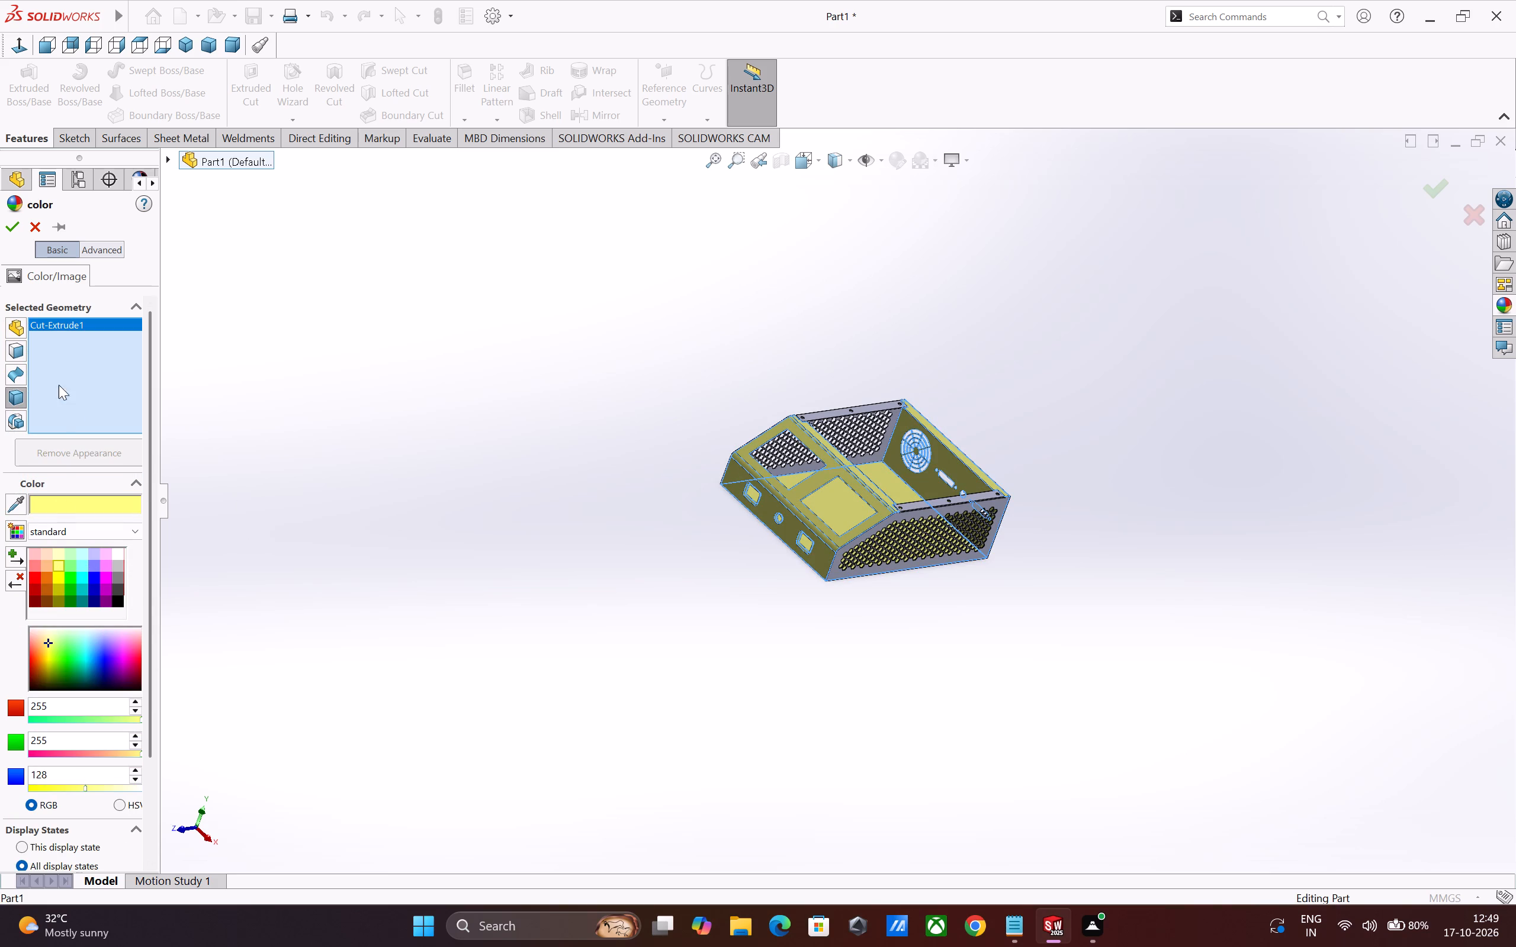
{"action": "left_click", "coordinate": [18, 231]}
Color the perforated side wall body Fill Pattern1[2], including its flange, light blue (128, 128, 255).
{"action": "scroll", "coordinate": [924, 568], "scroll_direction": "down", "scroll_amount": 5}
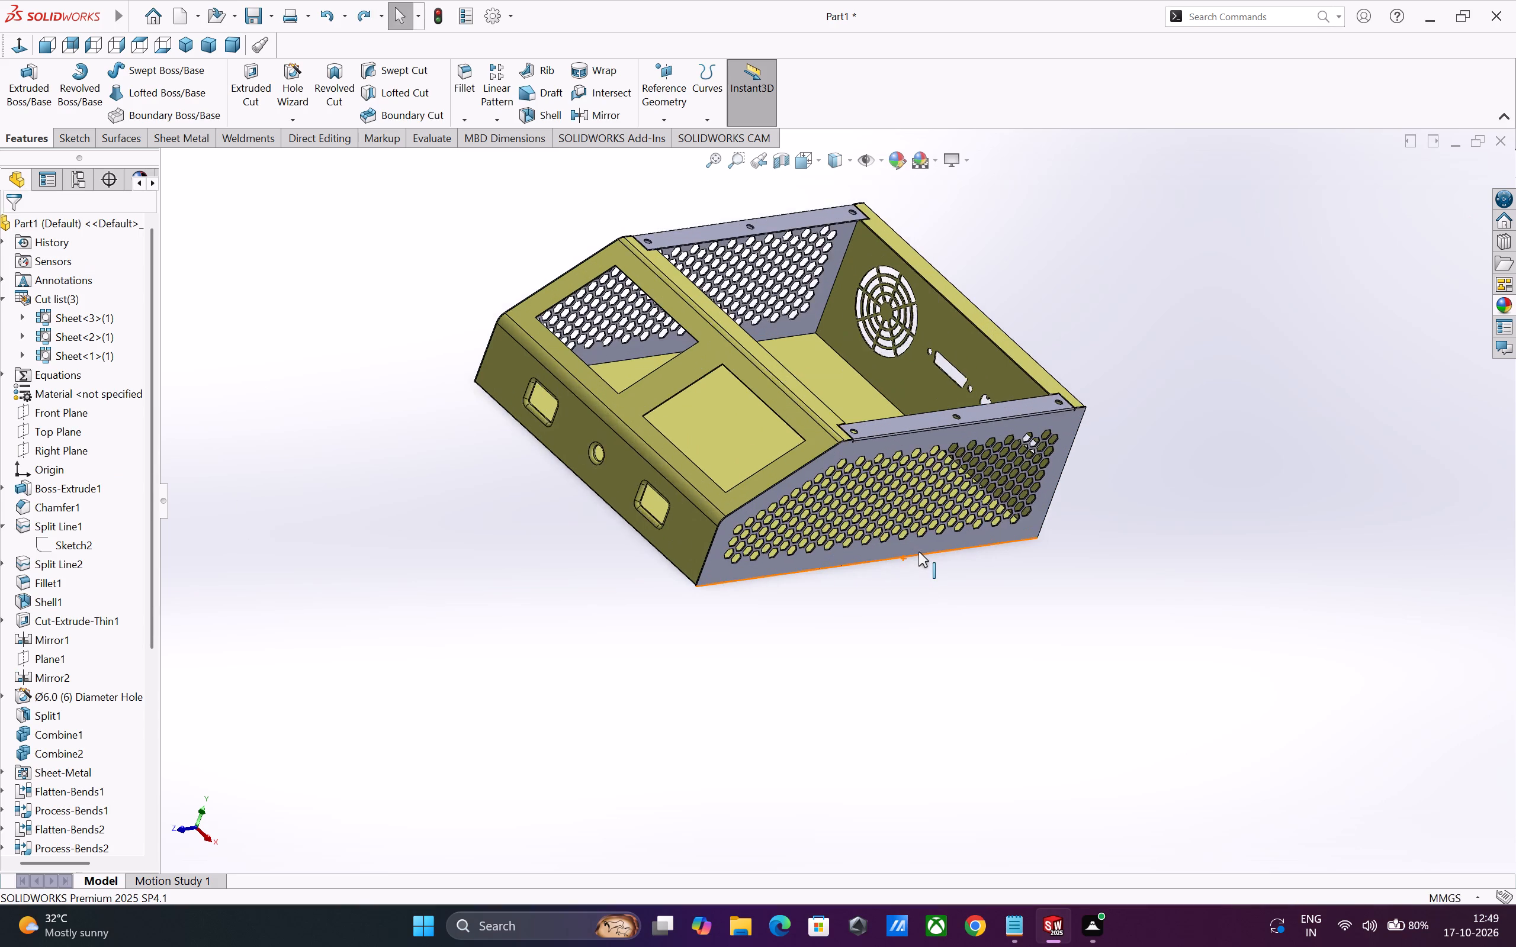
{"action": "middle_click_drag", "start_coordinate": [995, 582], "coordinate": [902, 681]}
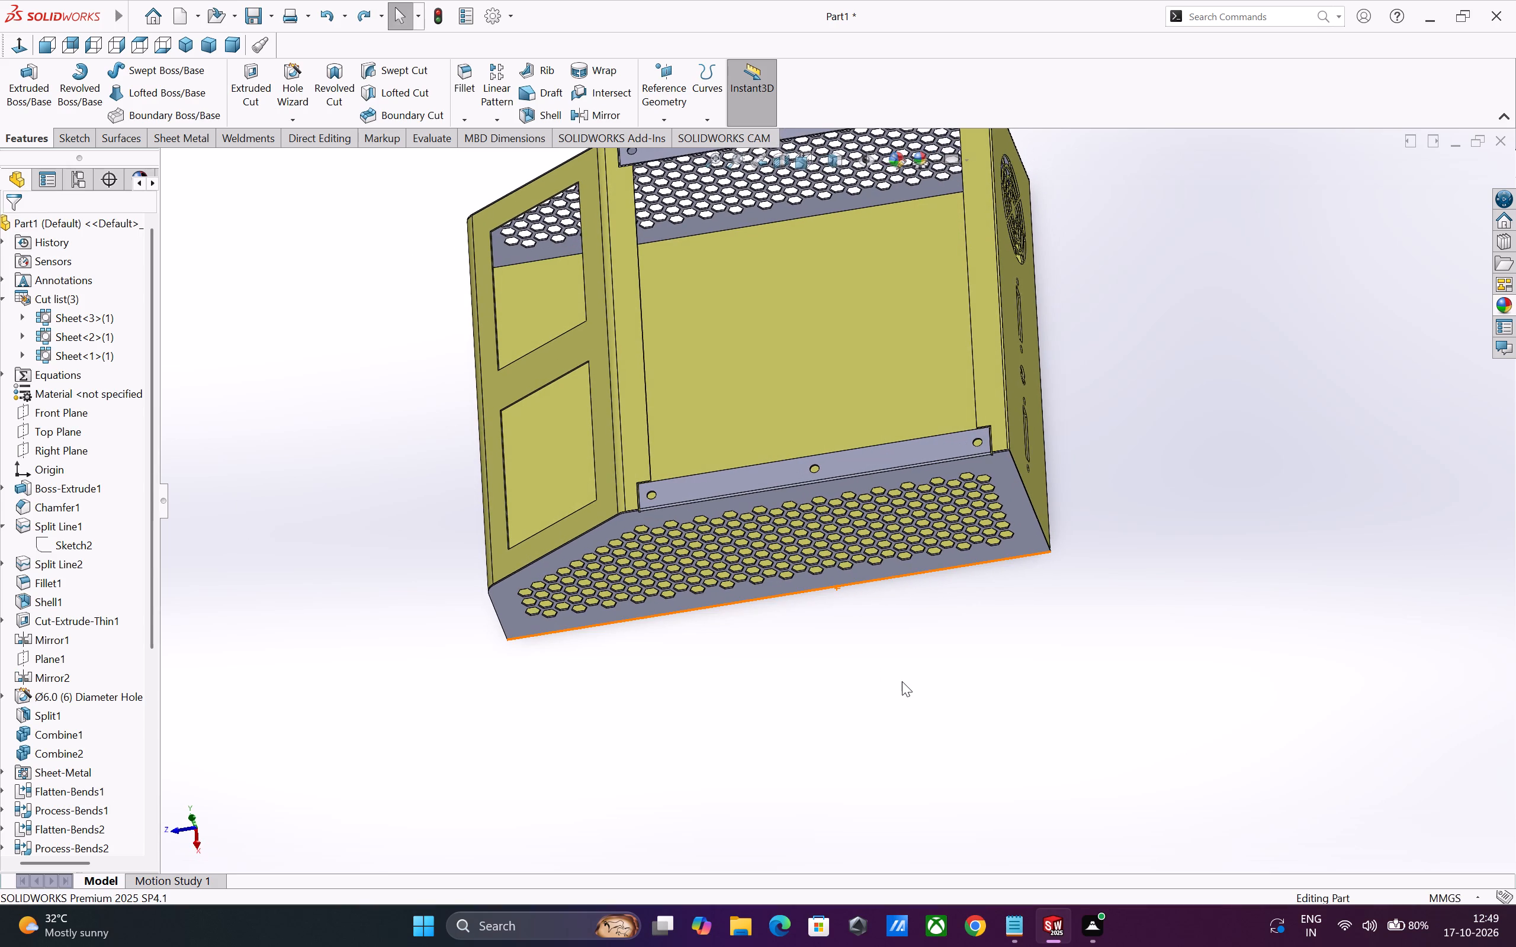
{"action": "middle_click_drag", "start_coordinate": [902, 681], "coordinate": [958, 681]}
{"action": "scroll", "coordinate": [958, 681], "scroll_direction": "up", "scroll_amount": 2}
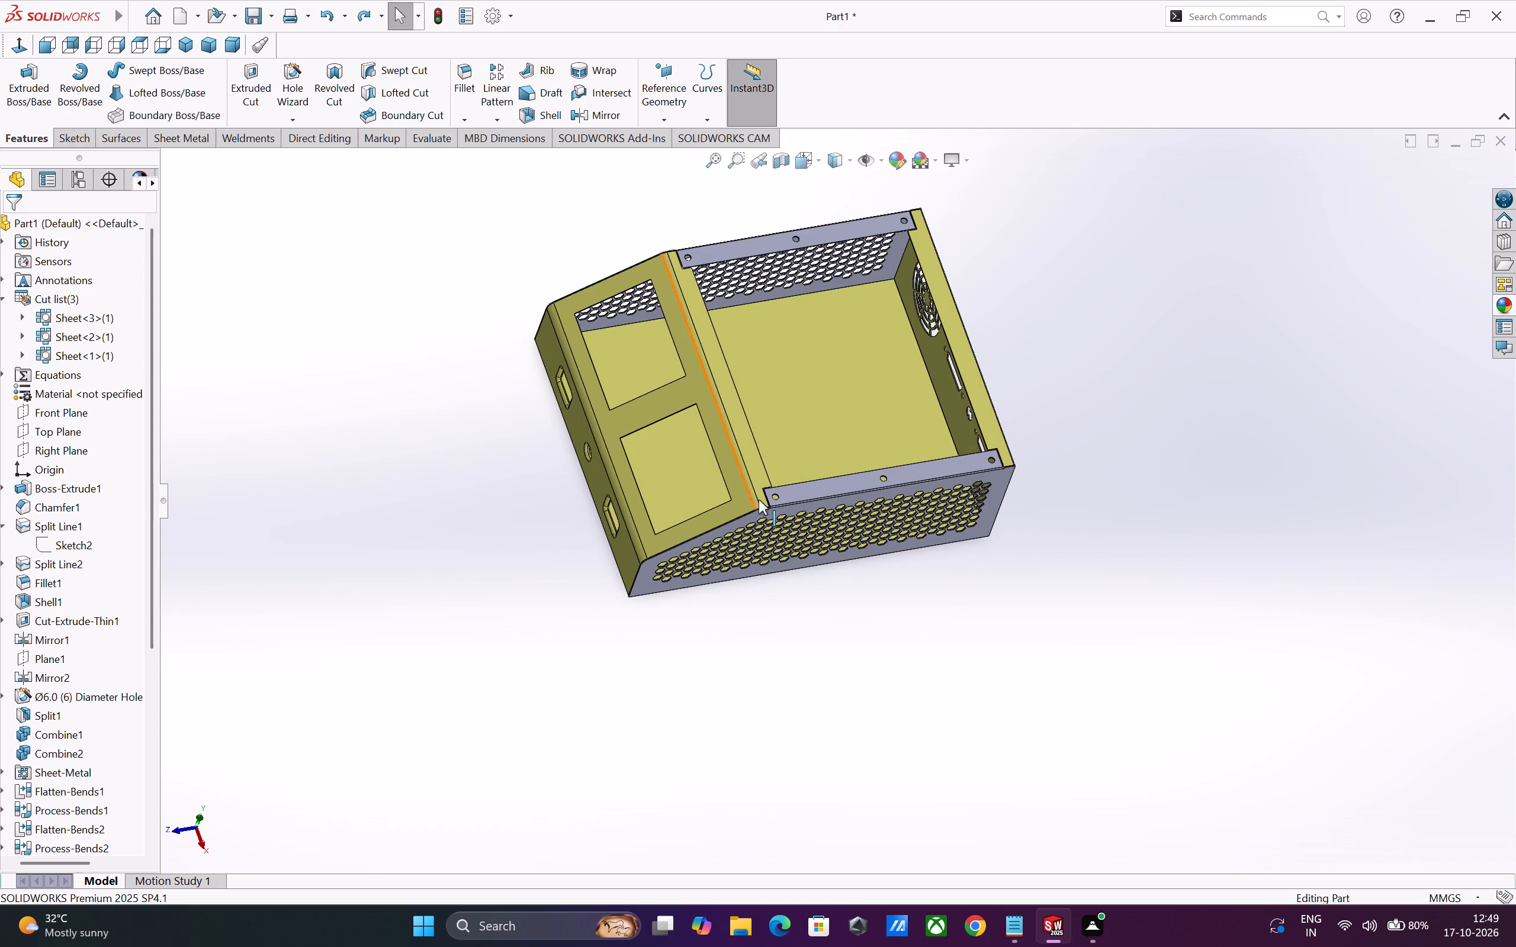
{"action": "left_click", "coordinate": [898, 165]}
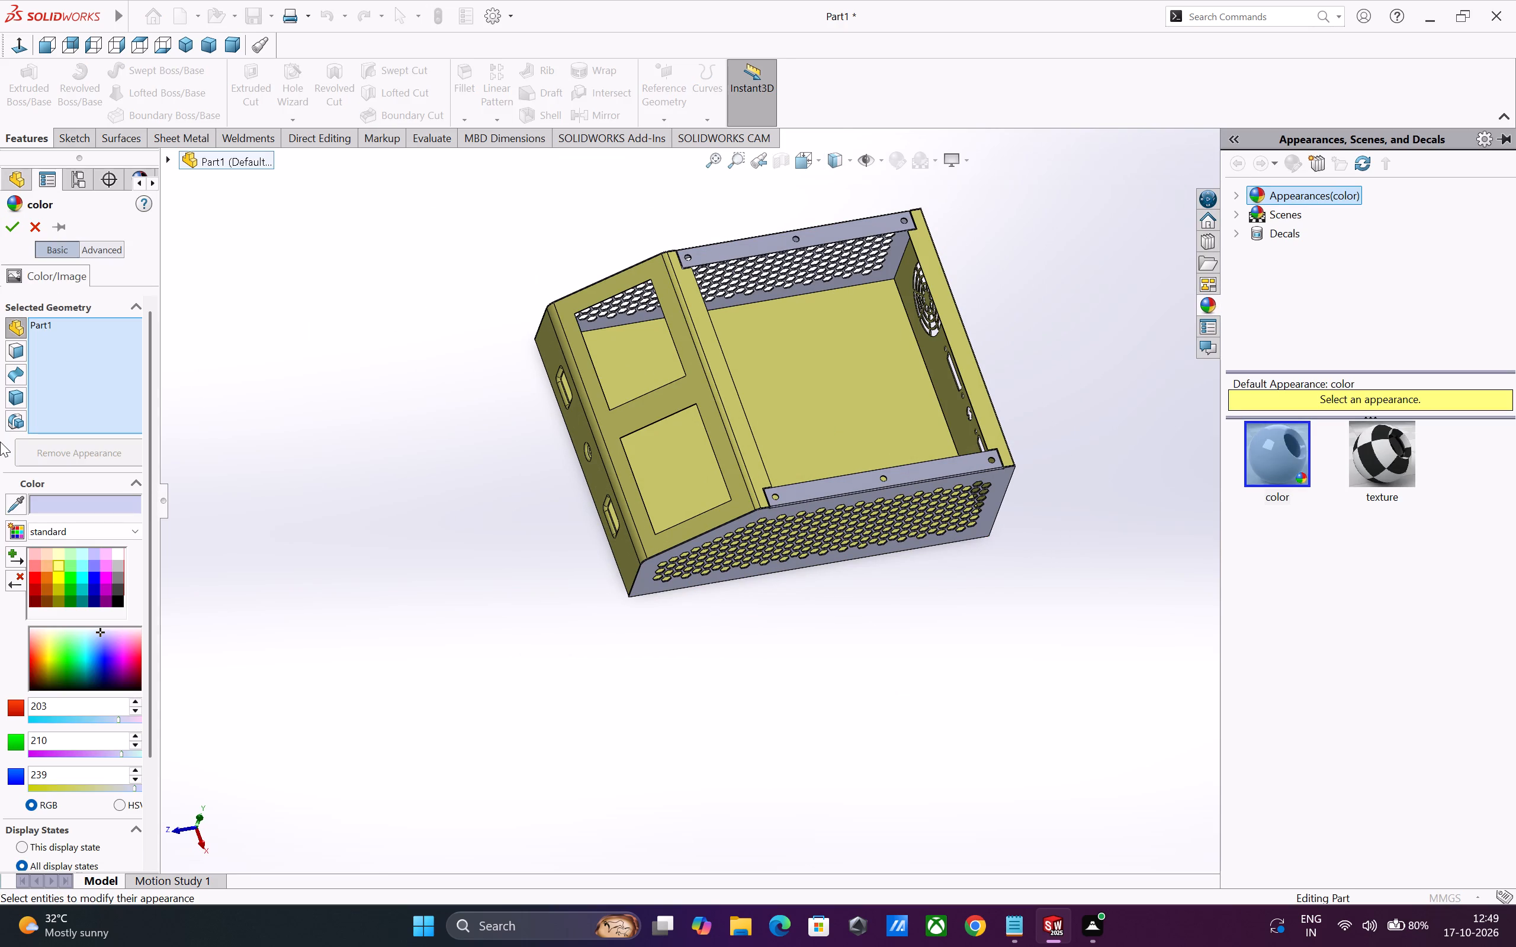
{"action": "left_click", "coordinate": [7, 394]}
{"action": "right_click", "coordinate": [47, 373]}
{"action": "left_click", "coordinate": [82, 381]}
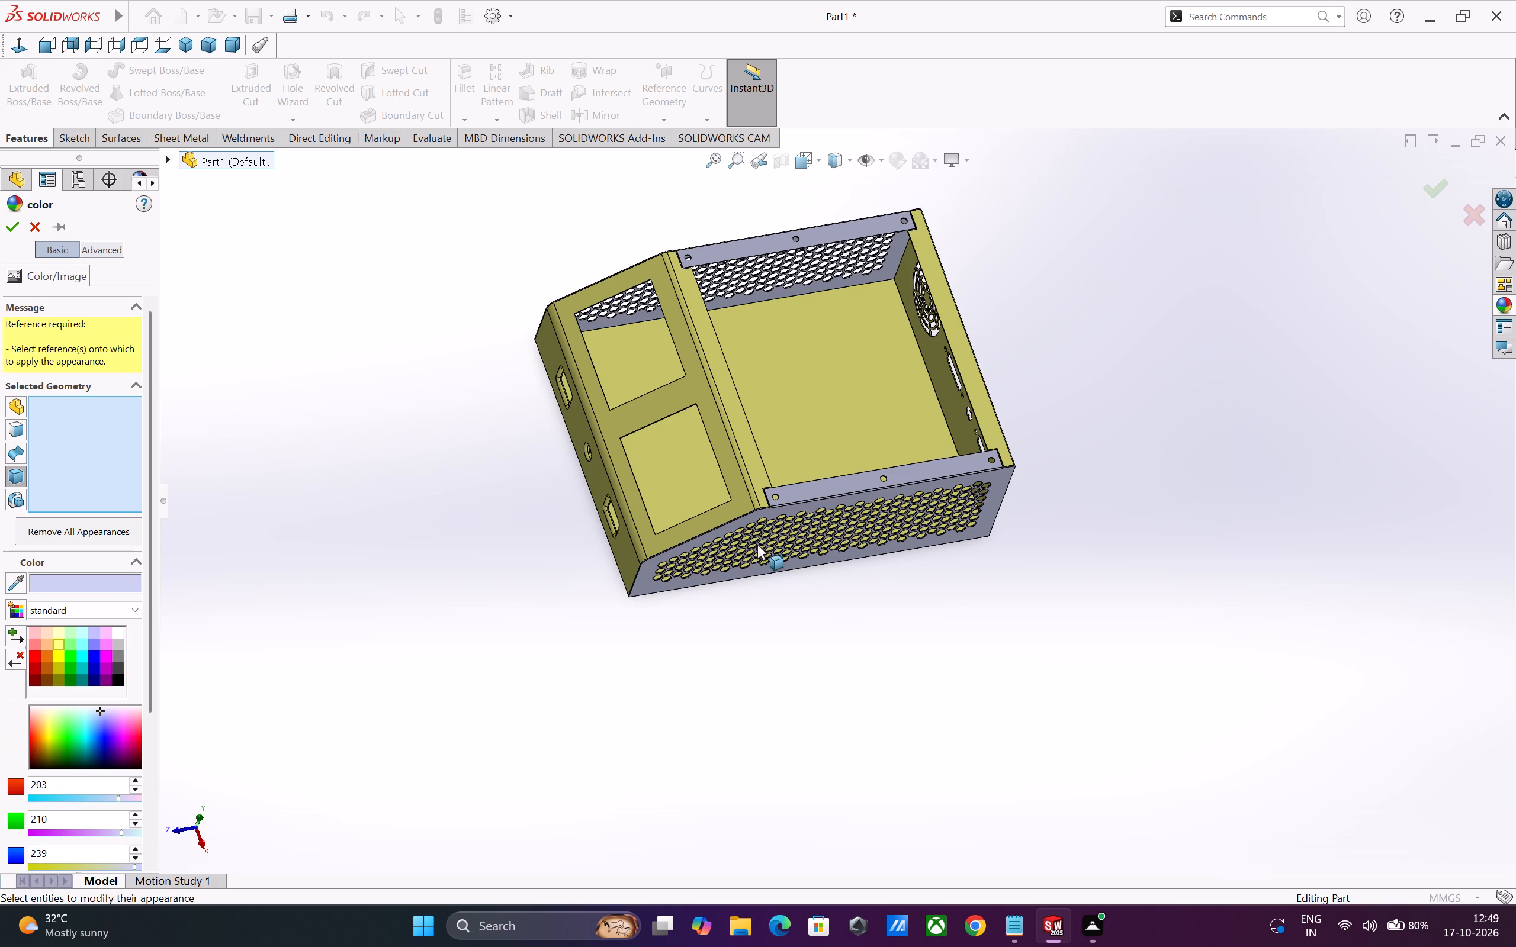
{"action": "scroll", "coordinate": [850, 589], "scroll_direction": "down", "scroll_amount": 1}
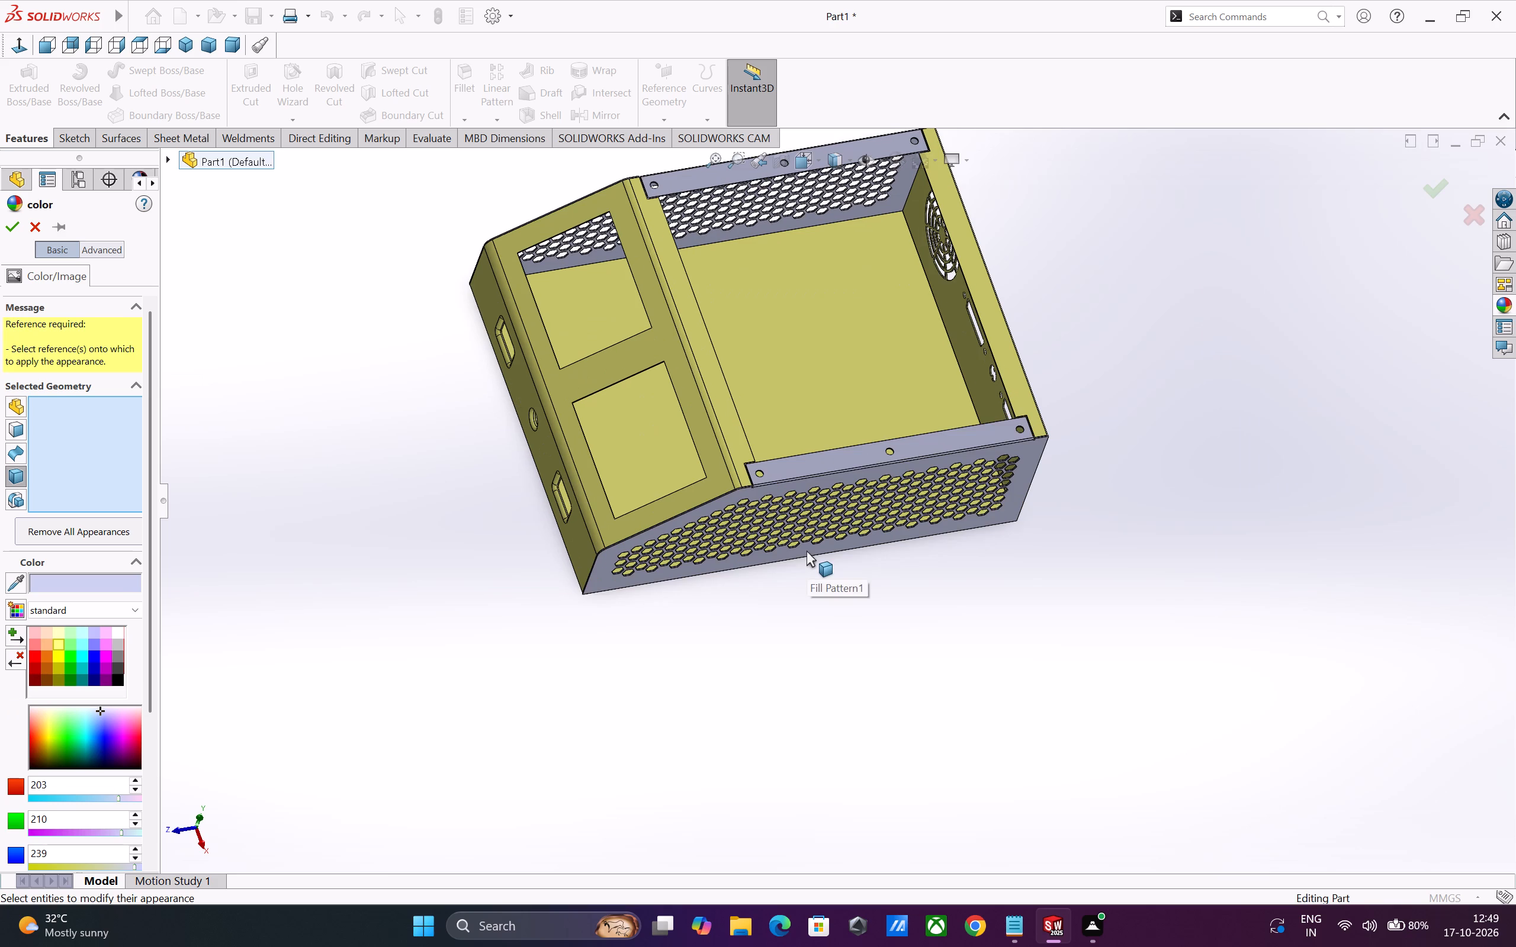
{"action": "left_click", "coordinate": [807, 550]}
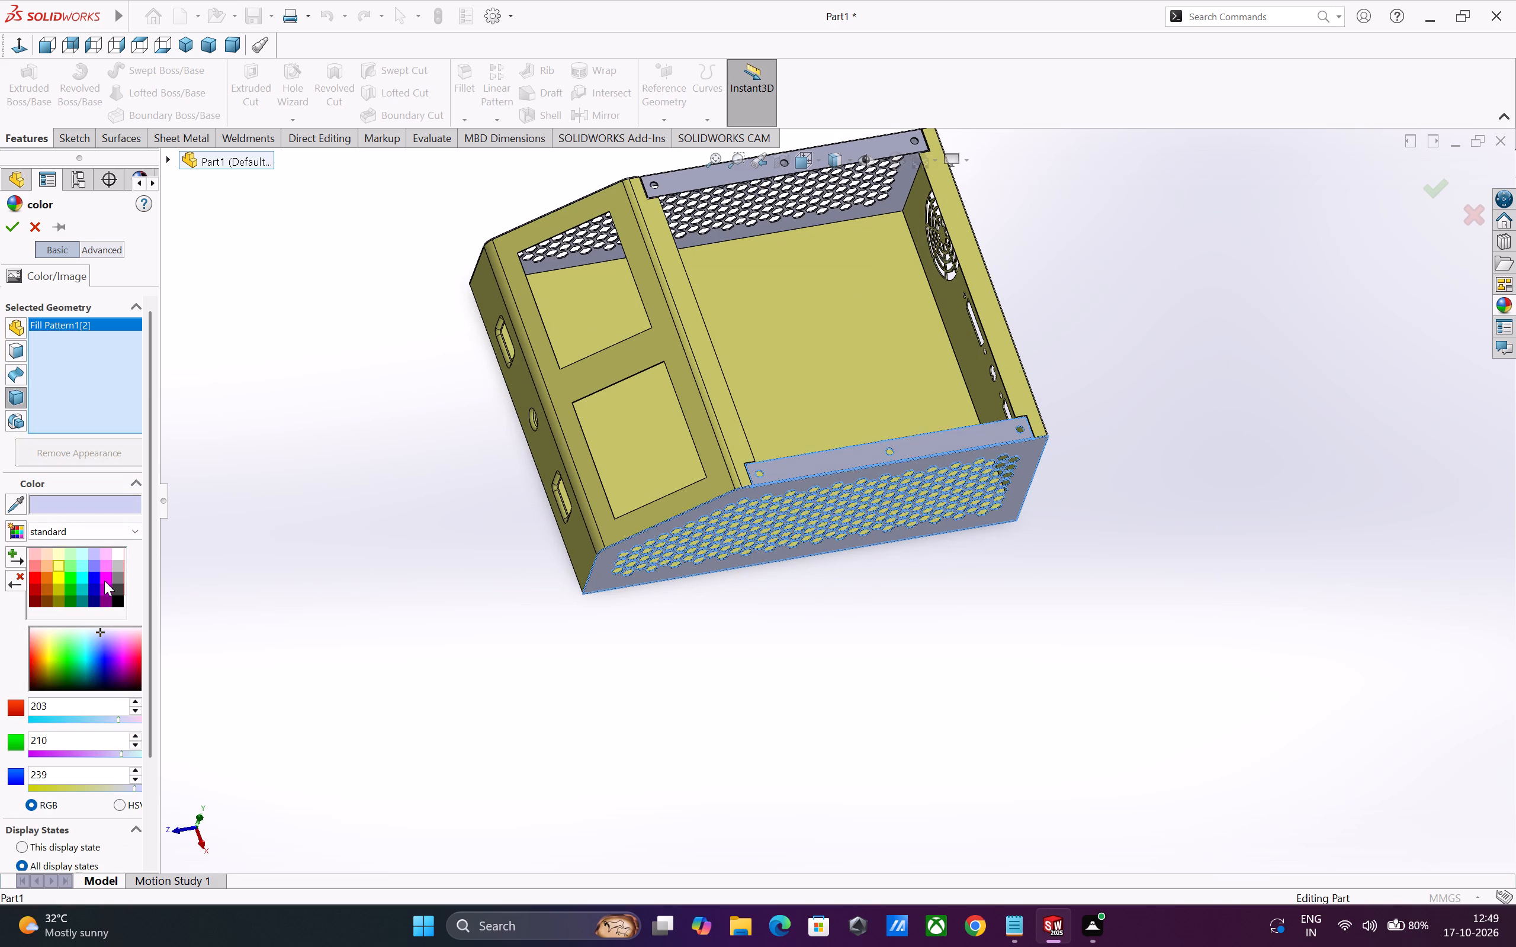
{"action": "left_click", "coordinate": [93, 561]}
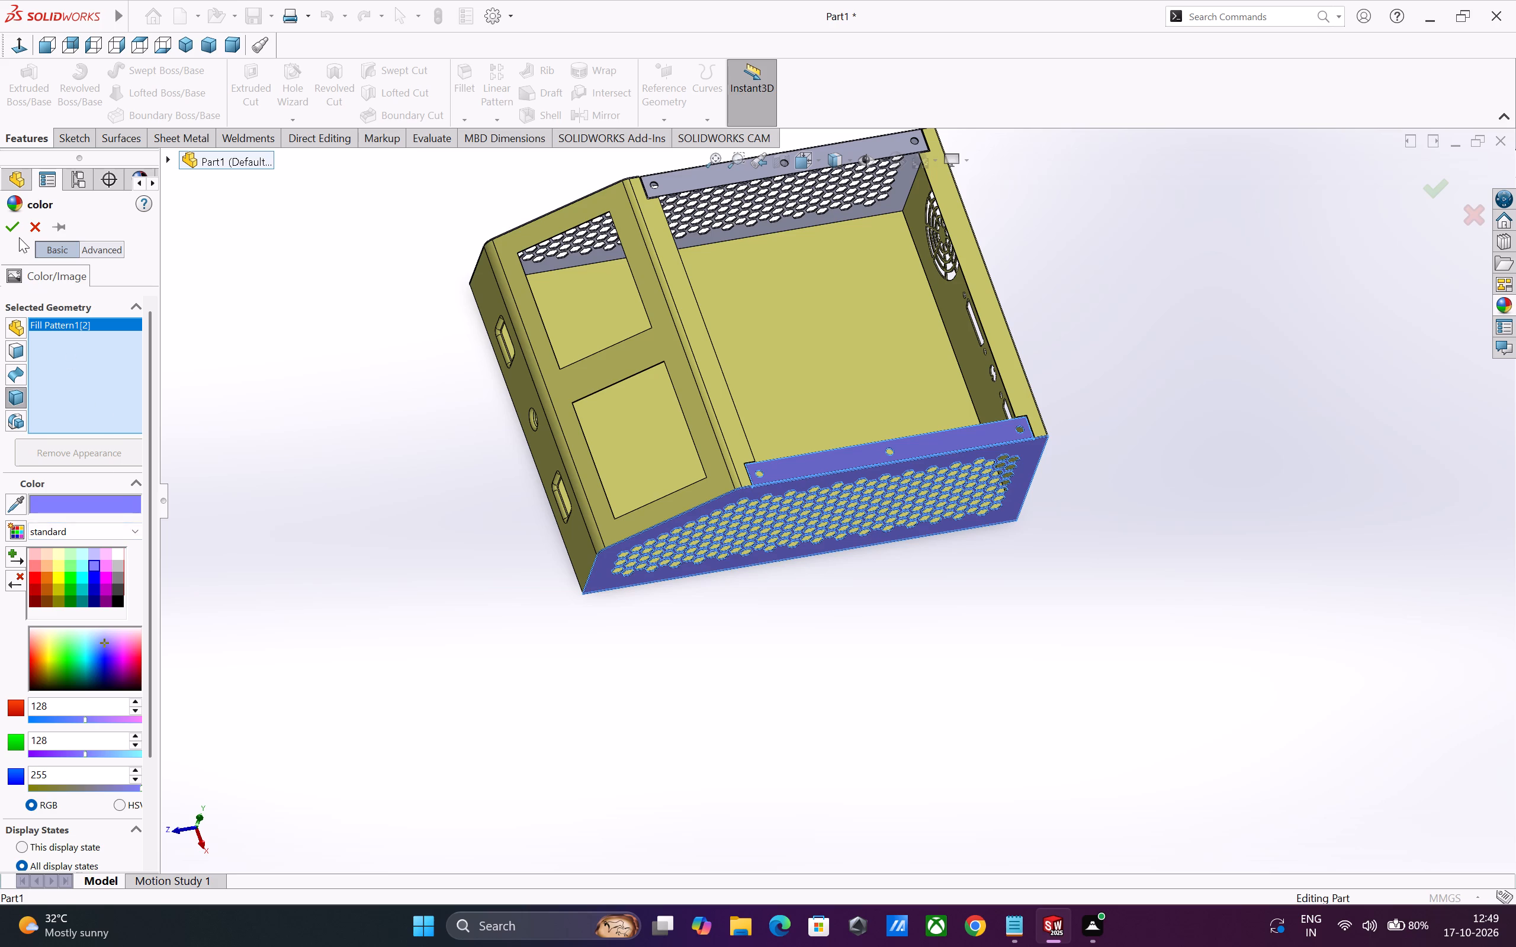
{"action": "left_click", "coordinate": [11, 229]}
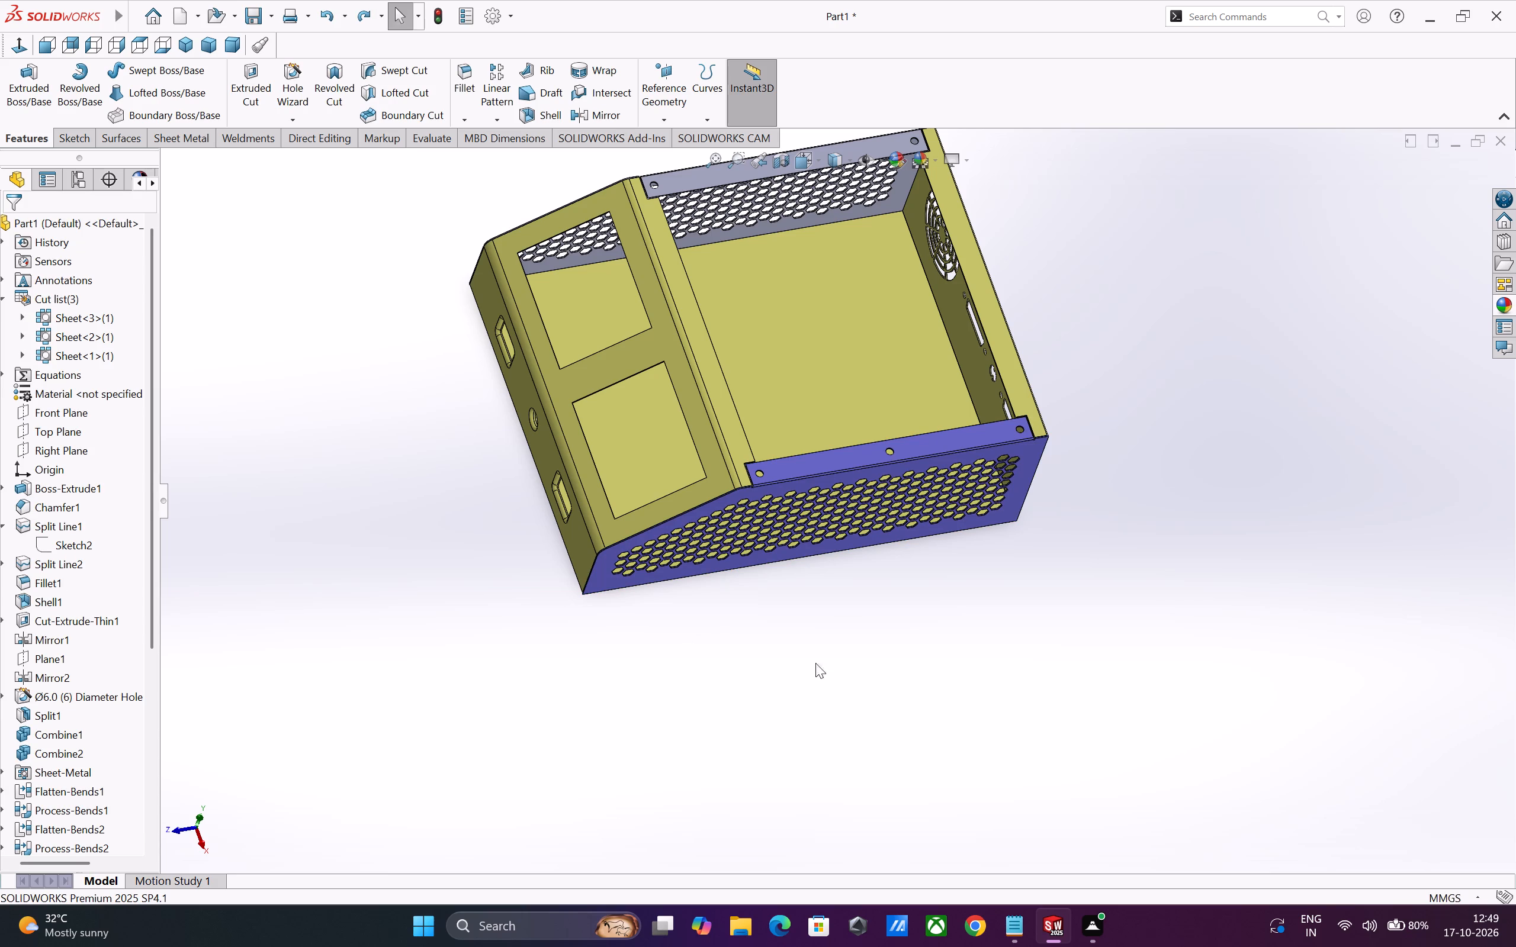
Color the opposite perforated side wall body Fill Pattern1[1], including its flange, red (255, 0, 0).
{"action": "middle_click_drag", "start_coordinate": [829, 666], "coordinate": [897, 703]}
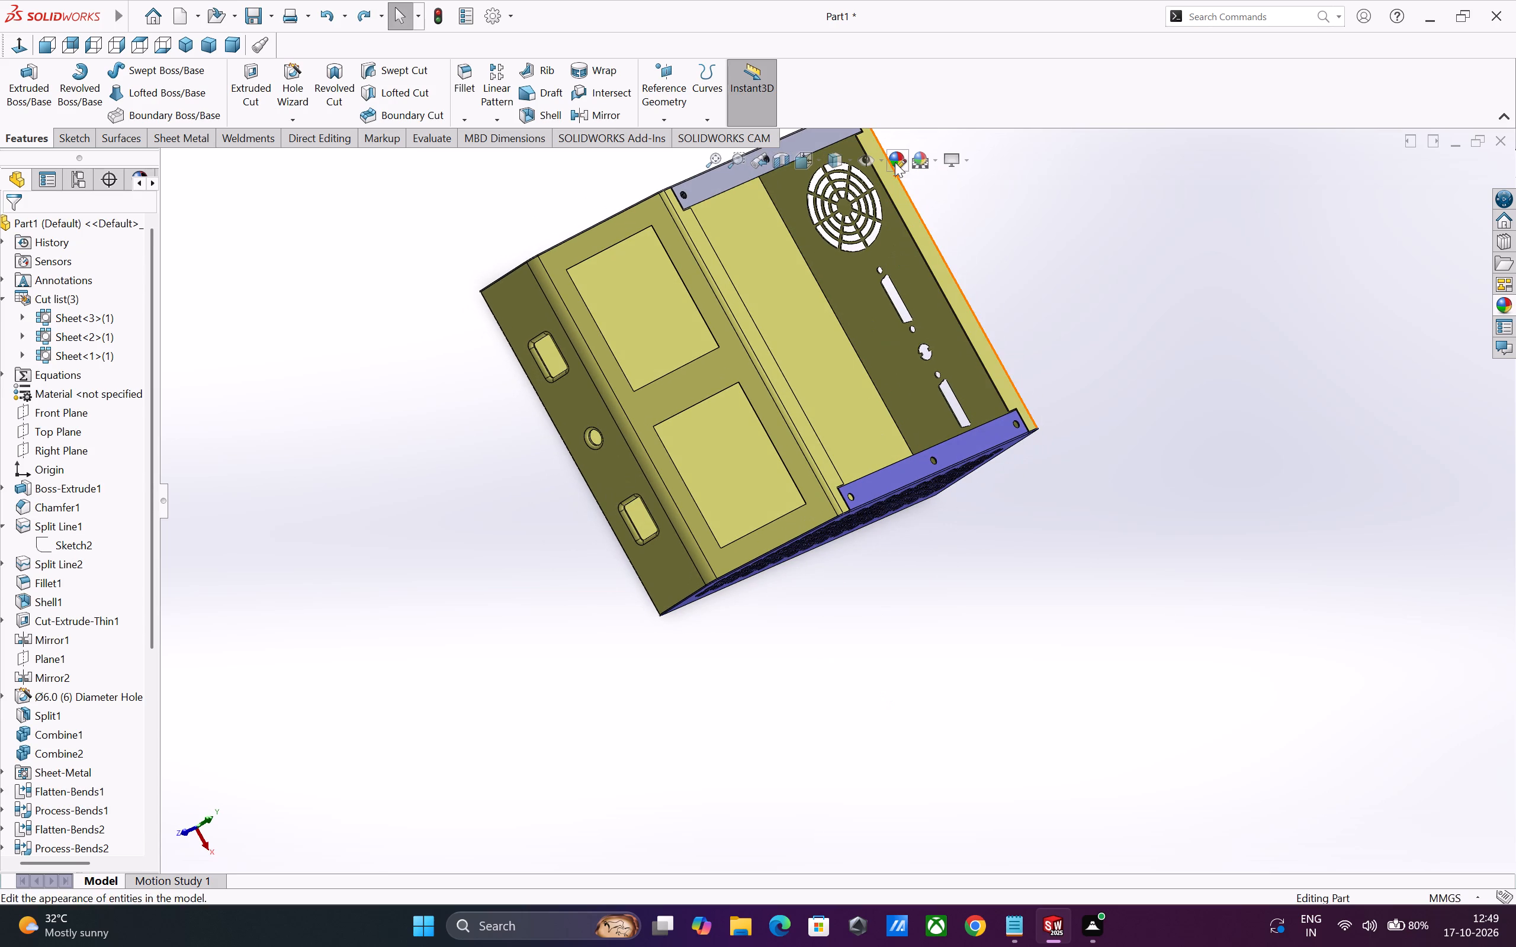
{"action": "left_click", "coordinate": [895, 162]}
{"action": "right_click", "coordinate": [56, 392]}
{"action": "left_click", "coordinate": [85, 398]}
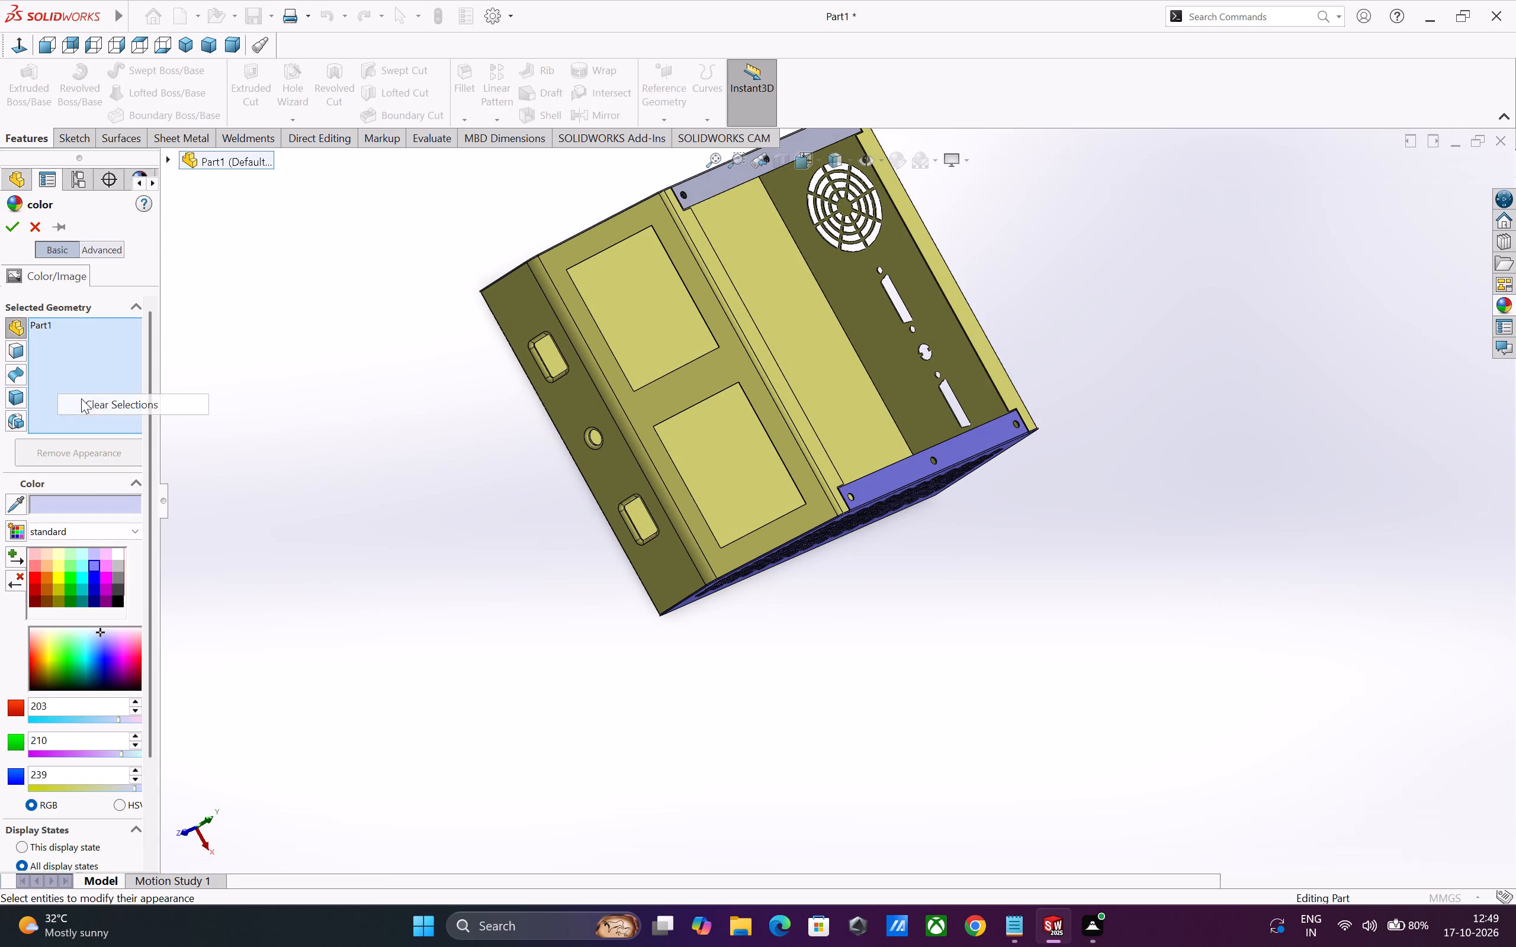
{"action": "left_click", "coordinate": [13, 472]}
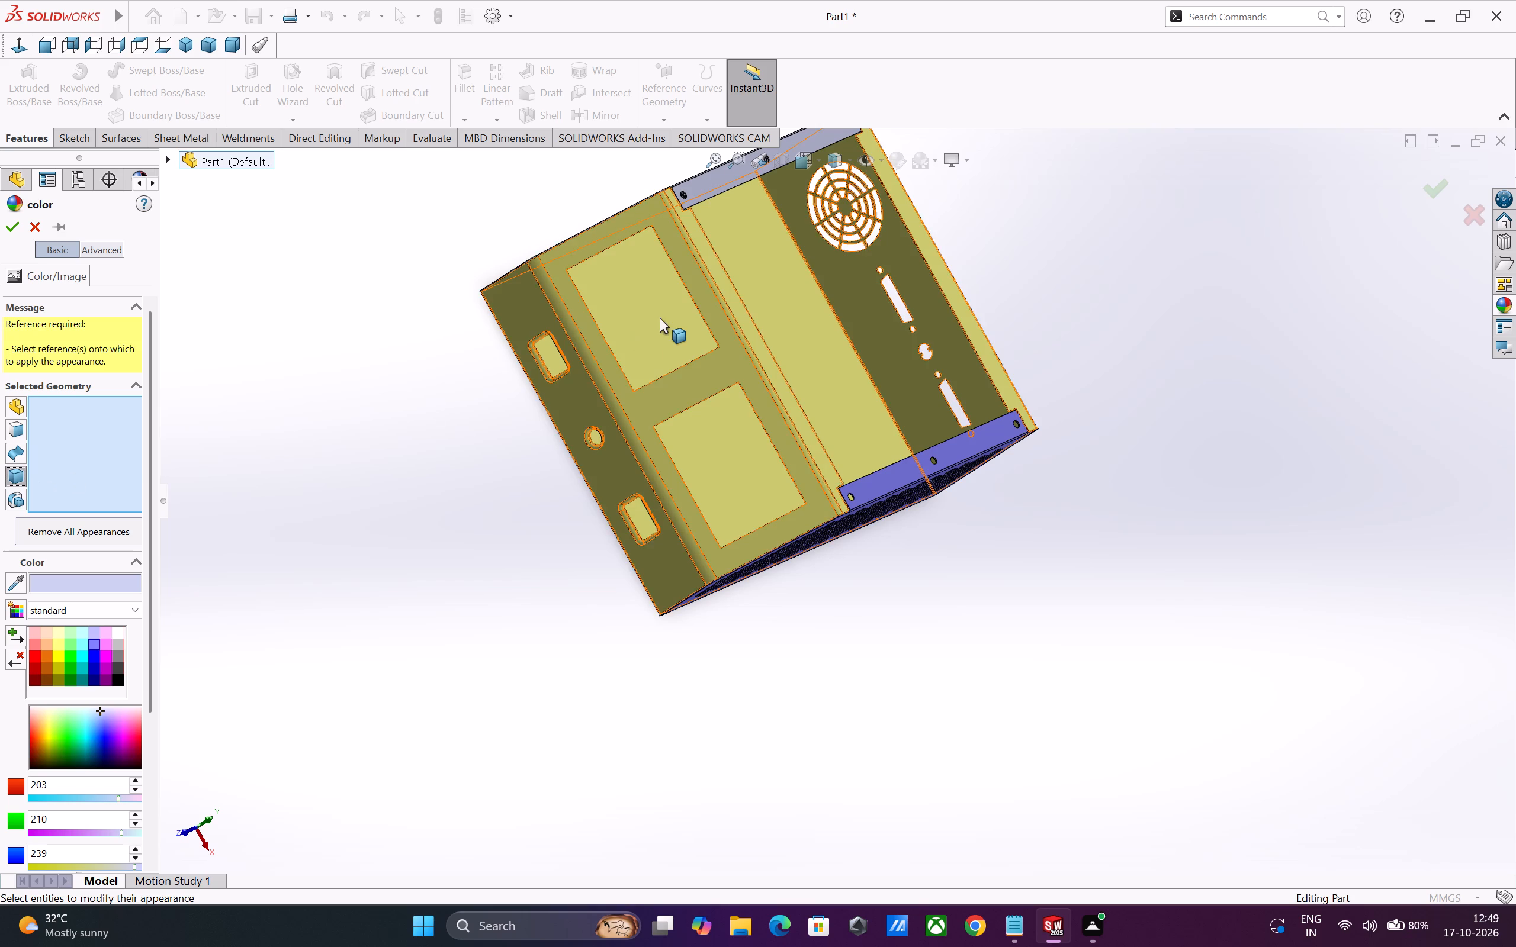
{"action": "middle_click_drag", "start_coordinate": [660, 317], "coordinate": [705, 473]}
{"action": "left_click", "coordinate": [576, 397]}
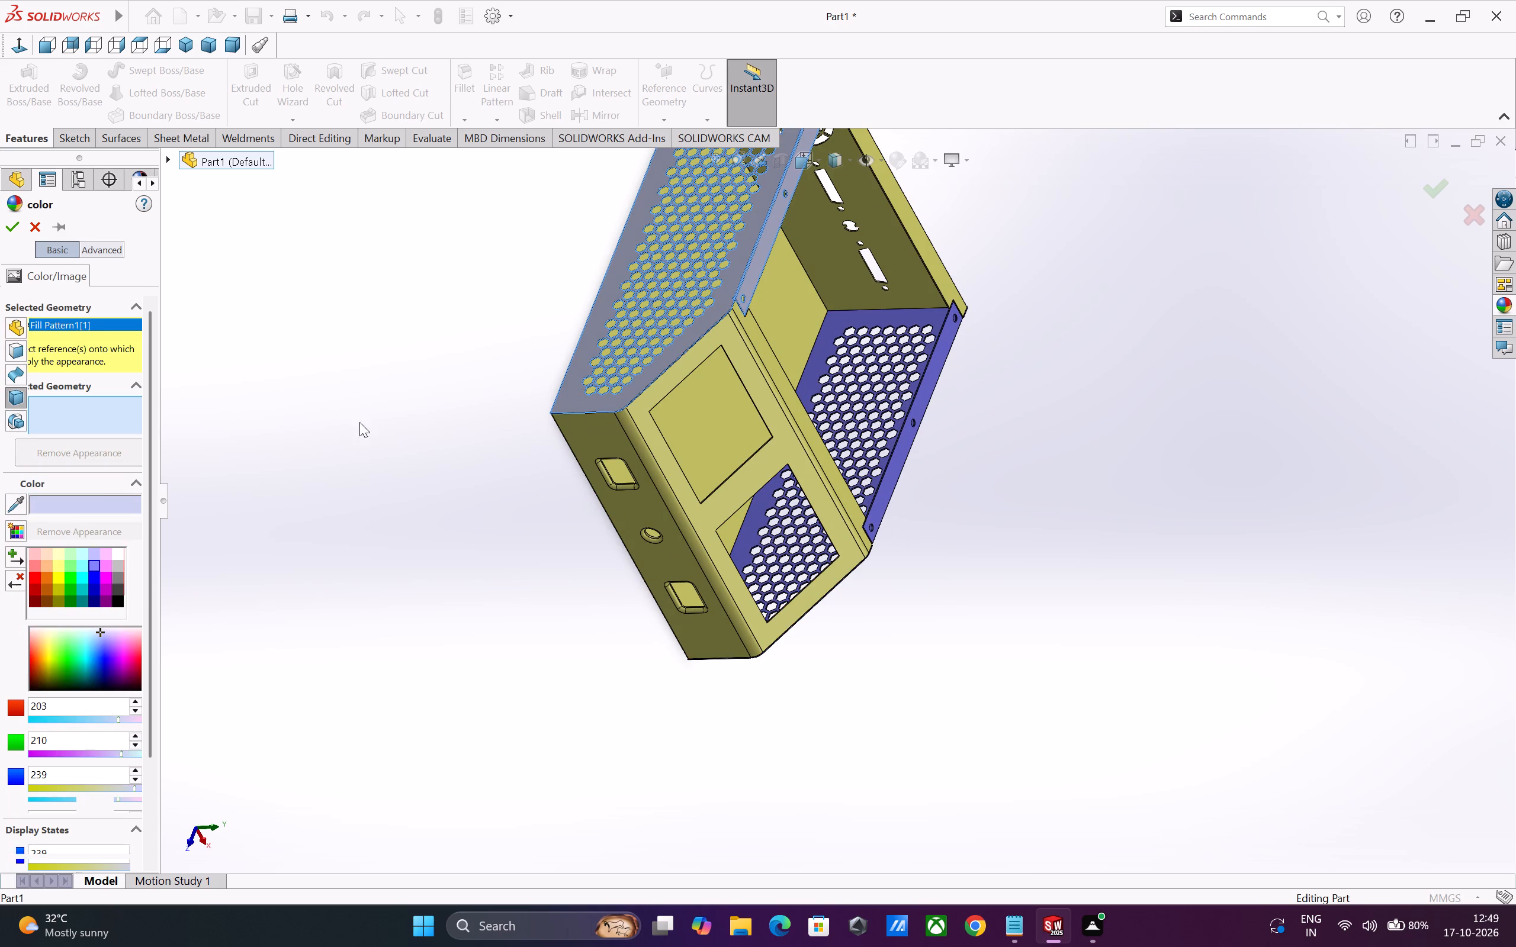
{"action": "left_click", "coordinate": [97, 562]}
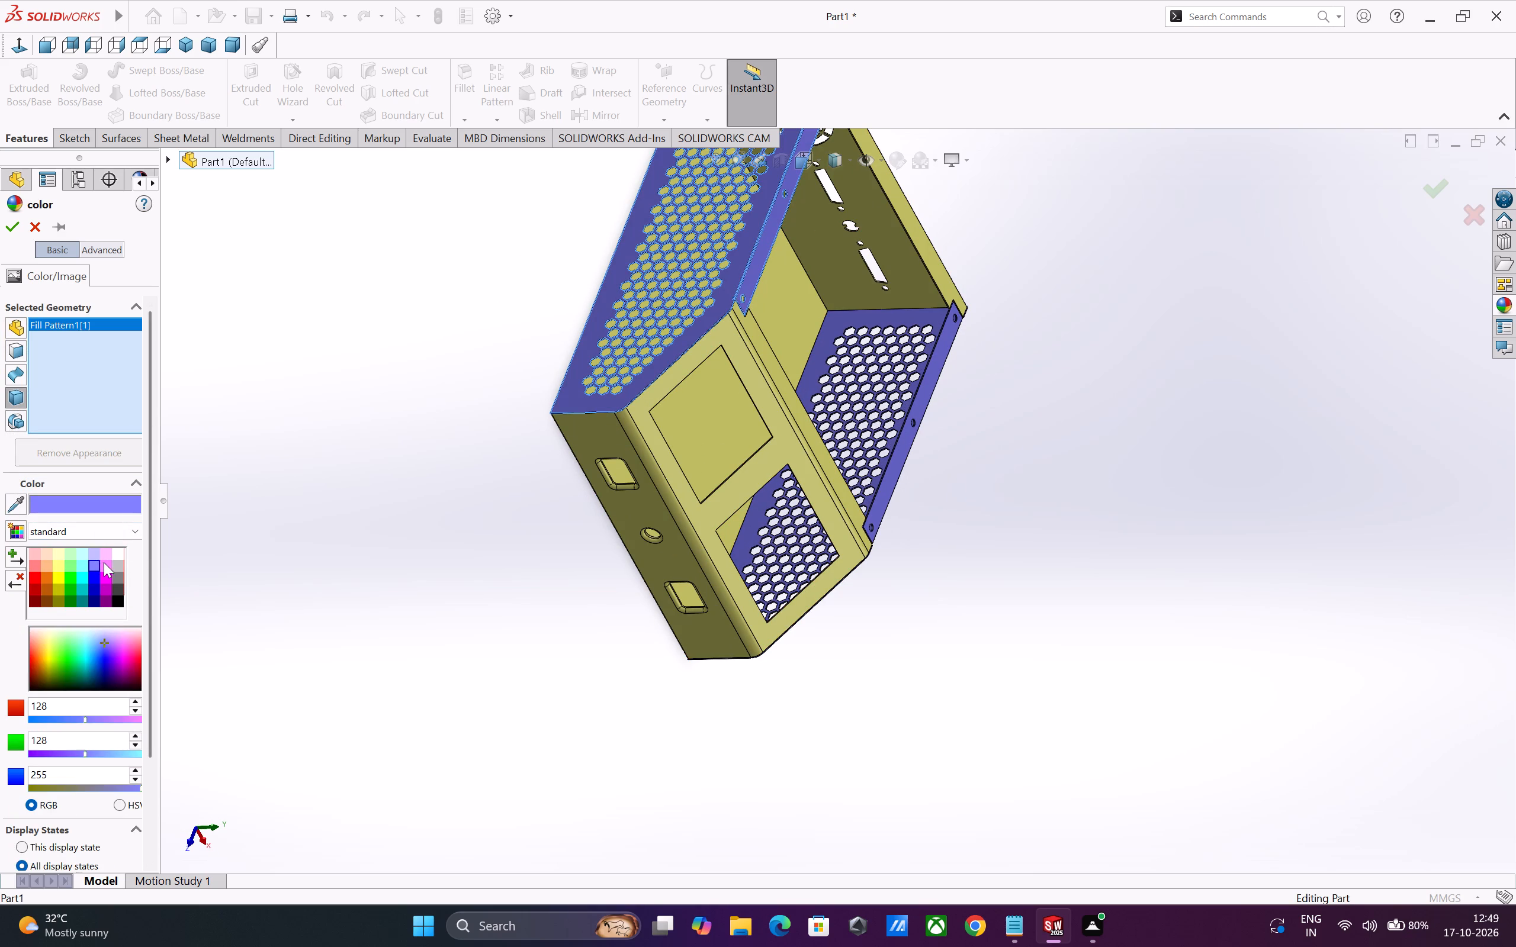
{"action": "left_click", "coordinate": [37, 576]}
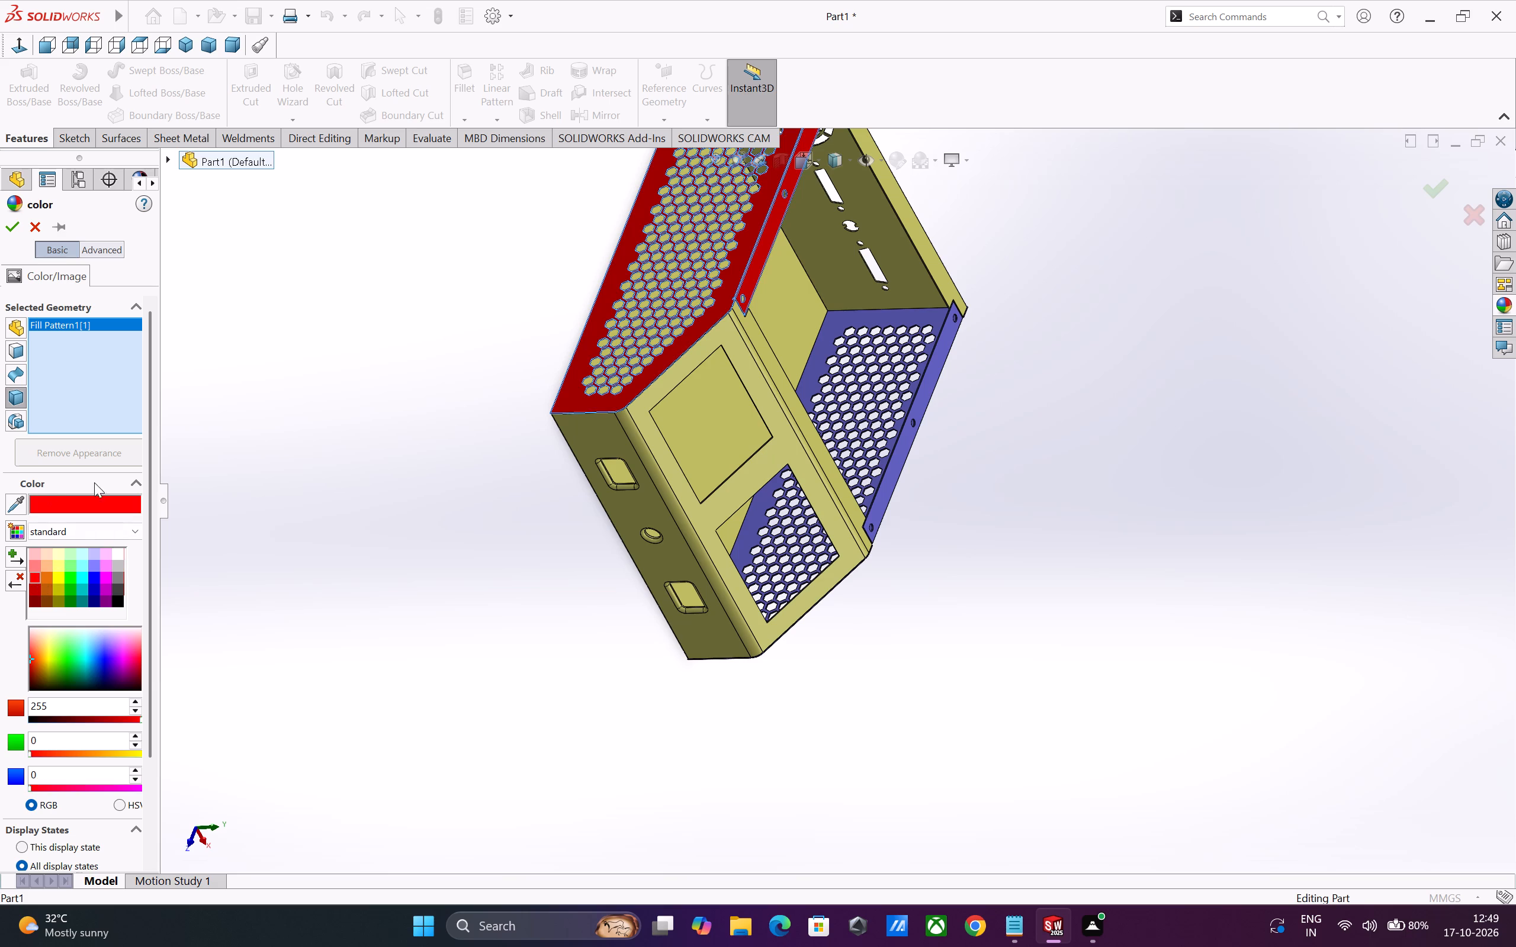
{"action": "scroll", "coordinate": [441, 547], "scroll_direction": "up", "scroll_amount": 2}
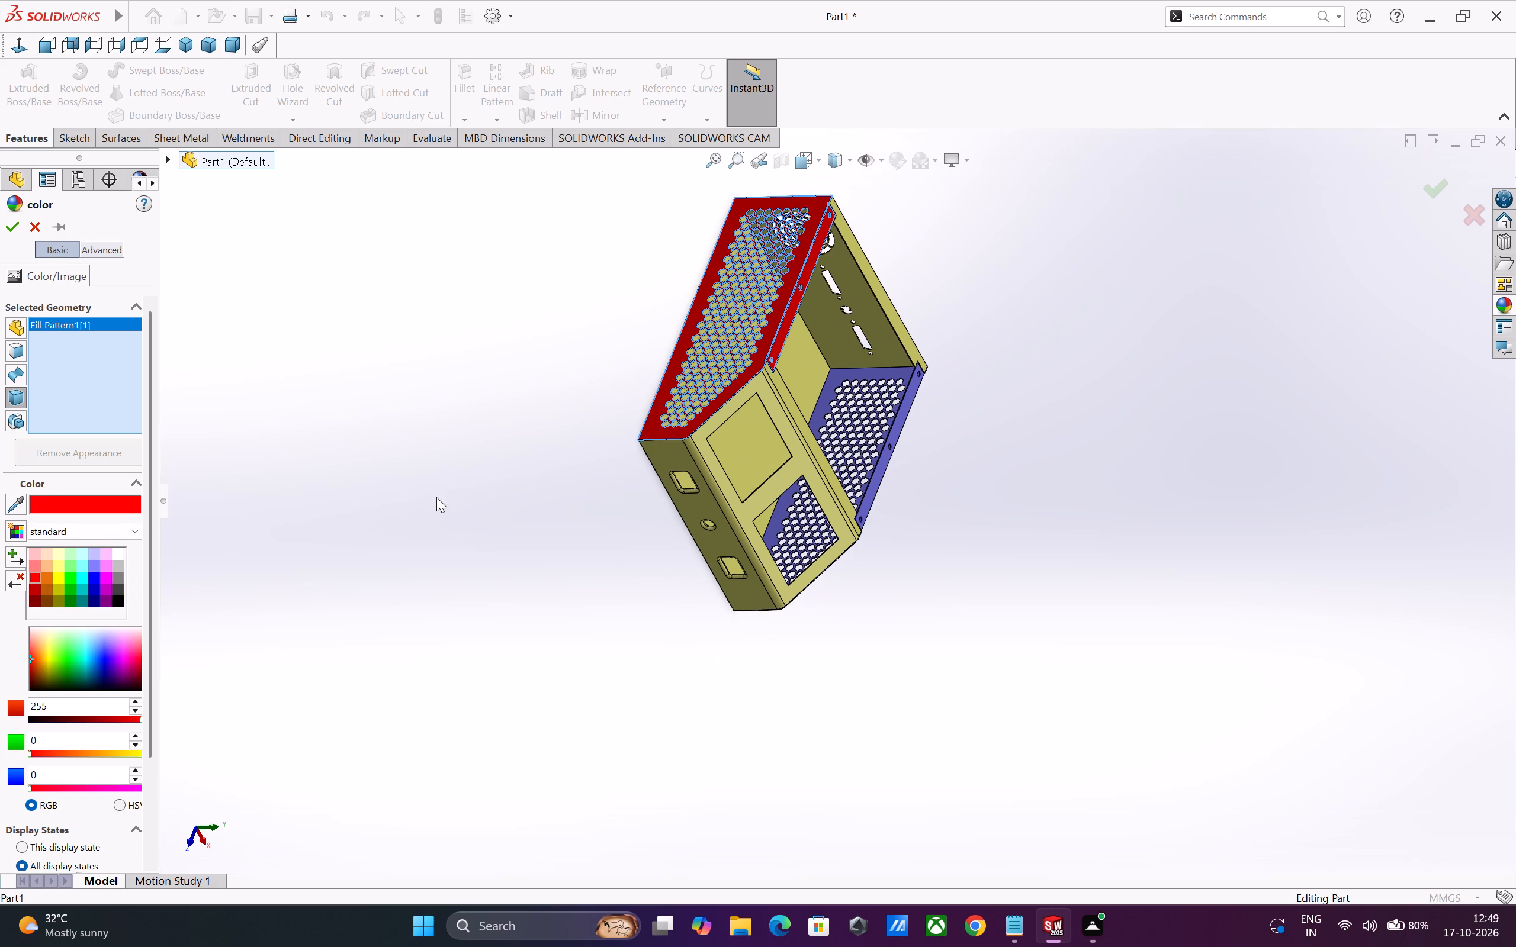
{"action": "left_click", "coordinate": [7, 223]}
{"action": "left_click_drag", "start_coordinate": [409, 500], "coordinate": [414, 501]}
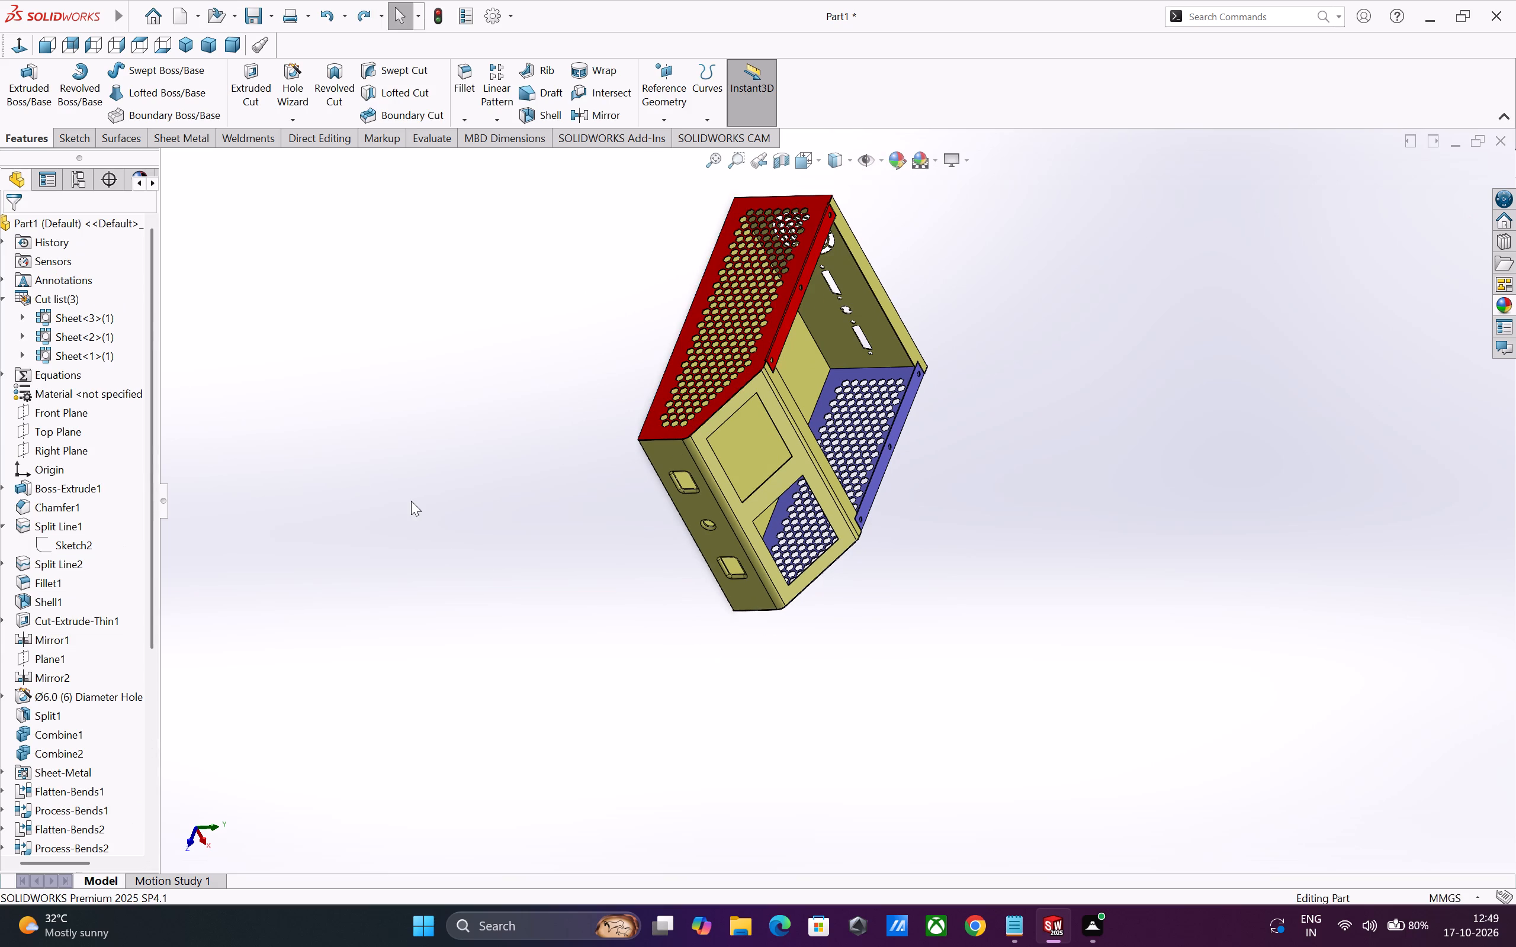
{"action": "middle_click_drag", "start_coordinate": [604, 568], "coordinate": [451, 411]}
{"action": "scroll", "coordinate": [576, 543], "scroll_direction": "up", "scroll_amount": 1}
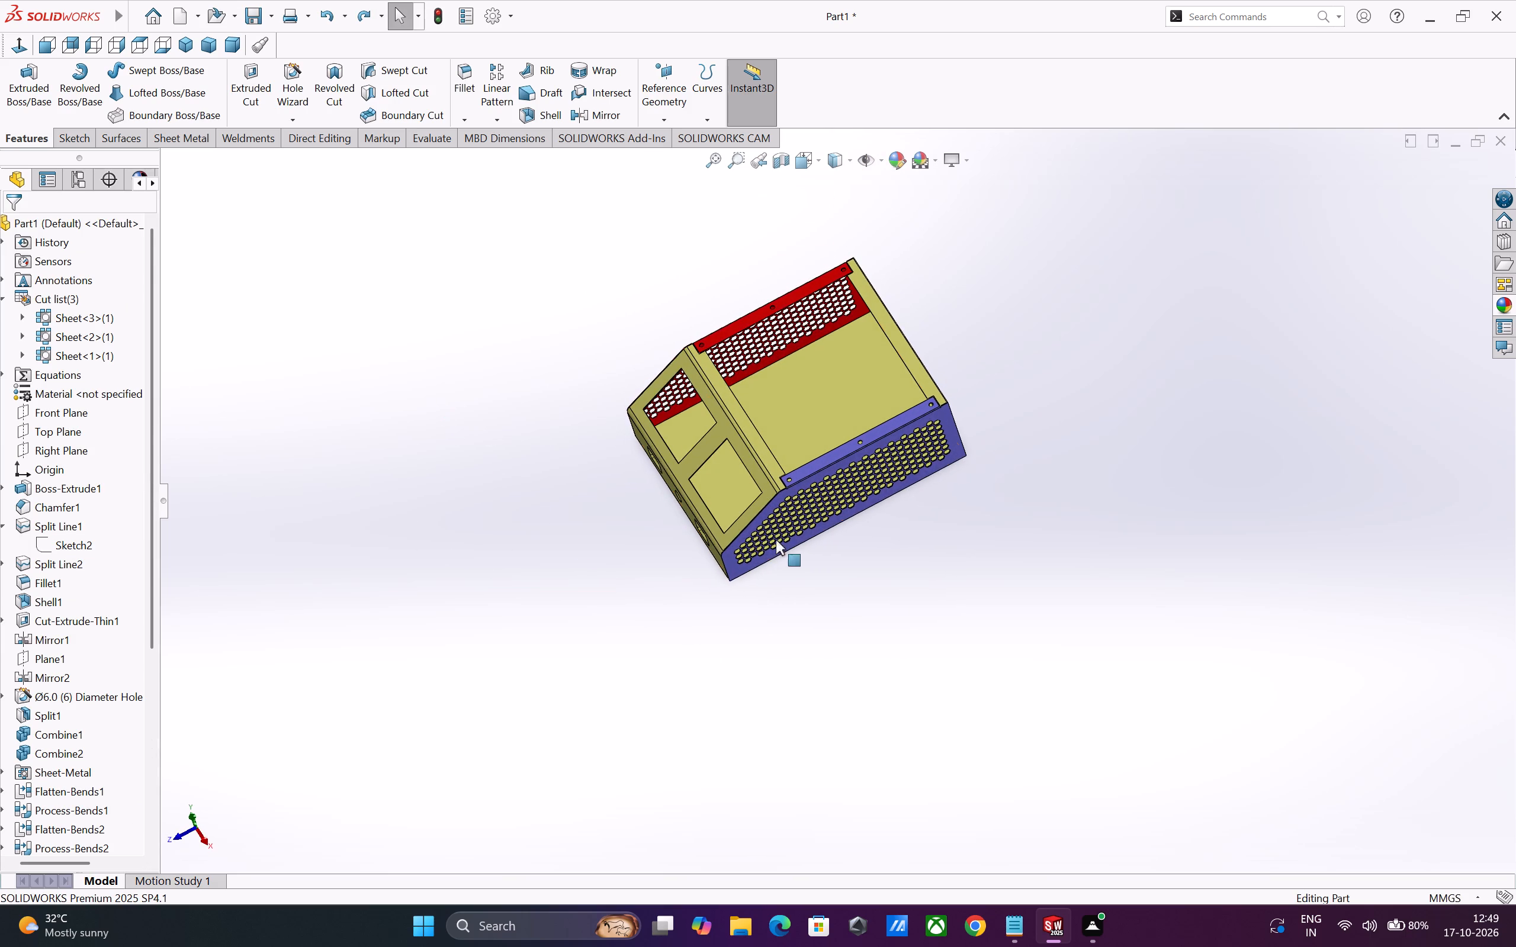
Flatten the main housing body to check its flat pattern, and return it to the folded state.
{"action": "scroll", "coordinate": [798, 524], "scroll_direction": "down", "scroll_amount": 2}
{"action": "middle_click_drag", "start_coordinate": [834, 521], "coordinate": [819, 478]}
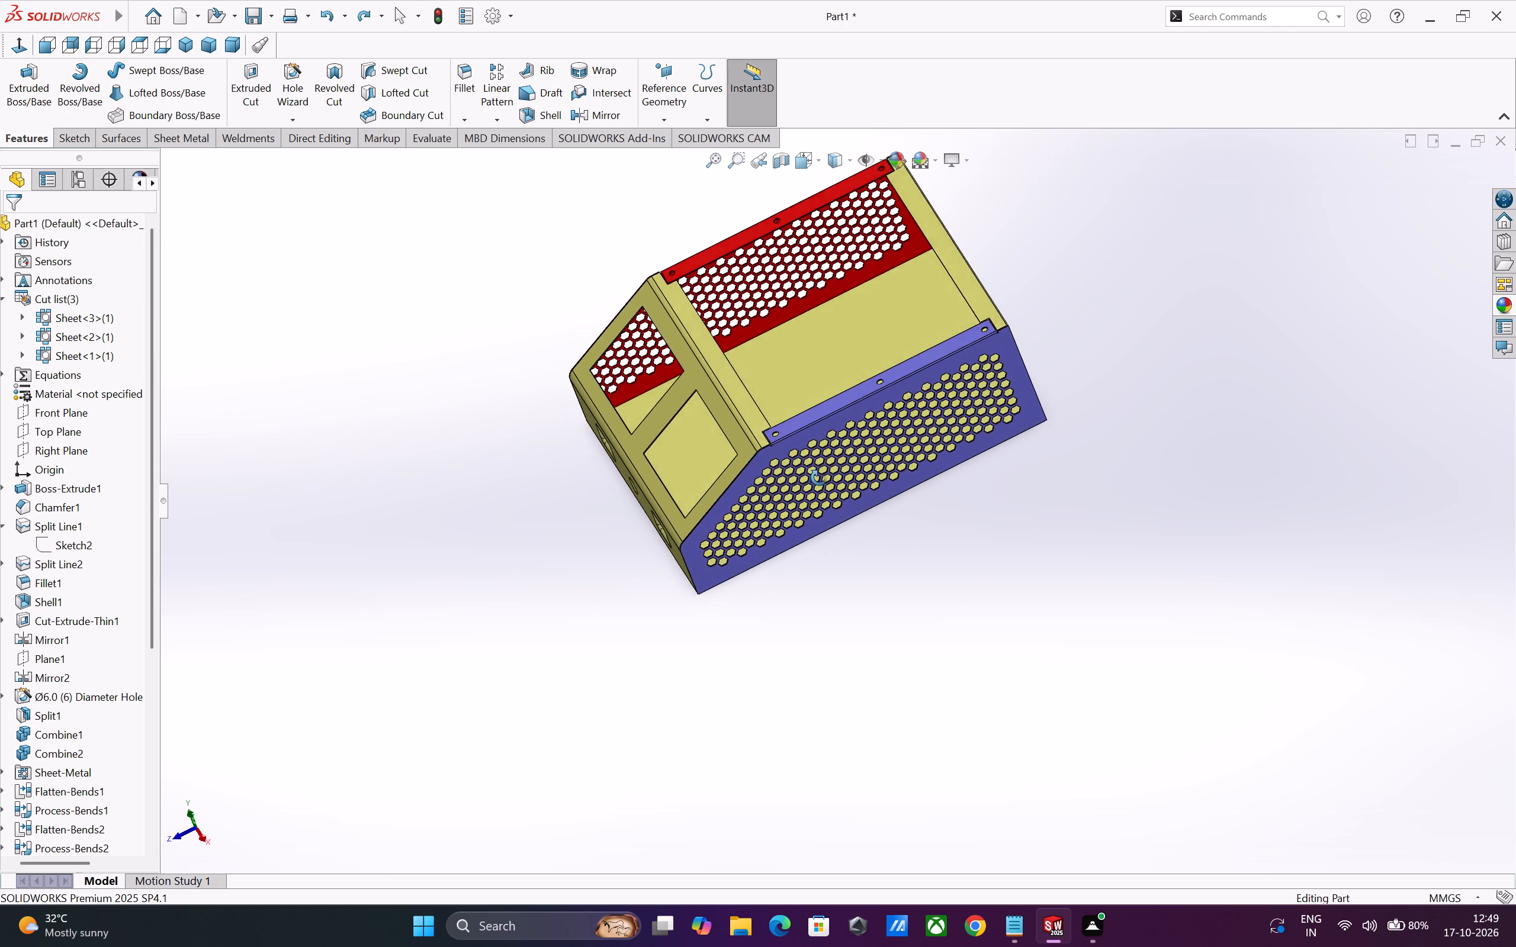
{"action": "middle_click_drag", "start_coordinate": [819, 478], "coordinate": [868, 460]}
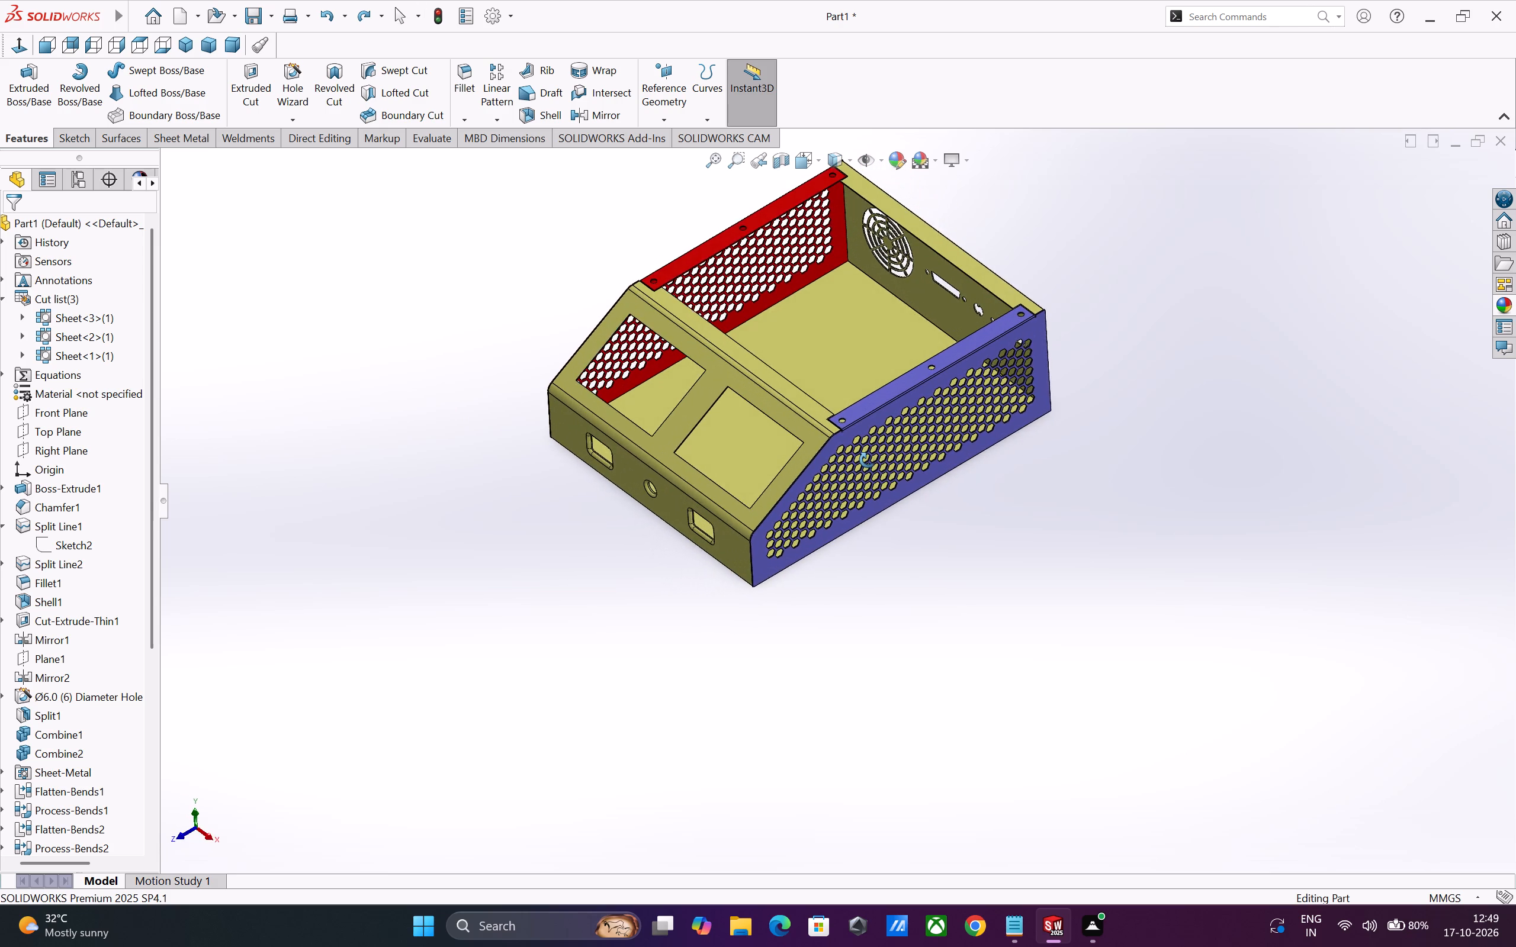
{"action": "middle_click_drag", "start_coordinate": [868, 460], "coordinate": [880, 462]}
{"action": "scroll", "coordinate": [880, 462], "scroll_direction": "up", "scroll_amount": 1}
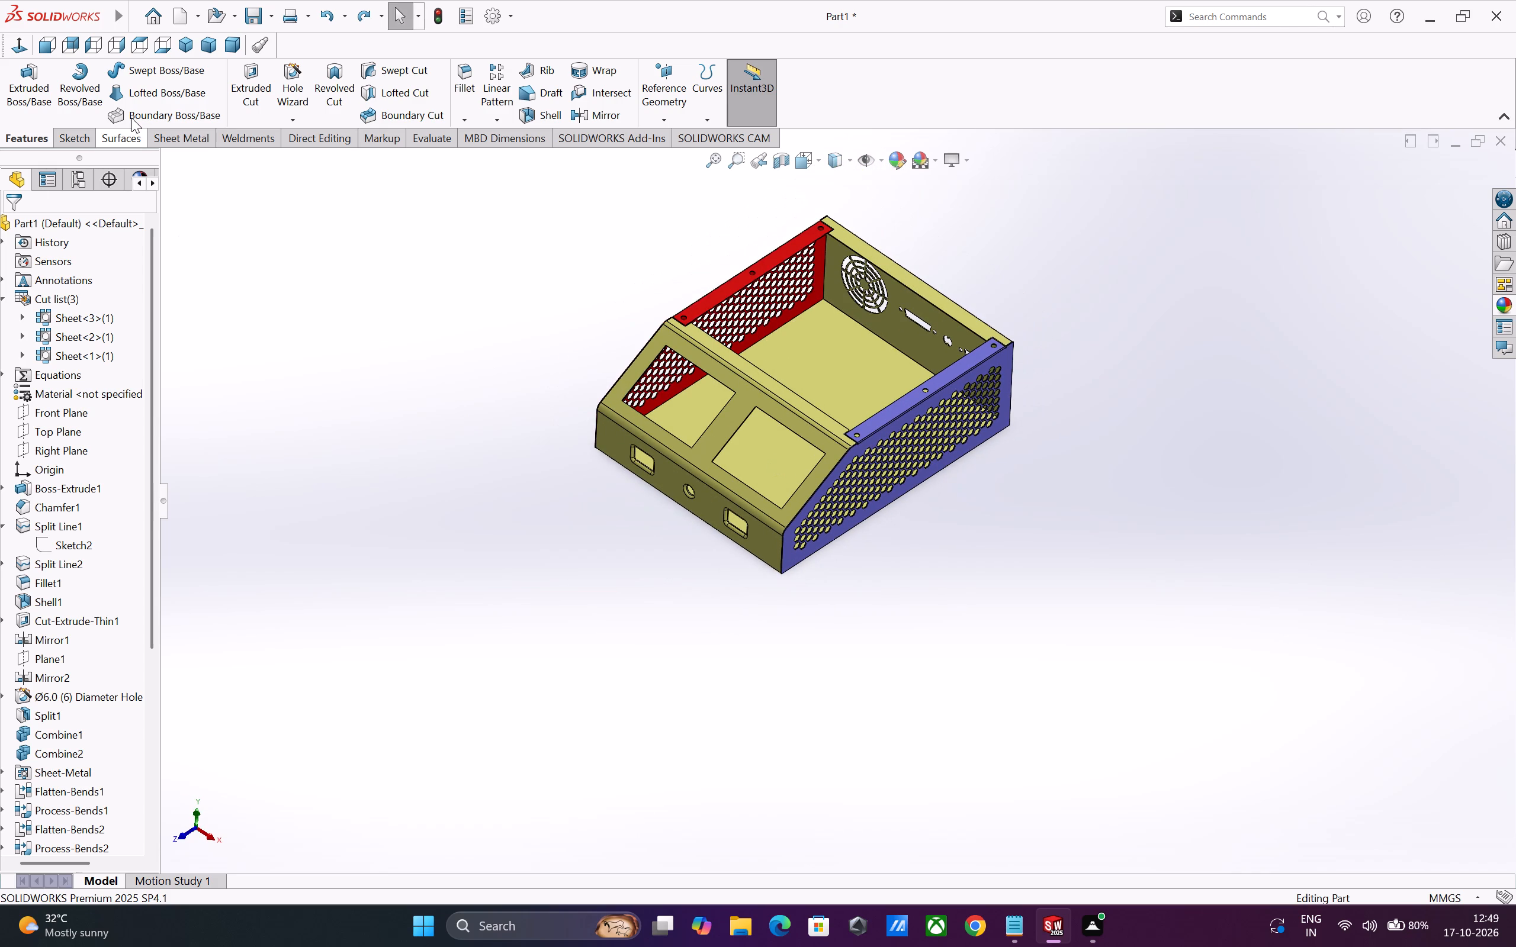
{"action": "left_click", "coordinate": [120, 137]}
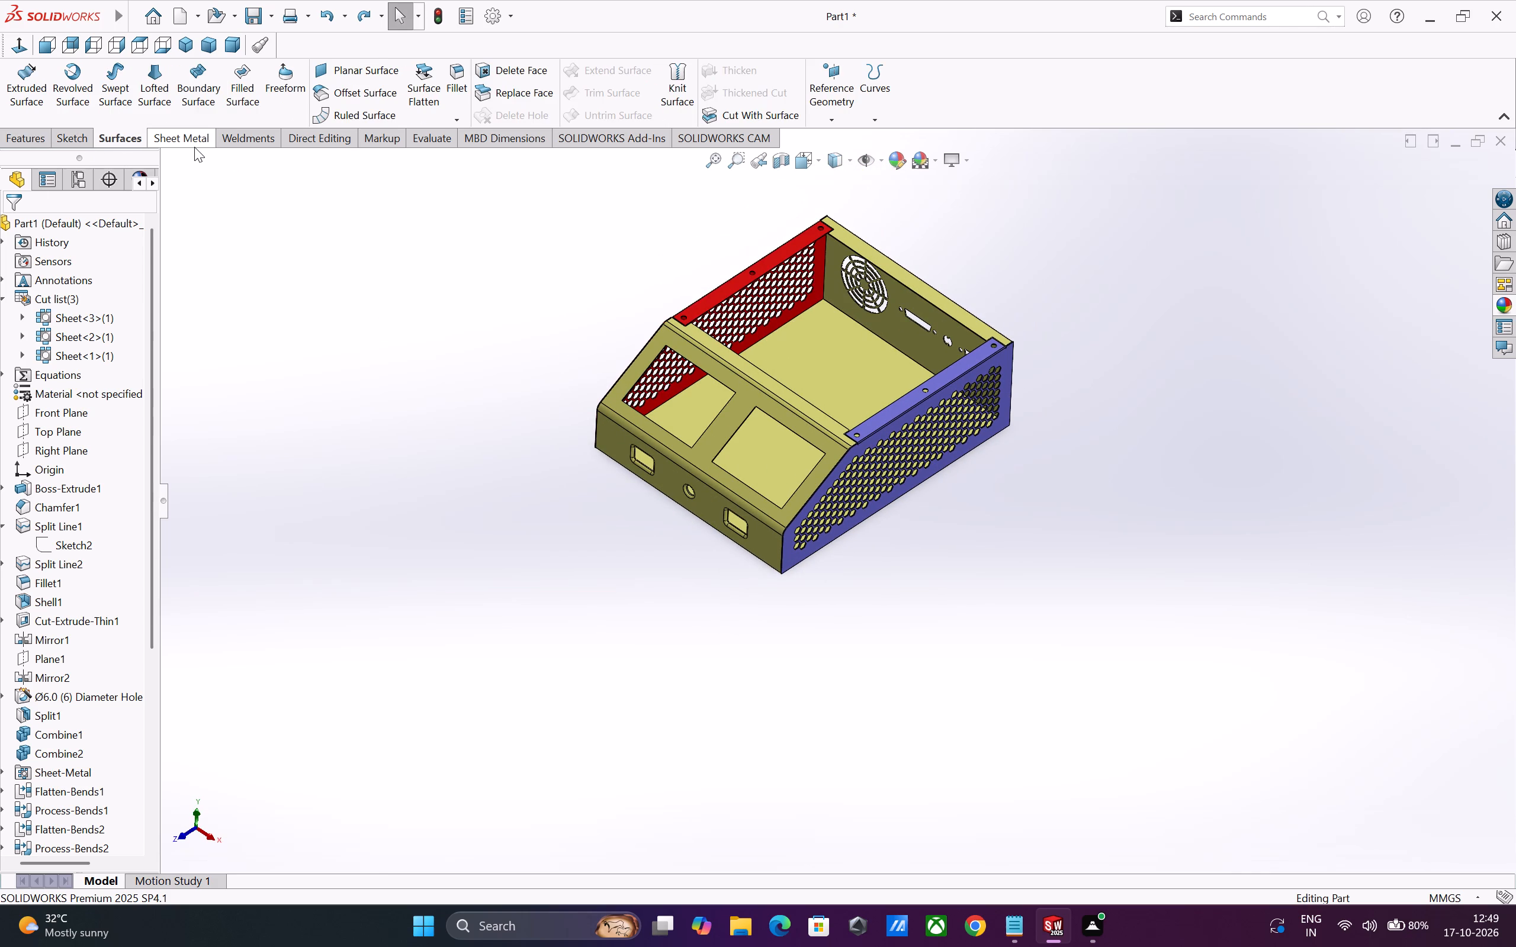
{"action": "left_click", "coordinate": [194, 147]}
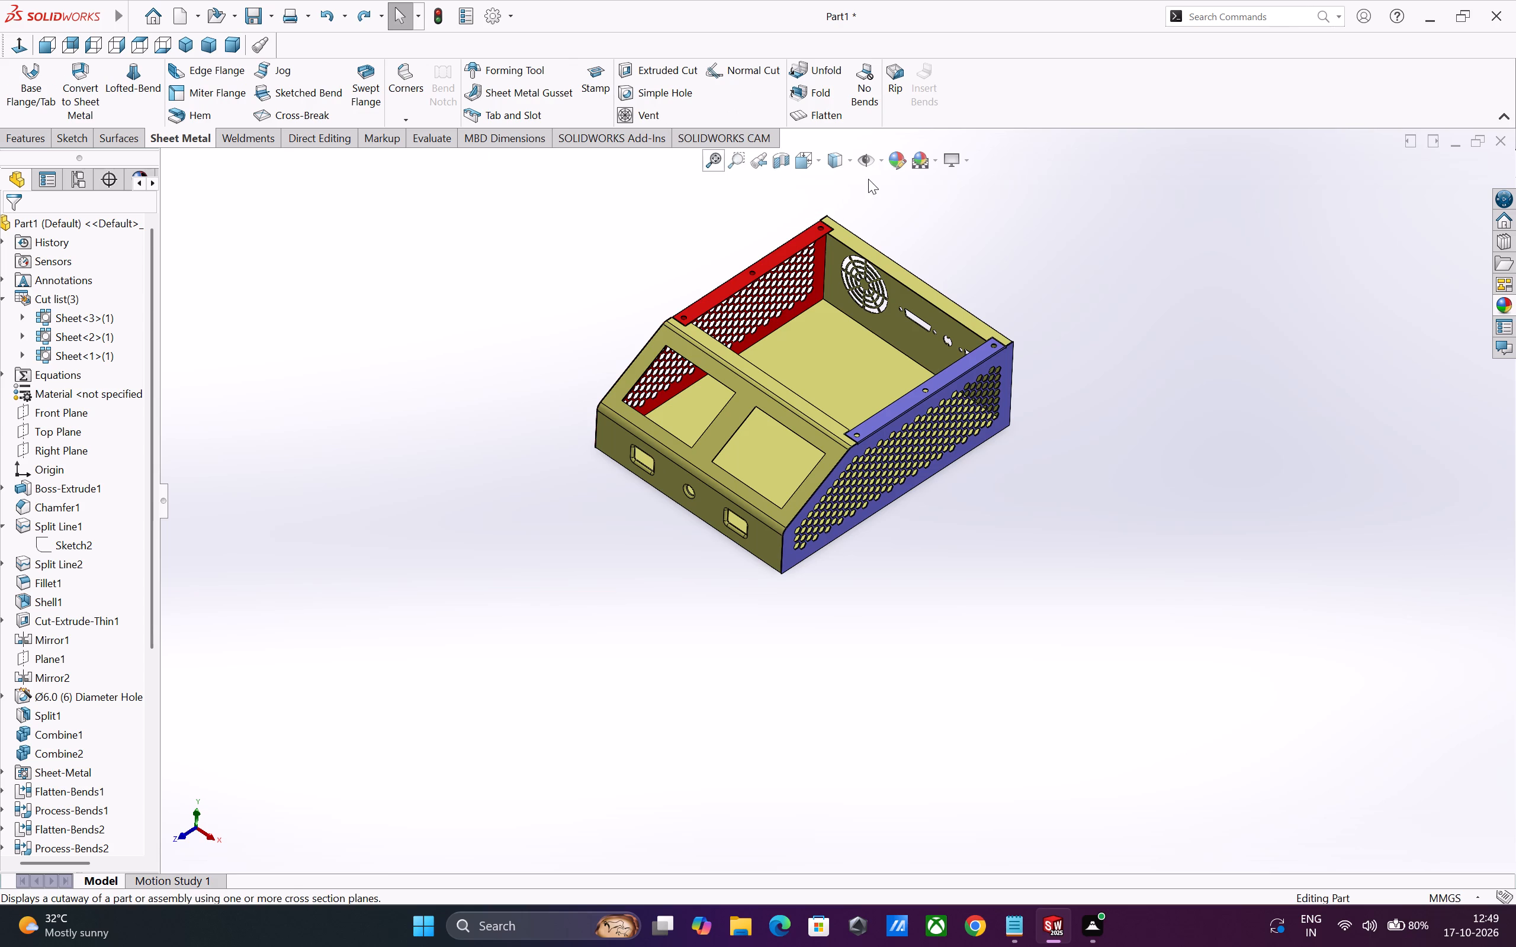
{"action": "left_click", "coordinate": [838, 113]}
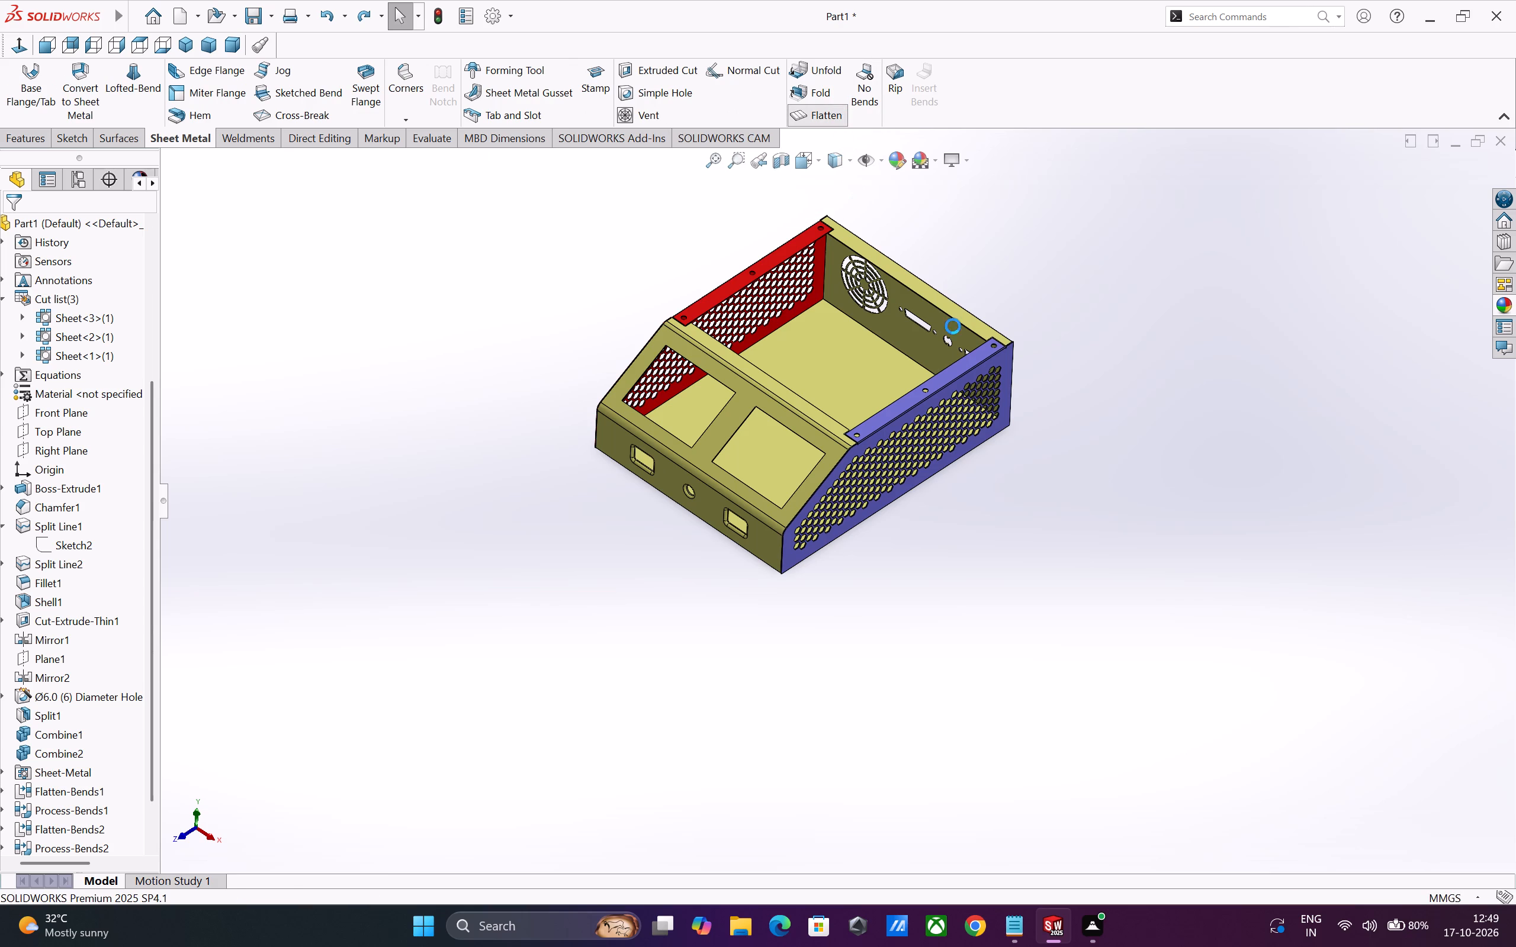
{"action": "scroll", "coordinate": [918, 428], "scroll_direction": "up", "scroll_amount": 2}
{"action": "scroll", "coordinate": [820, 429], "scroll_direction": "down", "scroll_amount": 3}
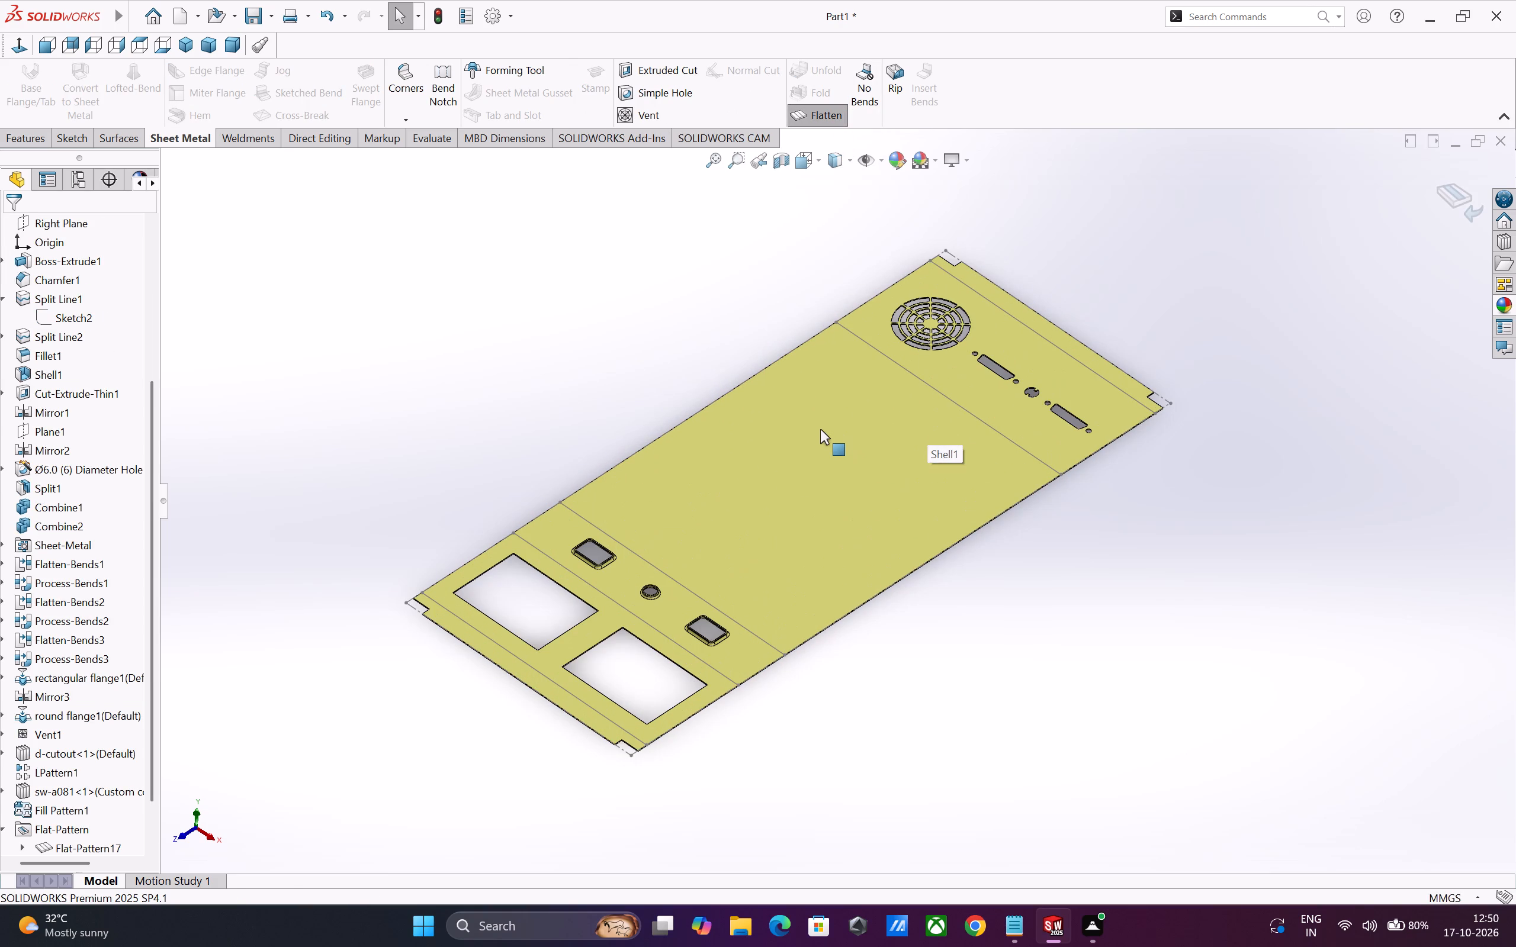
{"action": "left_click", "coordinate": [811, 121]}
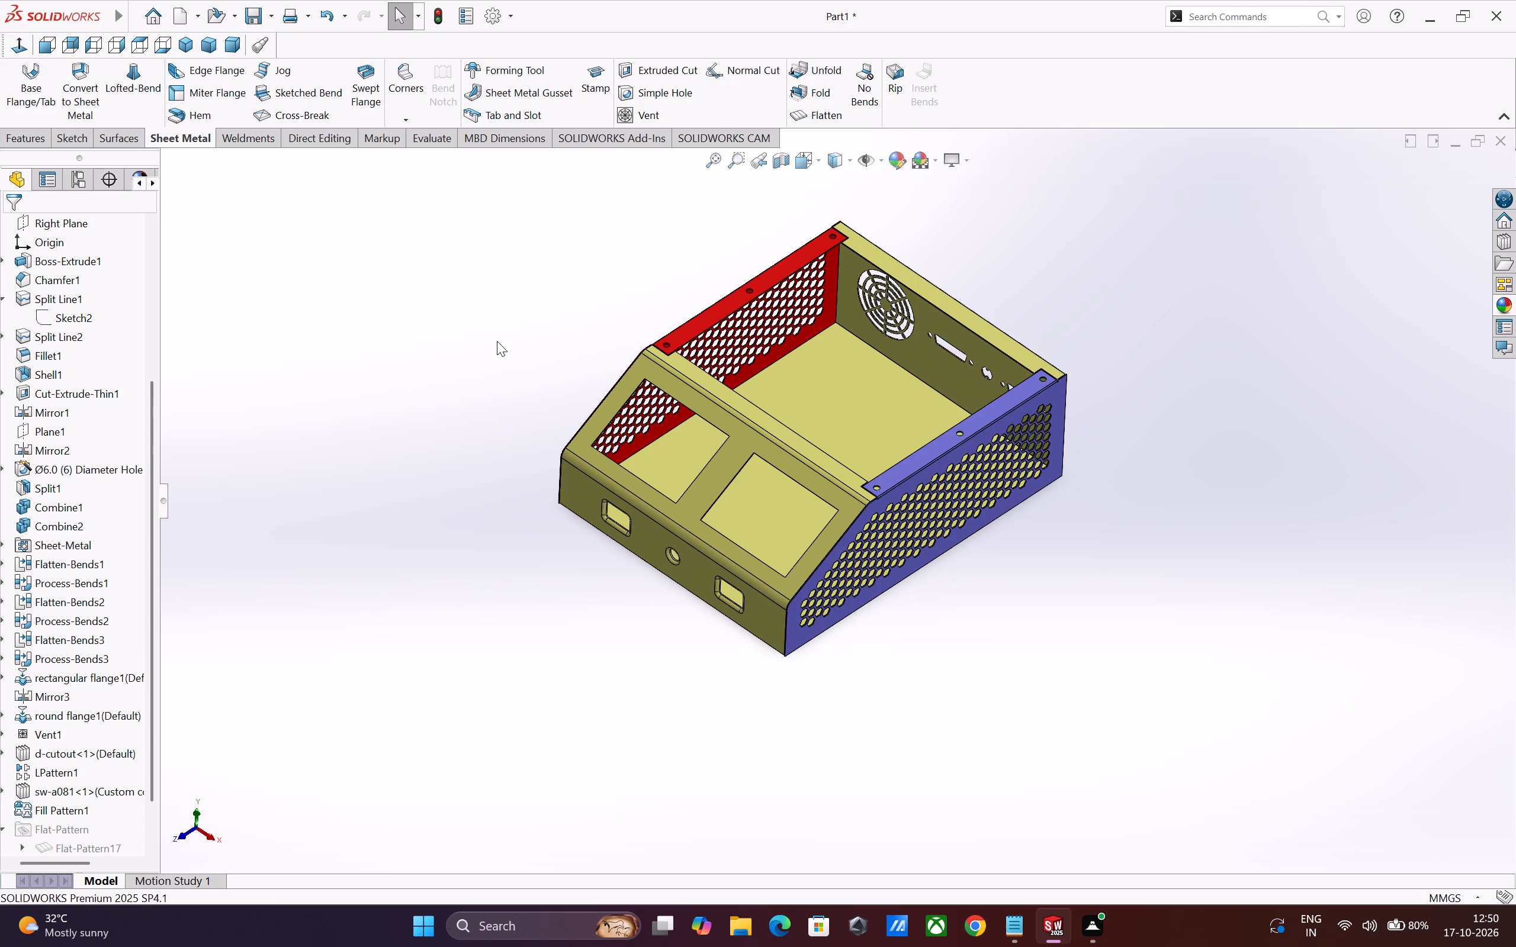
Examine the folded, coloured housing, its flanges and its perforated side walls from several angles.
{"action": "scroll", "coordinate": [1043, 423], "scroll_direction": "up", "scroll_amount": 5}
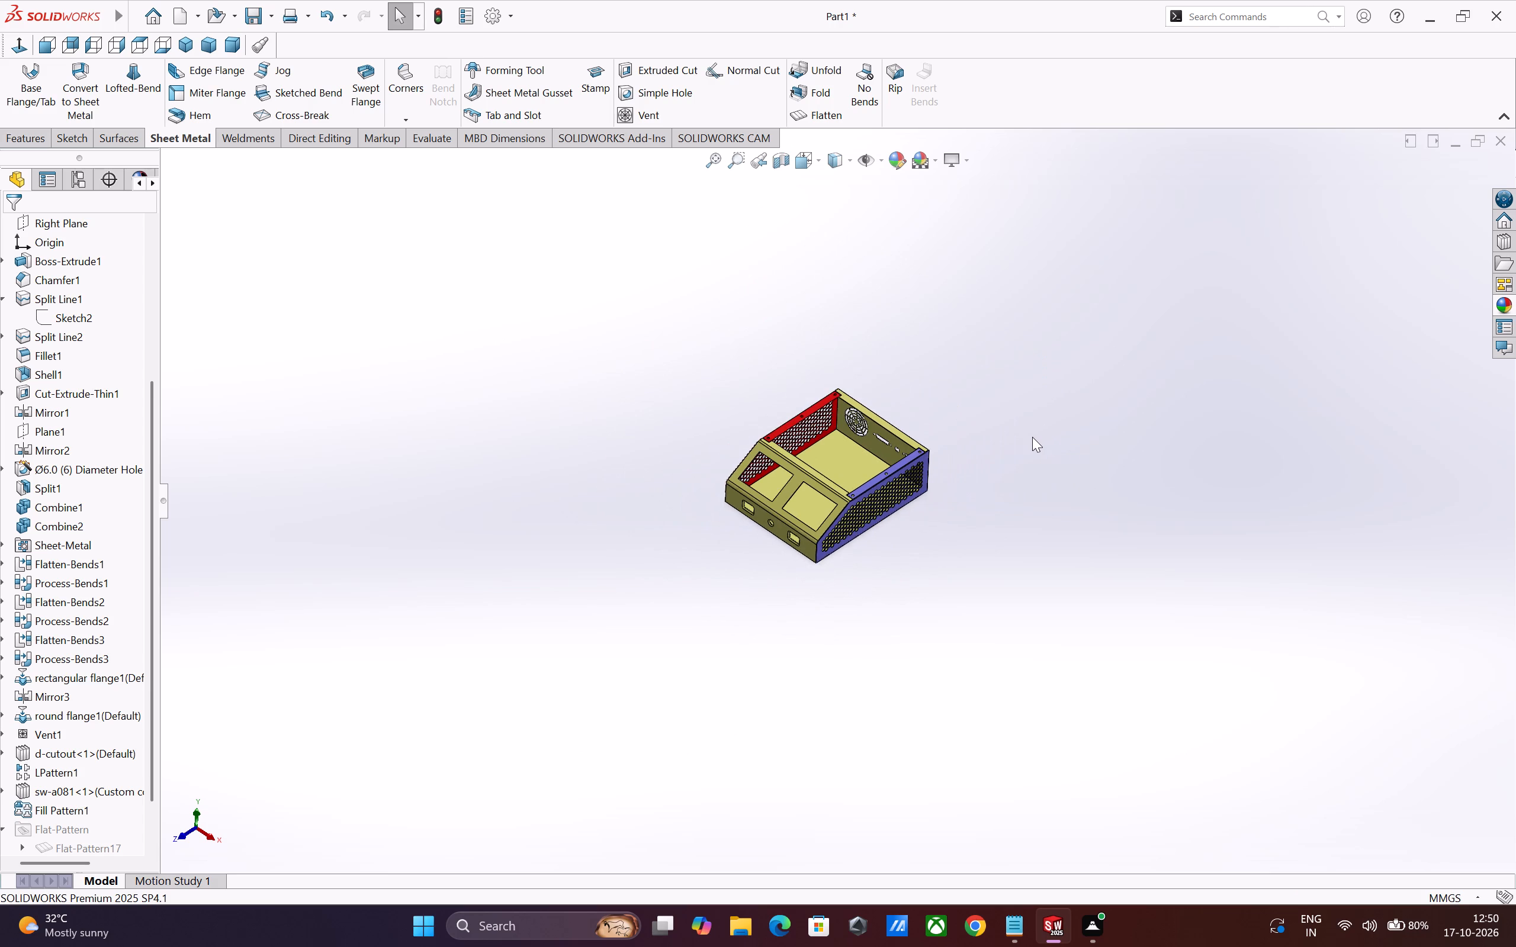
{"action": "scroll", "coordinate": [1032, 437], "scroll_direction": "up", "scroll_amount": 2}
{"action": "scroll", "coordinate": [922, 442], "scroll_direction": "down", "scroll_amount": 1}
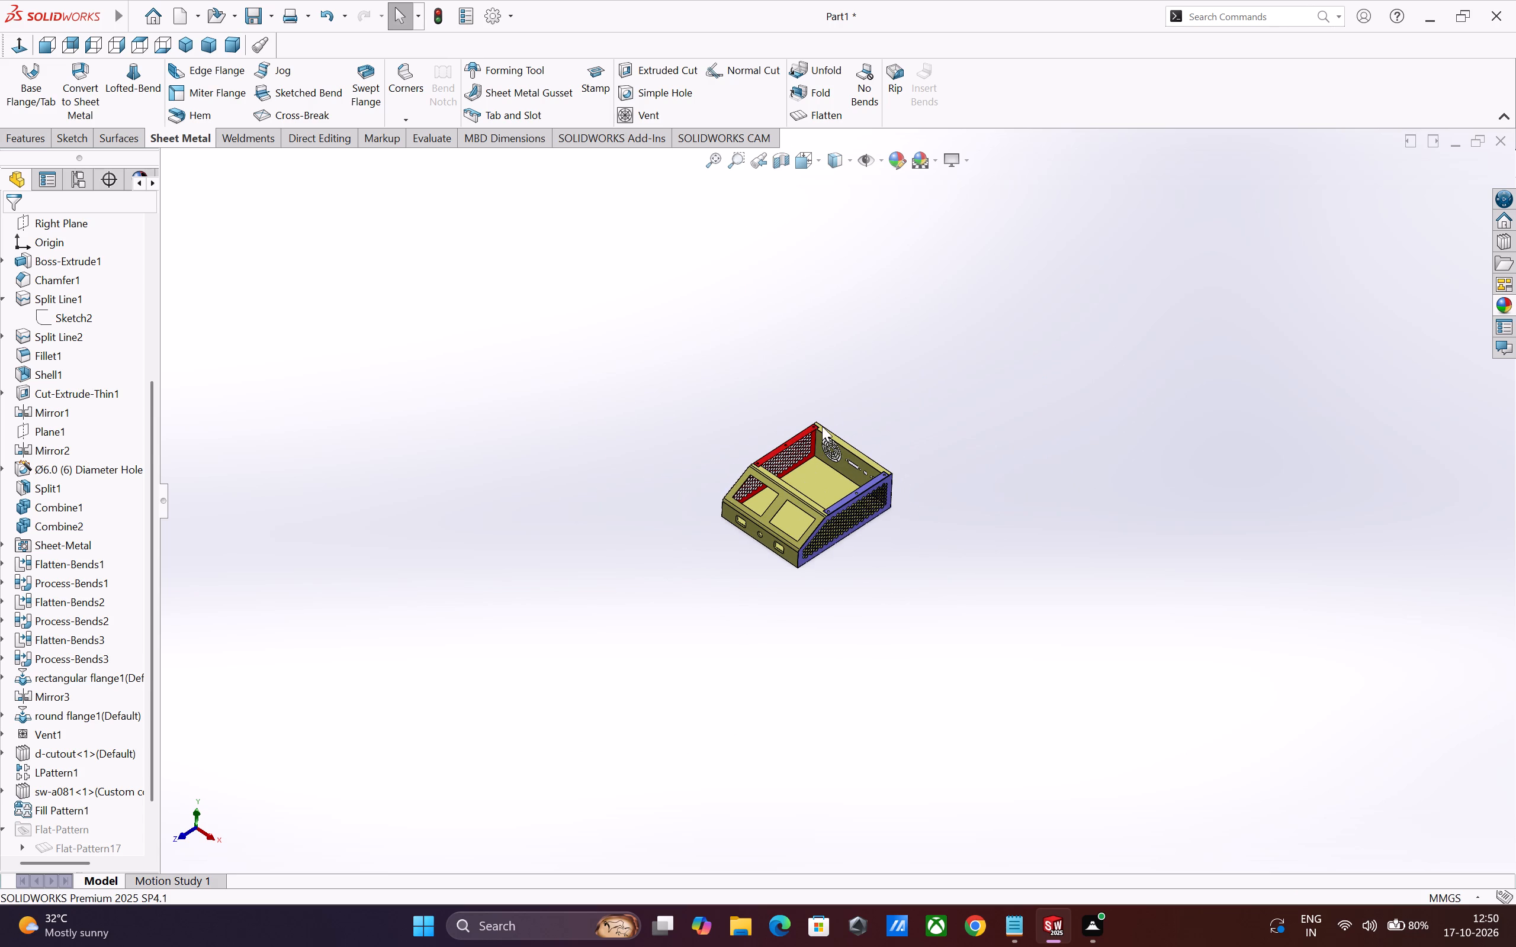
{"action": "scroll", "coordinate": [822, 426], "scroll_direction": "down", "scroll_amount": 3}
{"action": "scroll", "coordinate": [770, 500], "scroll_direction": "down", "scroll_amount": 3}
{"action": "middle_click_drag", "start_coordinate": [770, 500], "coordinate": [724, 471]}
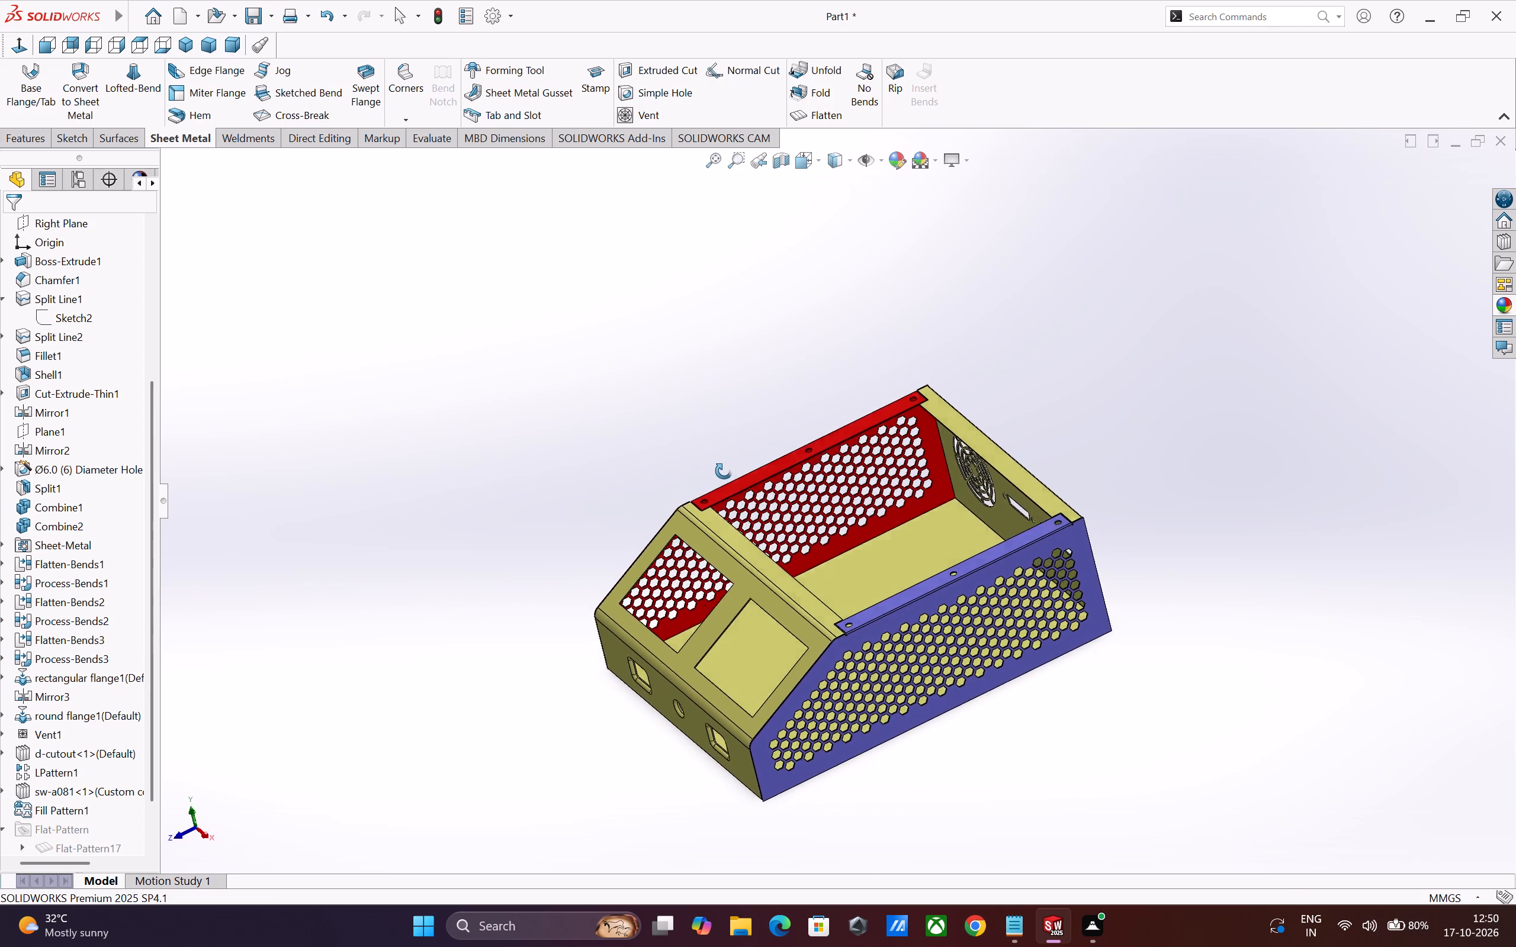
{"action": "middle_click_drag", "start_coordinate": [724, 471], "coordinate": [915, 739]}
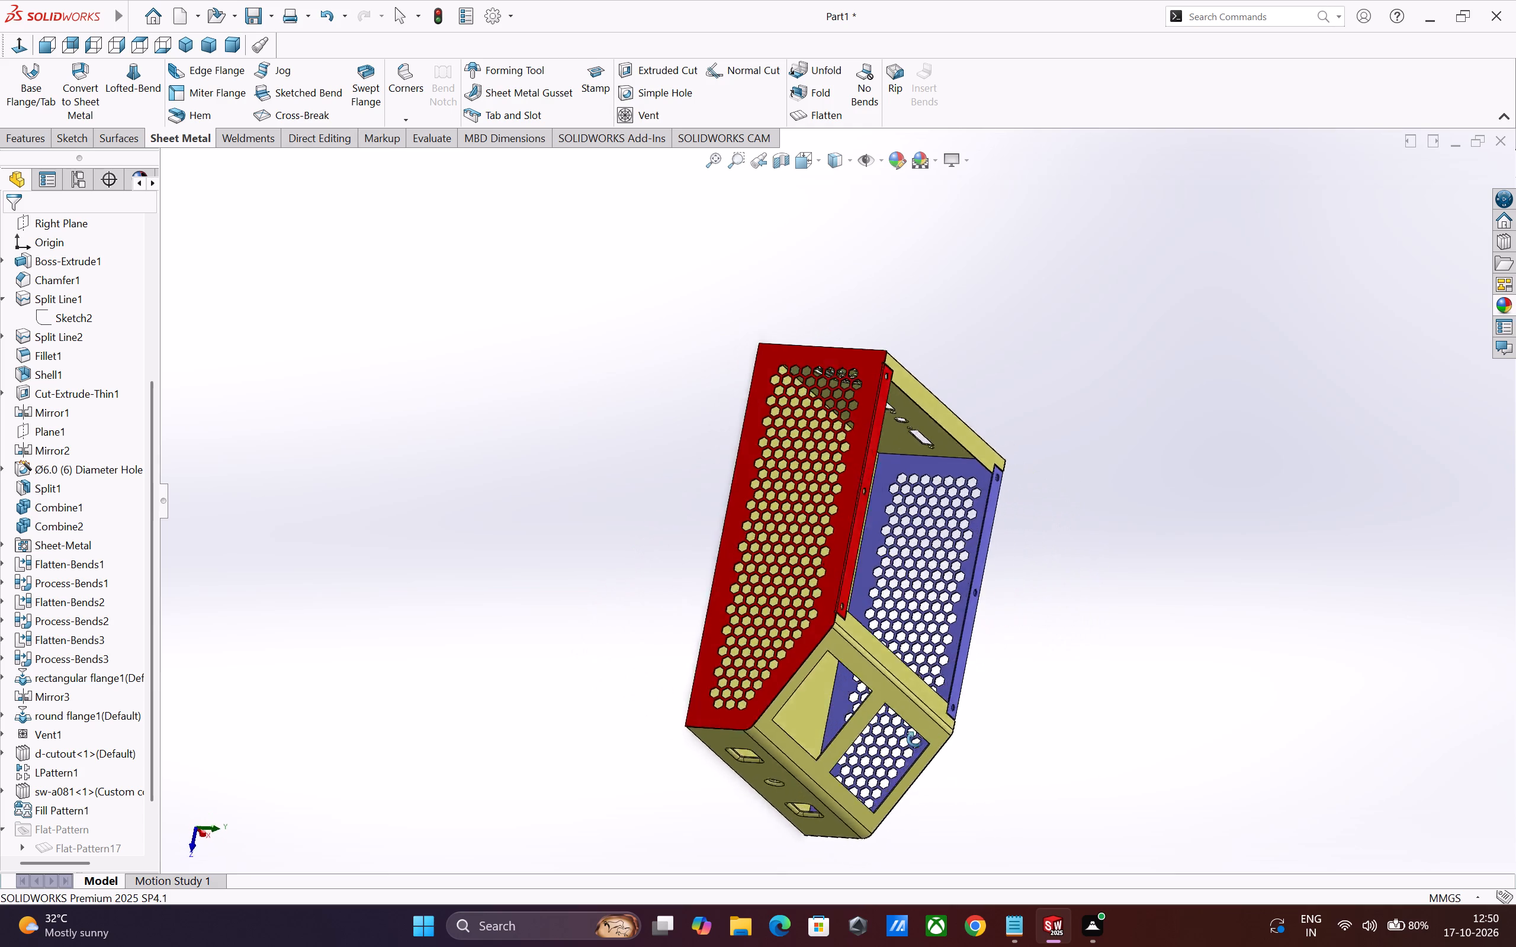
{"action": "middle_click_drag", "start_coordinate": [915, 739], "coordinate": [782, 639]}
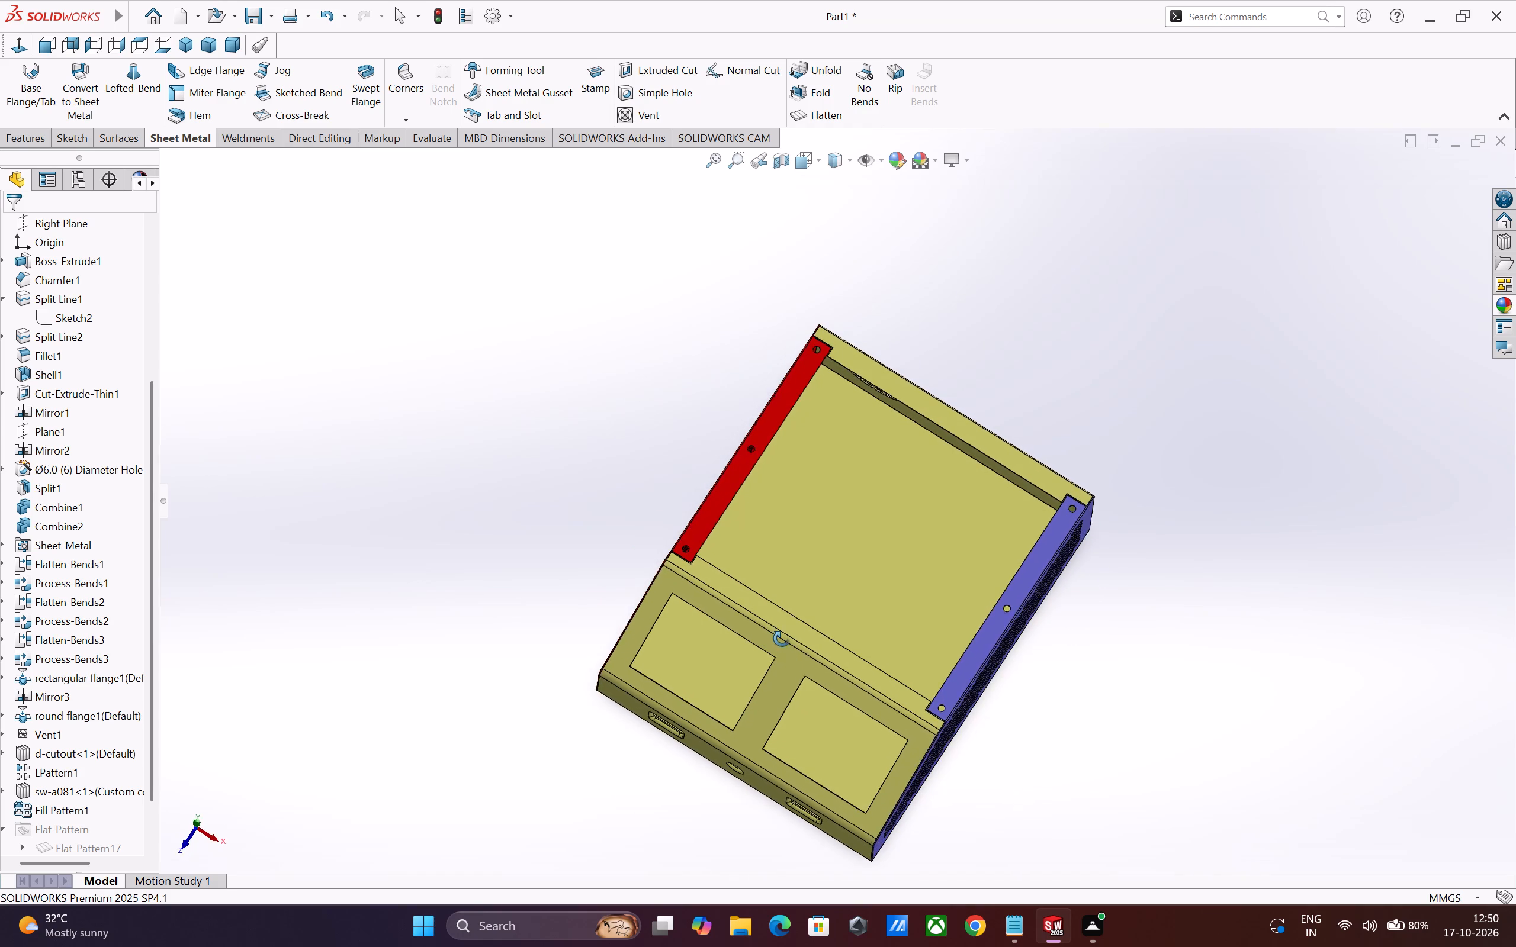
{"action": "middle_click_drag", "start_coordinate": [782, 639], "coordinate": [776, 620]}
{"action": "scroll", "coordinate": [777, 618], "scroll_direction": "up", "scroll_amount": 2}
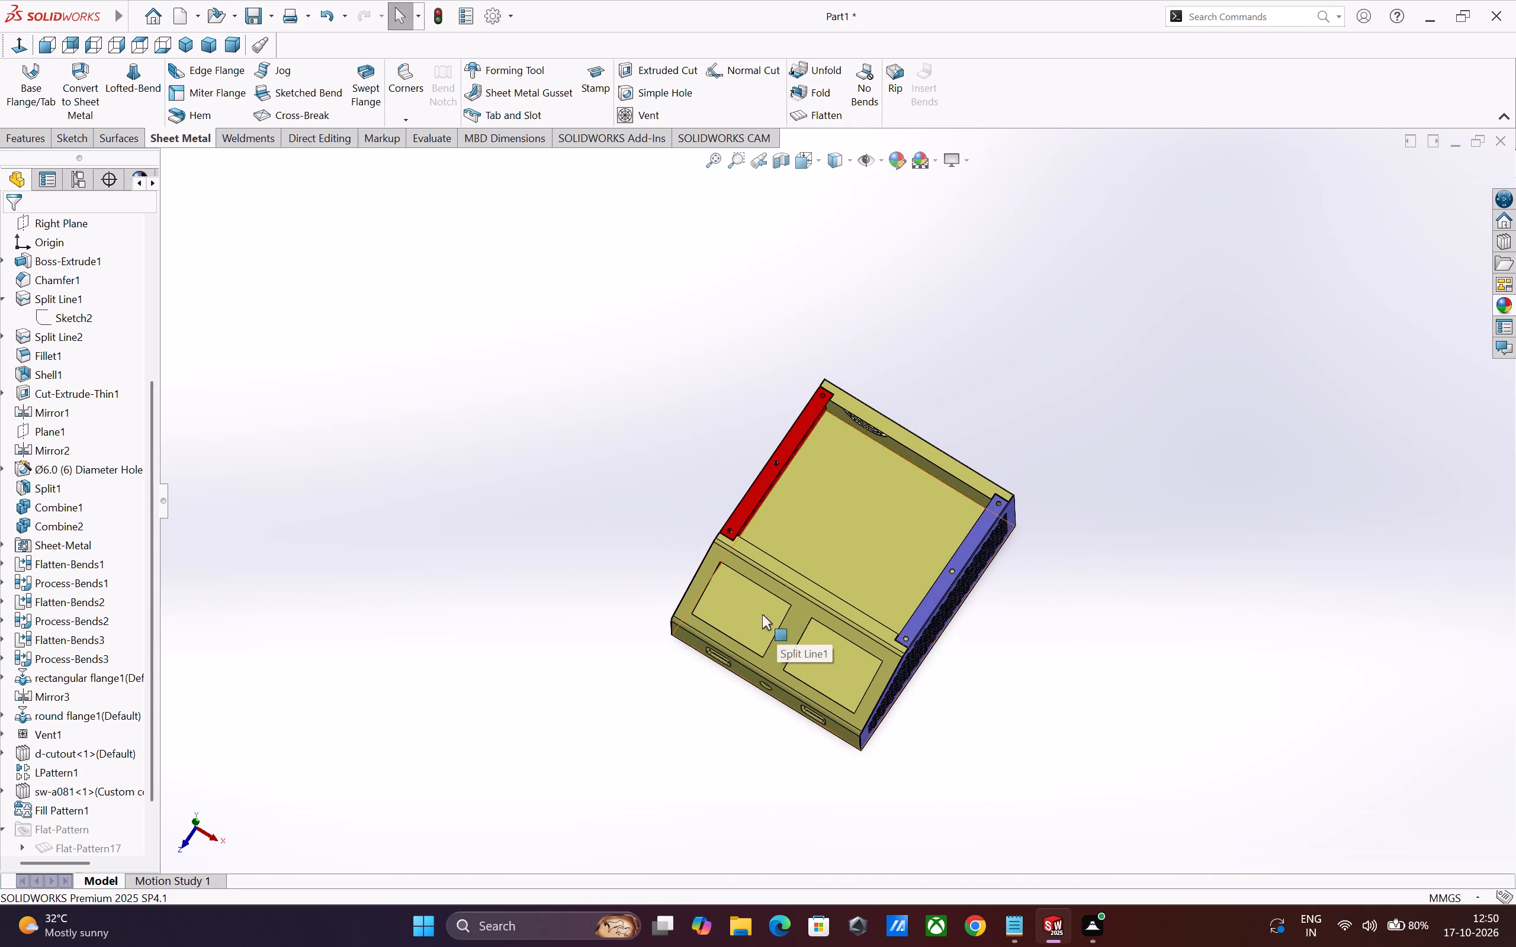
{"action": "scroll", "coordinate": [808, 608], "scroll_direction": "up", "scroll_amount": 1}
{"action": "scroll", "coordinate": [146, 666], "scroll_direction": "down", "scroll_amount": 2}
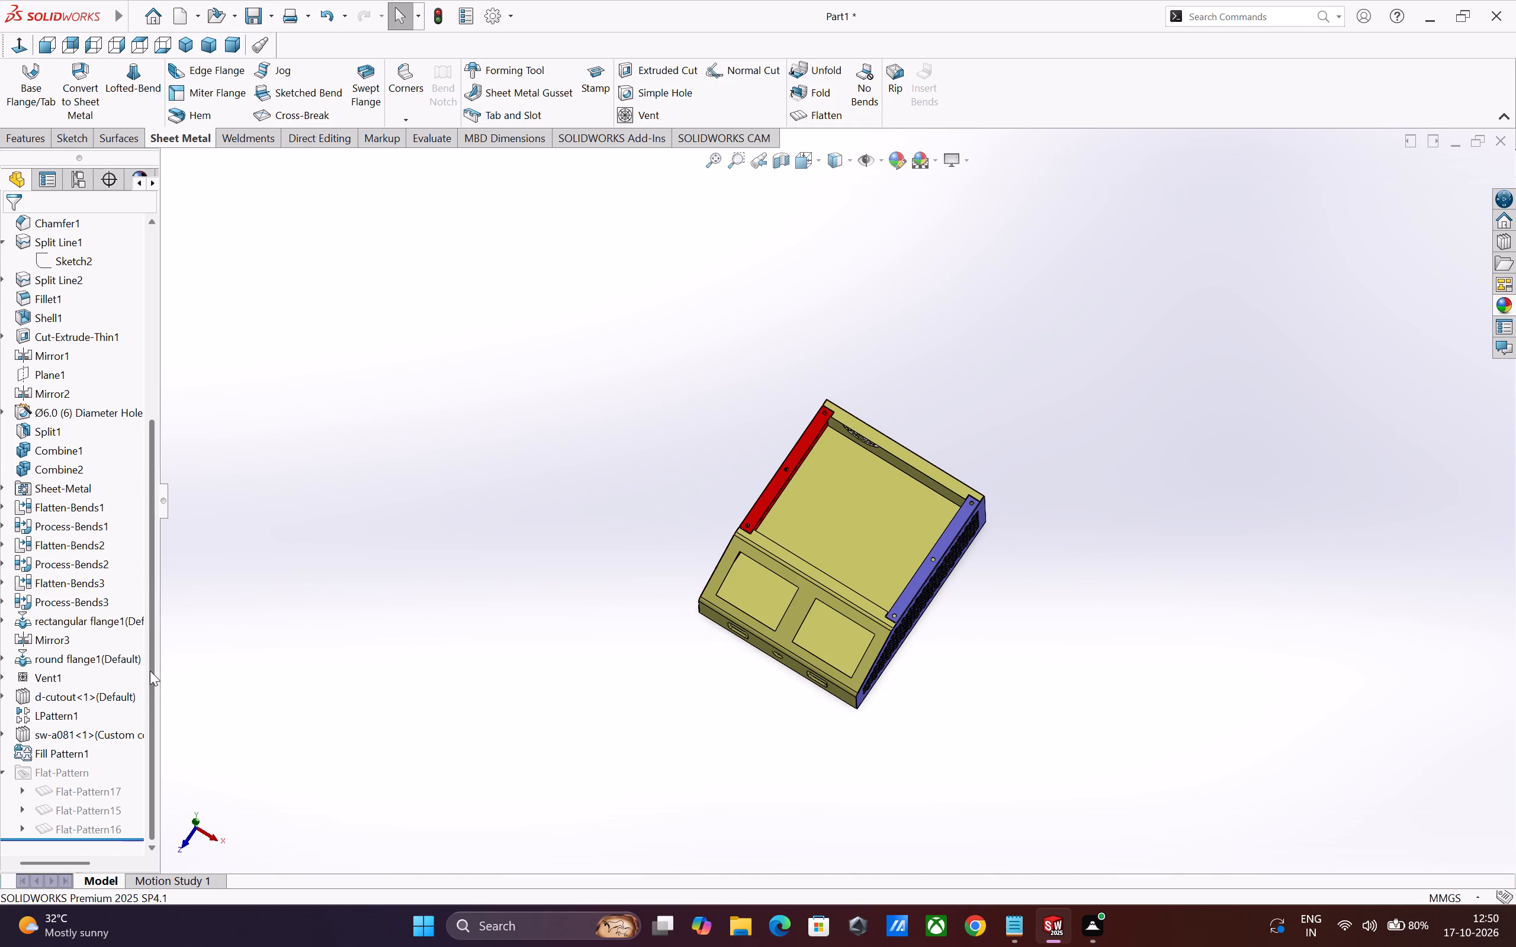
{"action": "left_click", "coordinate": [0, 774]}
{"action": "left_click", "coordinate": [1, 774]}
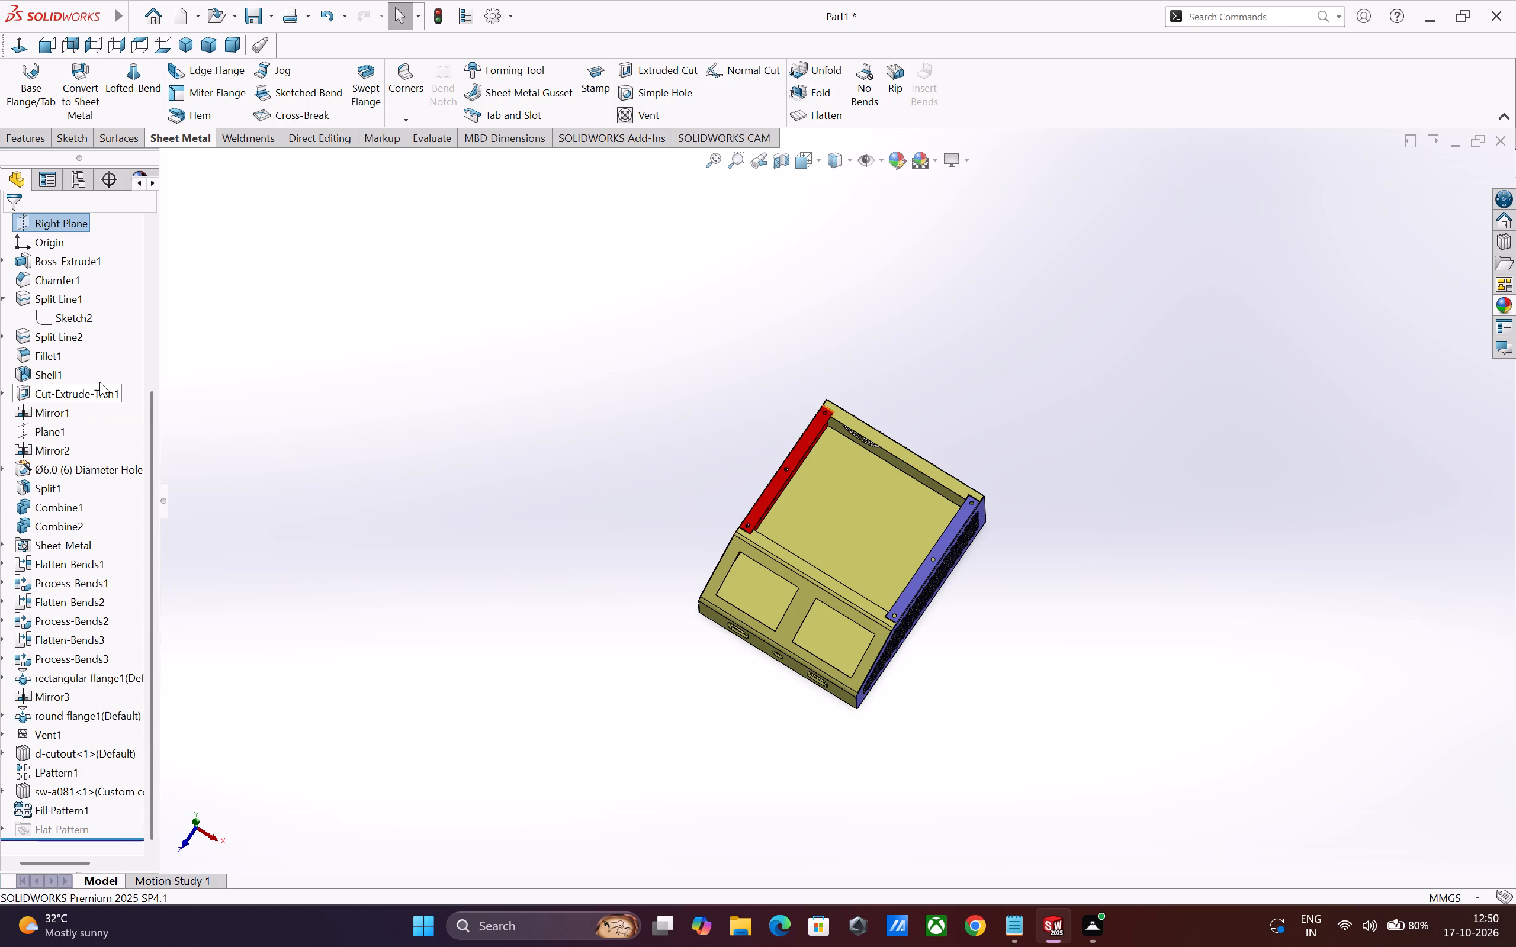
{"action": "scroll", "coordinate": [154, 429], "scroll_direction": "down", "scroll_amount": 2}
{"action": "scroll", "coordinate": [154, 429], "scroll_direction": "up", "scroll_amount": 5}
{"action": "middle_click_drag", "start_coordinate": [427, 543], "coordinate": [435, 455]}
{"action": "middle_click_drag", "start_coordinate": [968, 642], "coordinate": [944, 640]}
{"action": "scroll", "coordinate": [947, 611], "scroll_direction": "down", "scroll_amount": 1}
{"action": "scroll", "coordinate": [890, 586], "scroll_direction": "down", "scroll_amount": 2}
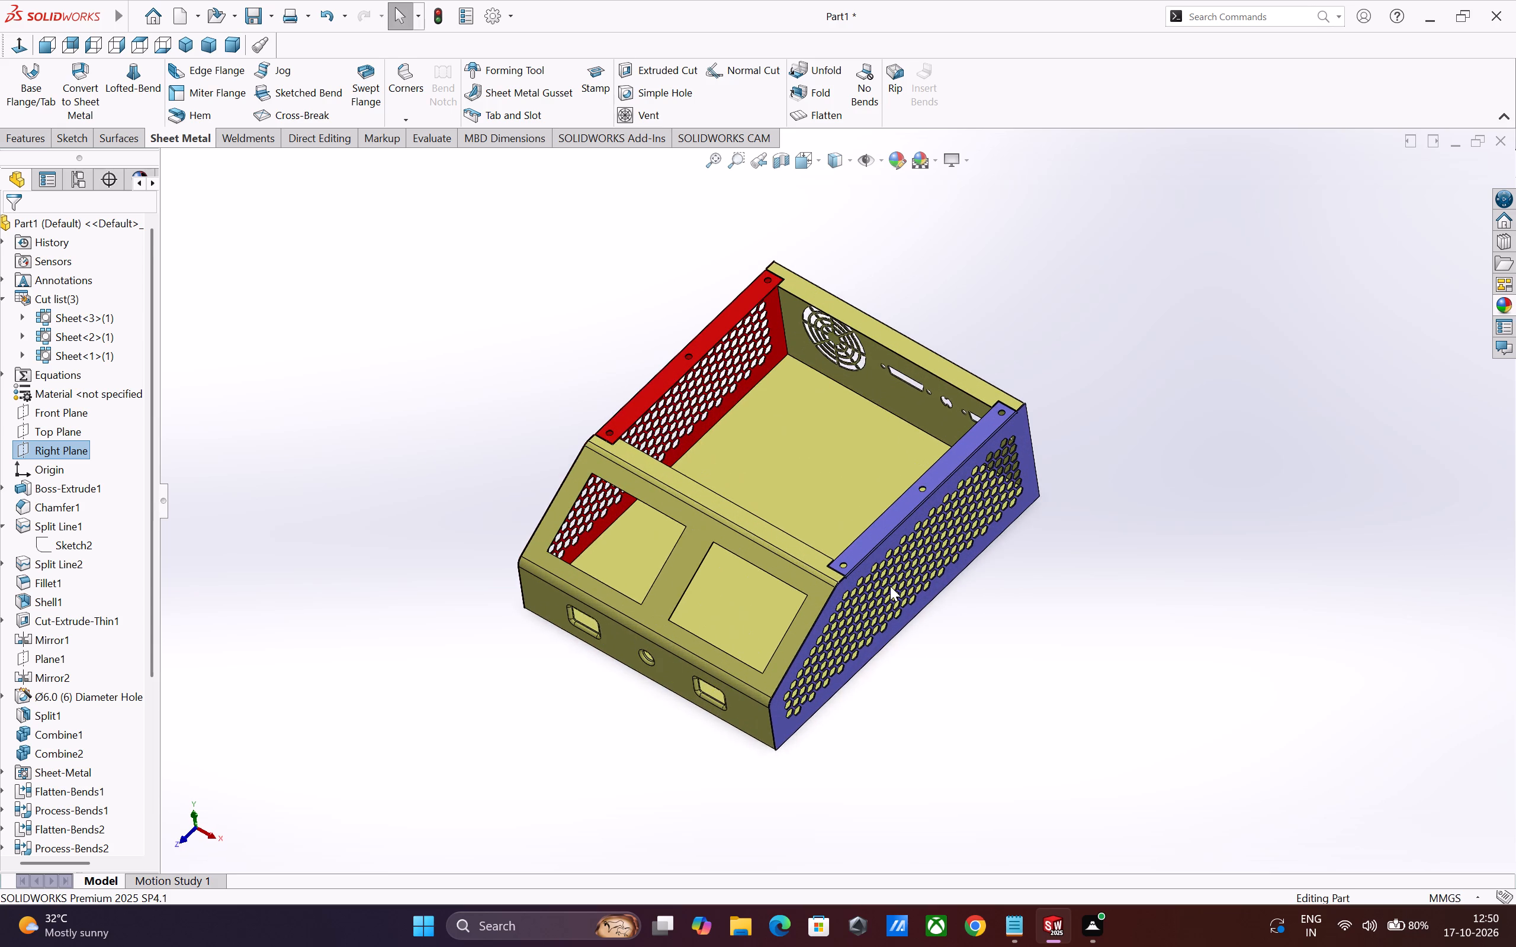
{"action": "scroll", "coordinate": [890, 586], "scroll_direction": "down", "scroll_amount": 3}
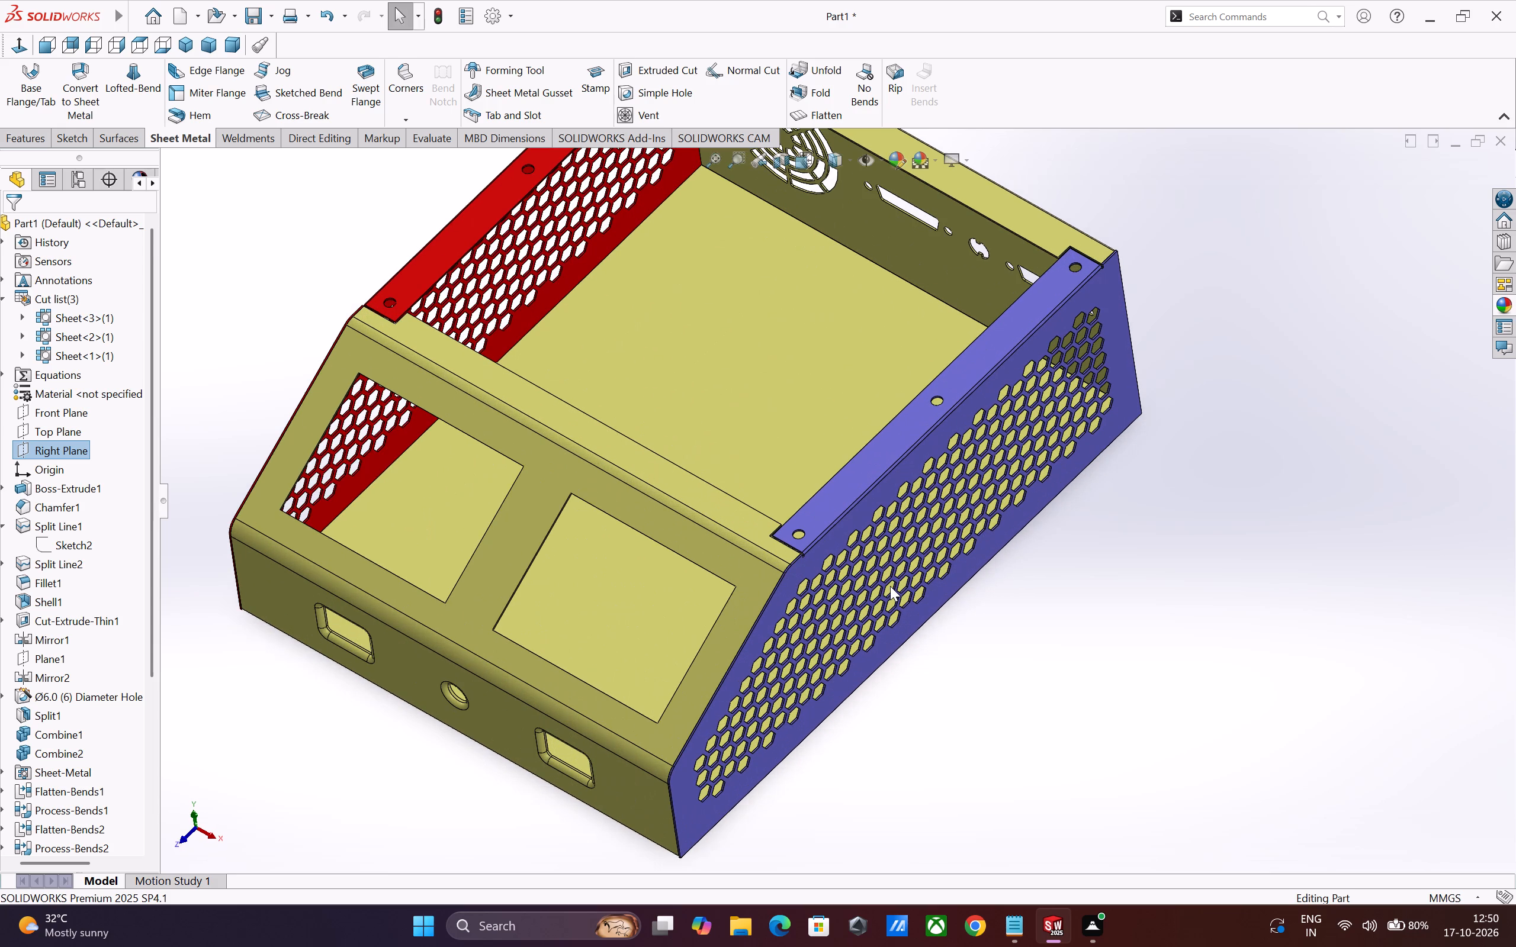
{"action": "middle_click_drag", "start_coordinate": [890, 586], "coordinate": [846, 599]}
{"action": "scroll", "coordinate": [846, 598], "scroll_direction": "up", "scroll_amount": 2}
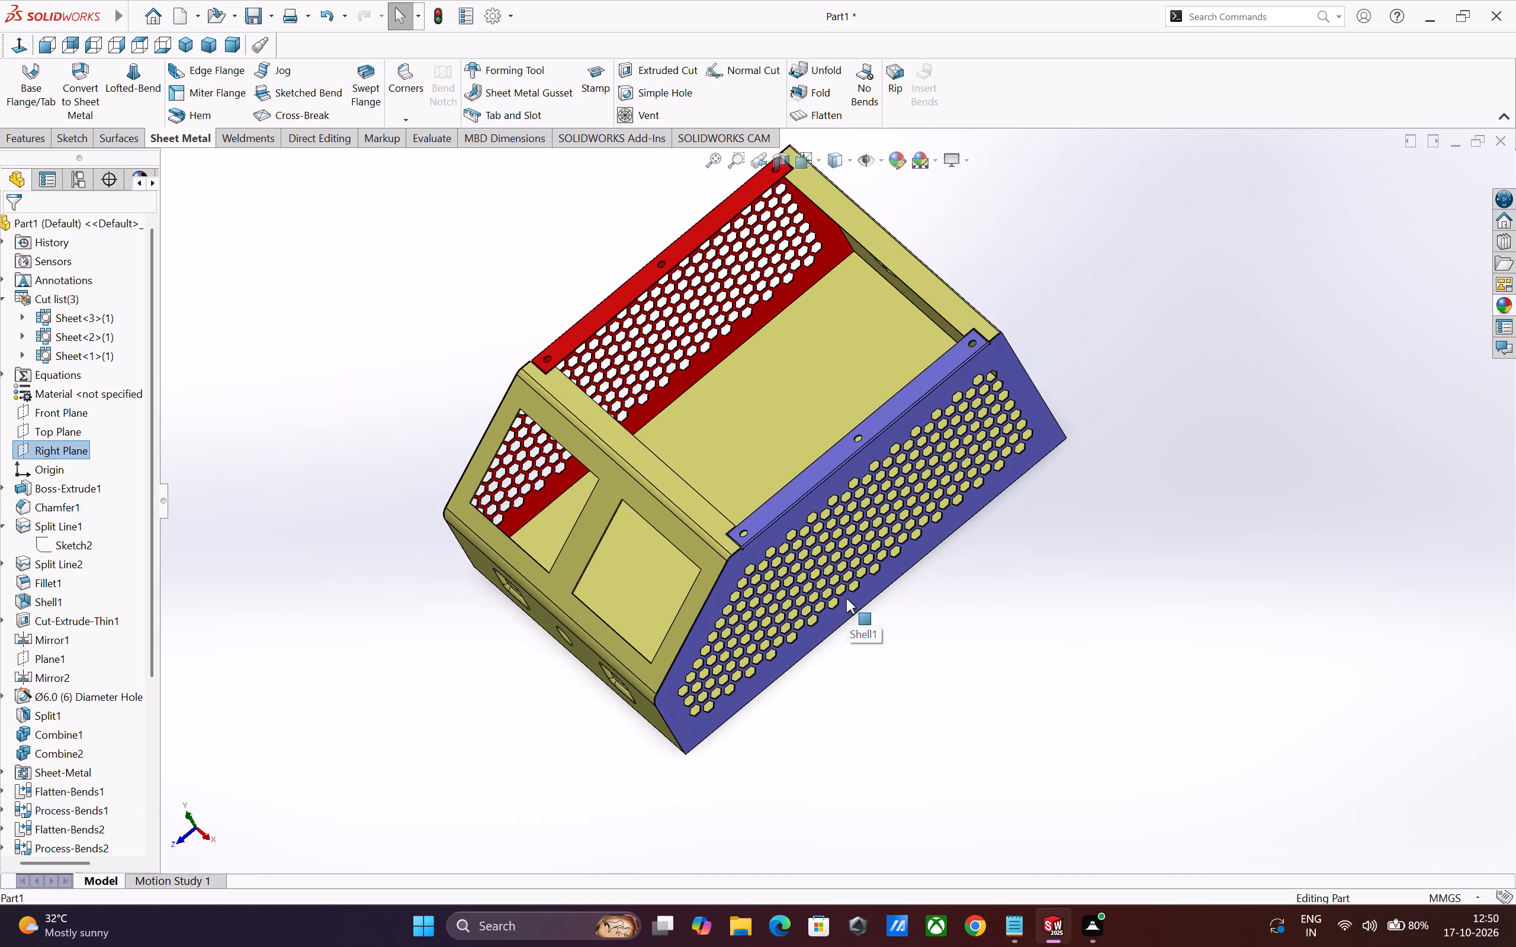
{"action": "scroll", "coordinate": [846, 598], "scroll_direction": "up", "scroll_amount": 2}
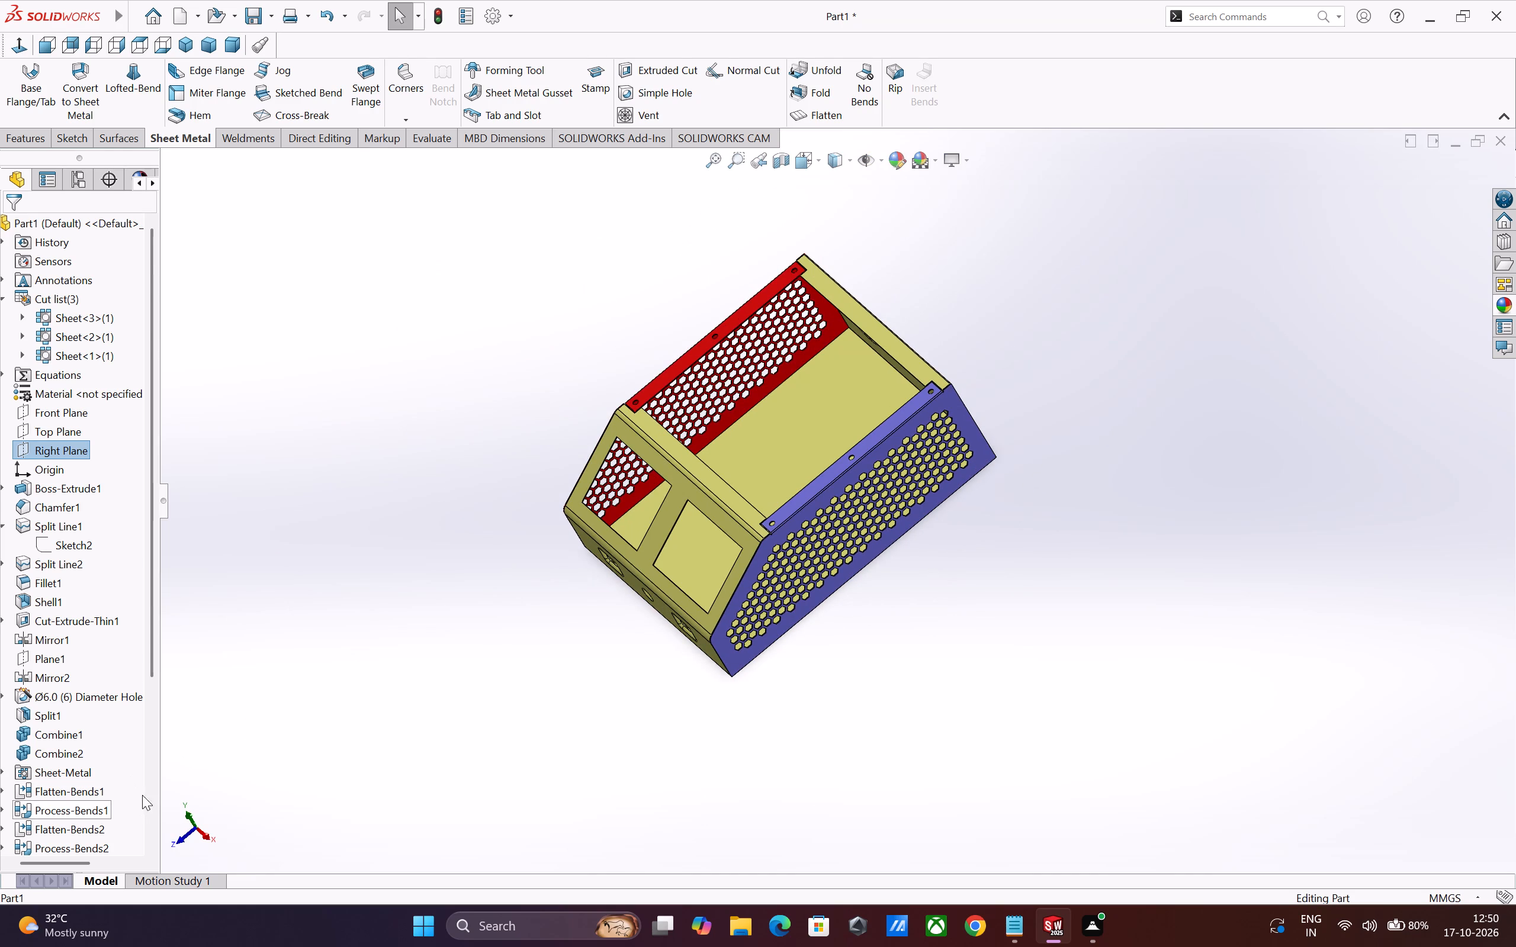
Flatten the light blue perforated side wall body using Flat-Pattern16.
{"action": "scroll", "coordinate": [149, 792], "scroll_direction": "down", "scroll_amount": 4}
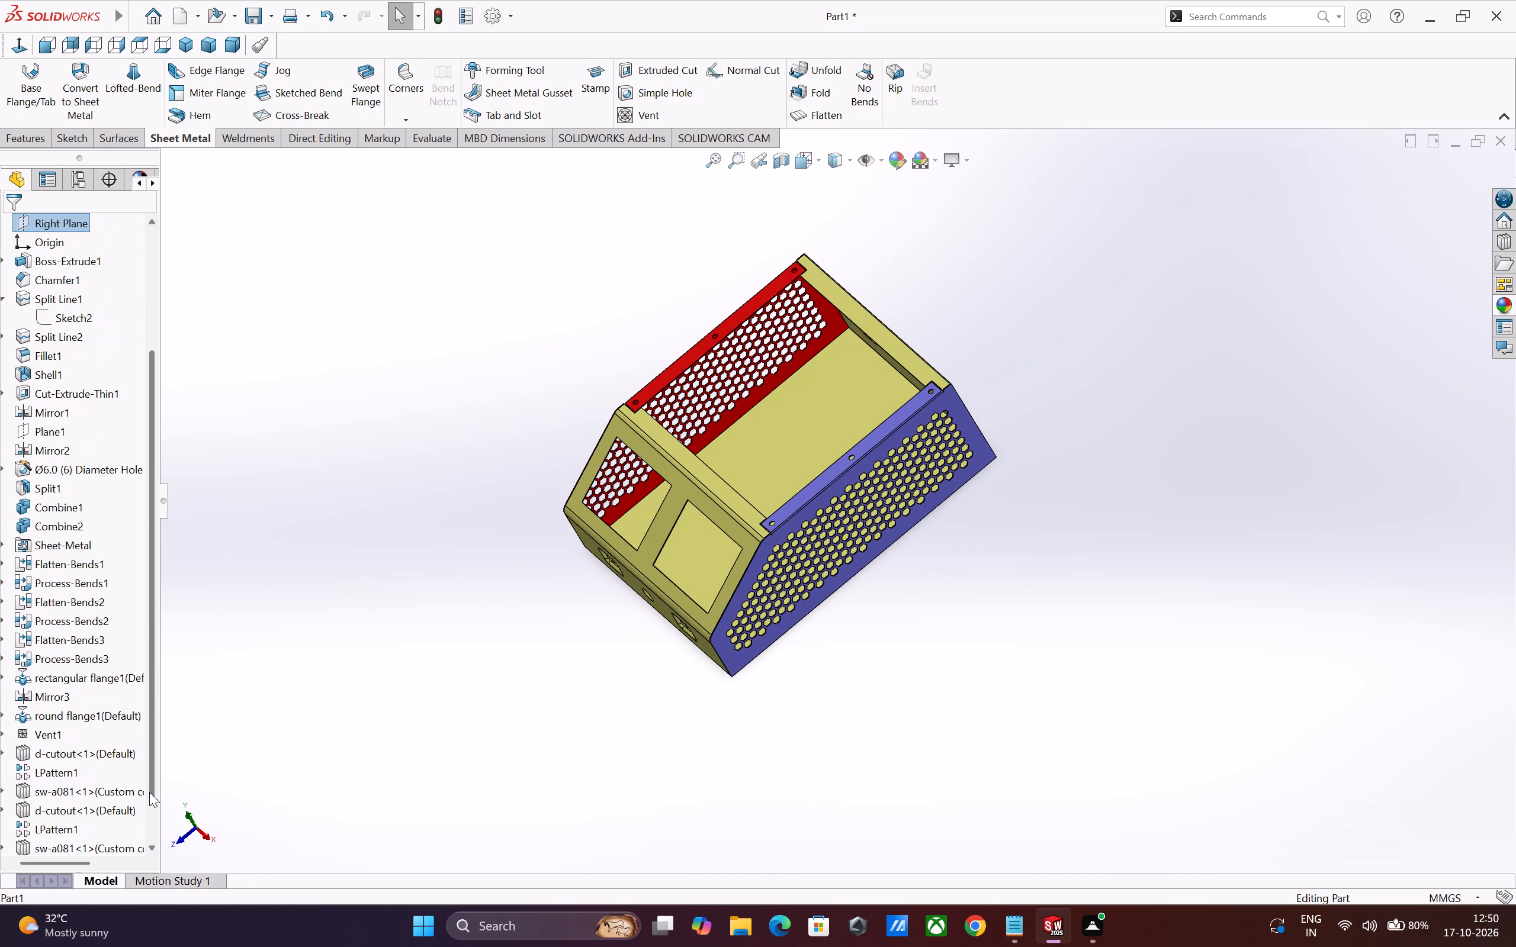
{"action": "left_click", "coordinate": [0, 826]}
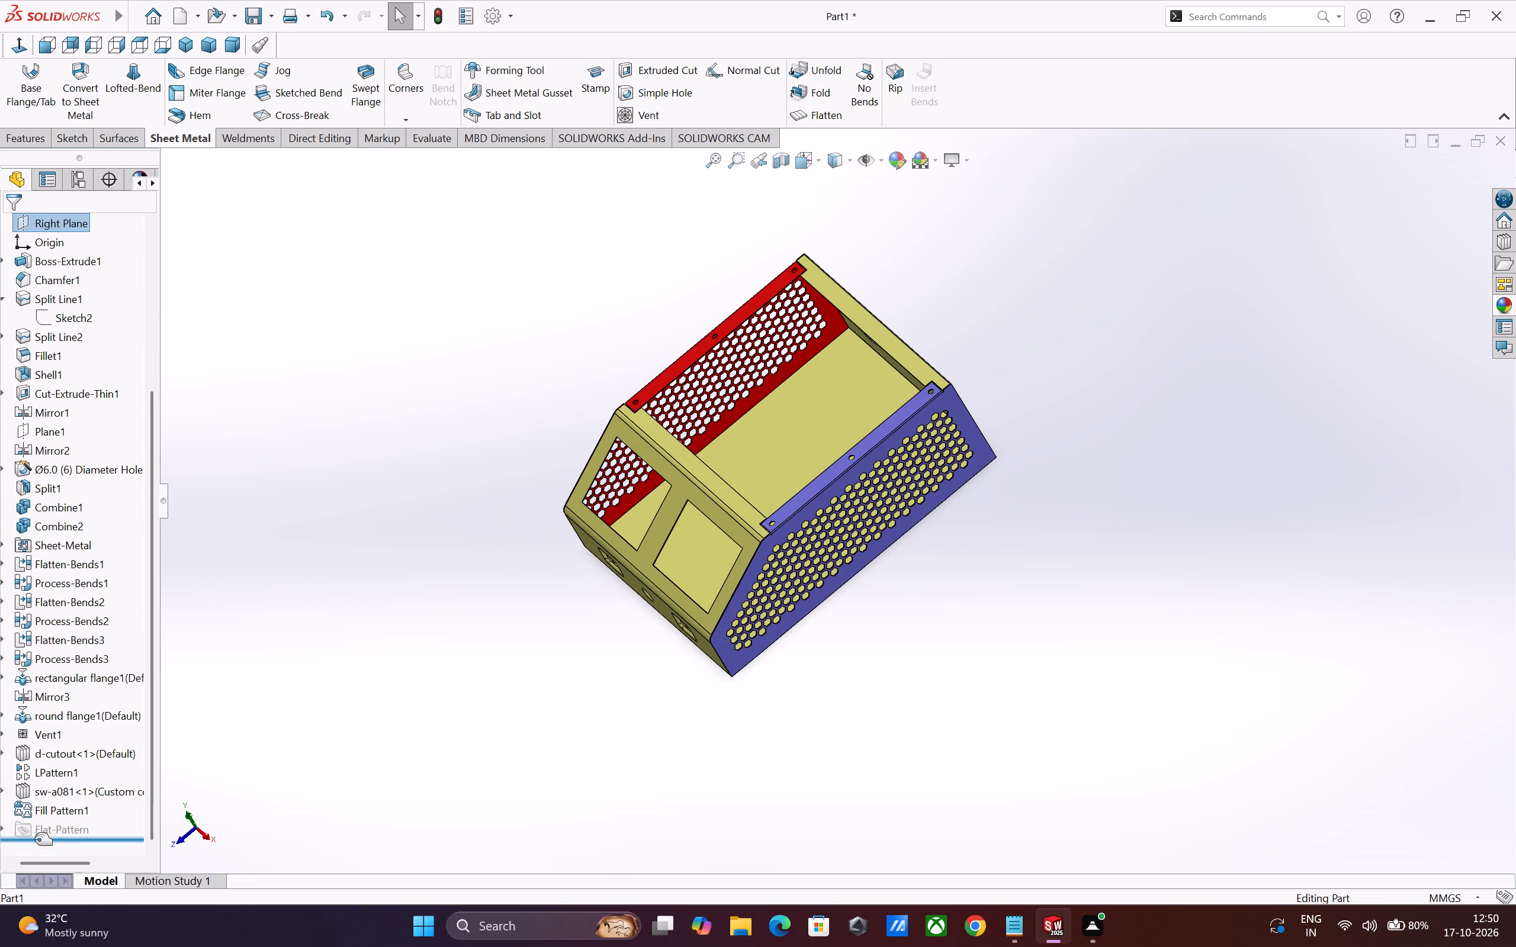
{"action": "left_click", "coordinate": [2, 828]}
{"action": "left_click", "coordinate": [91, 831]}
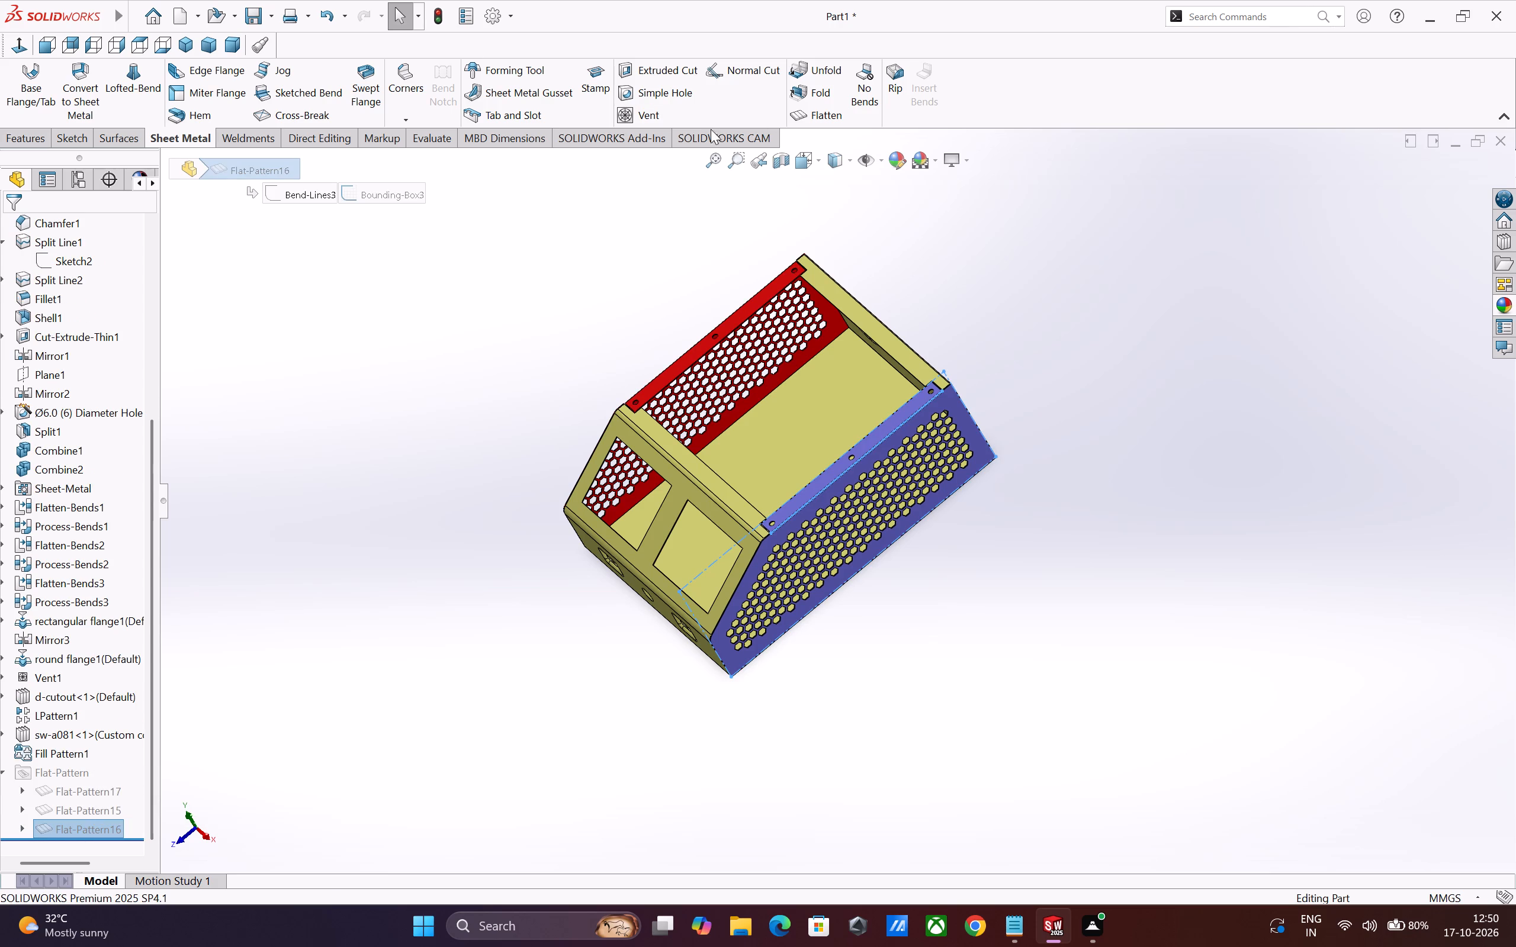
{"action": "left_click", "coordinate": [813, 117]}
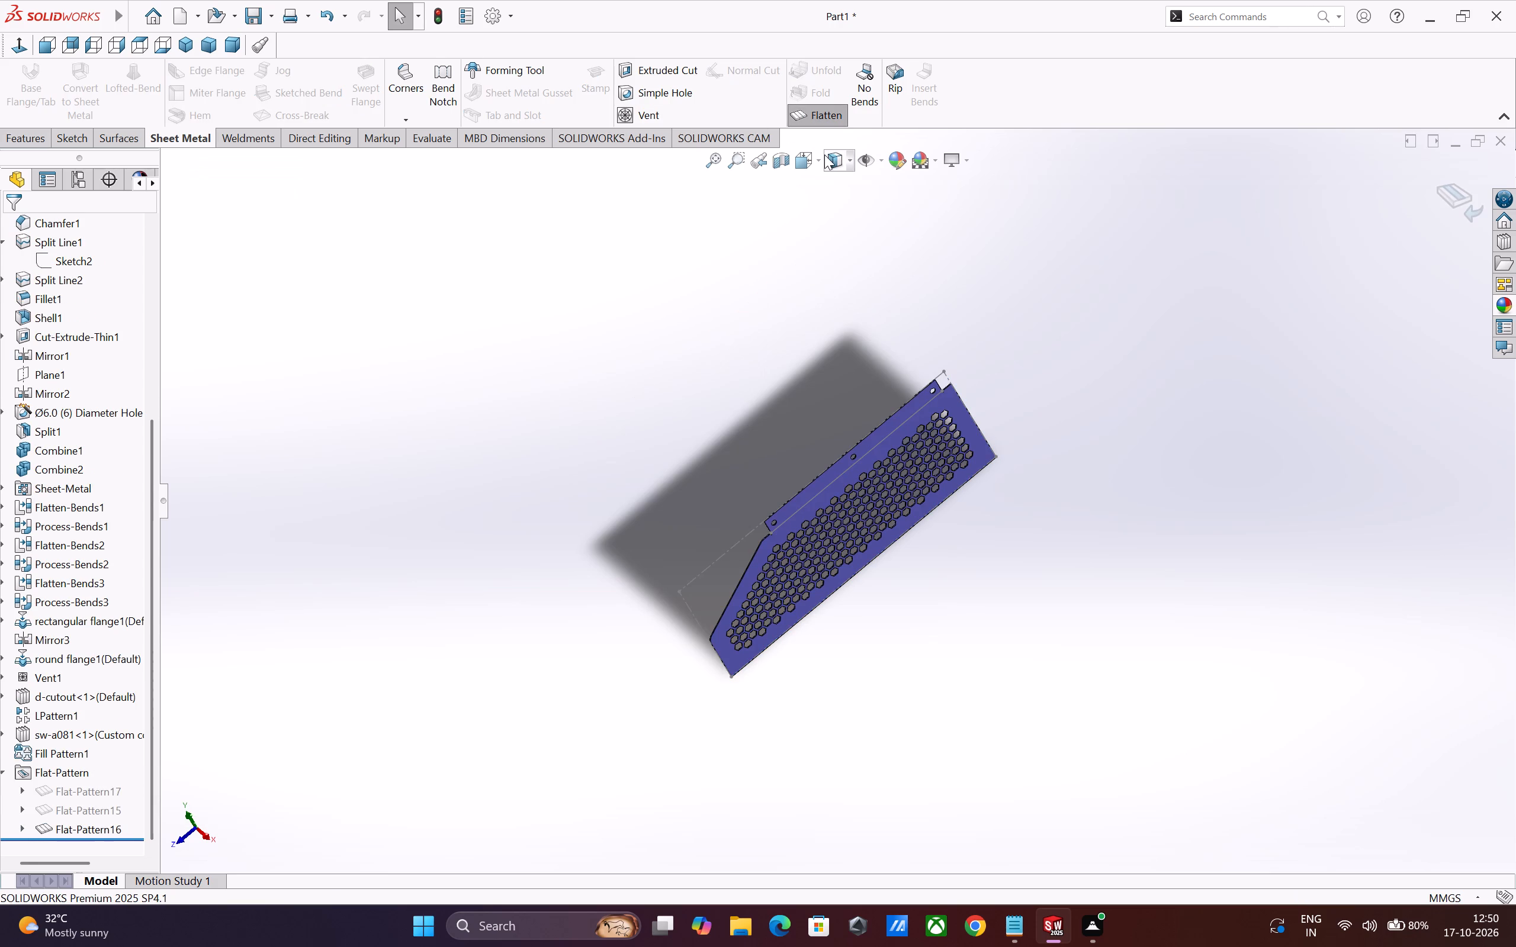
Start a DXF export of the flattened light blue side wall, saving it as Part1 in the Desktop folder.
{"action": "scroll", "coordinate": [924, 607], "scroll_direction": "down", "scroll_amount": 3}
{"action": "middle_click_drag", "start_coordinate": [888, 585], "coordinate": [860, 563]}
{"action": "right_click", "coordinate": [713, 405]}
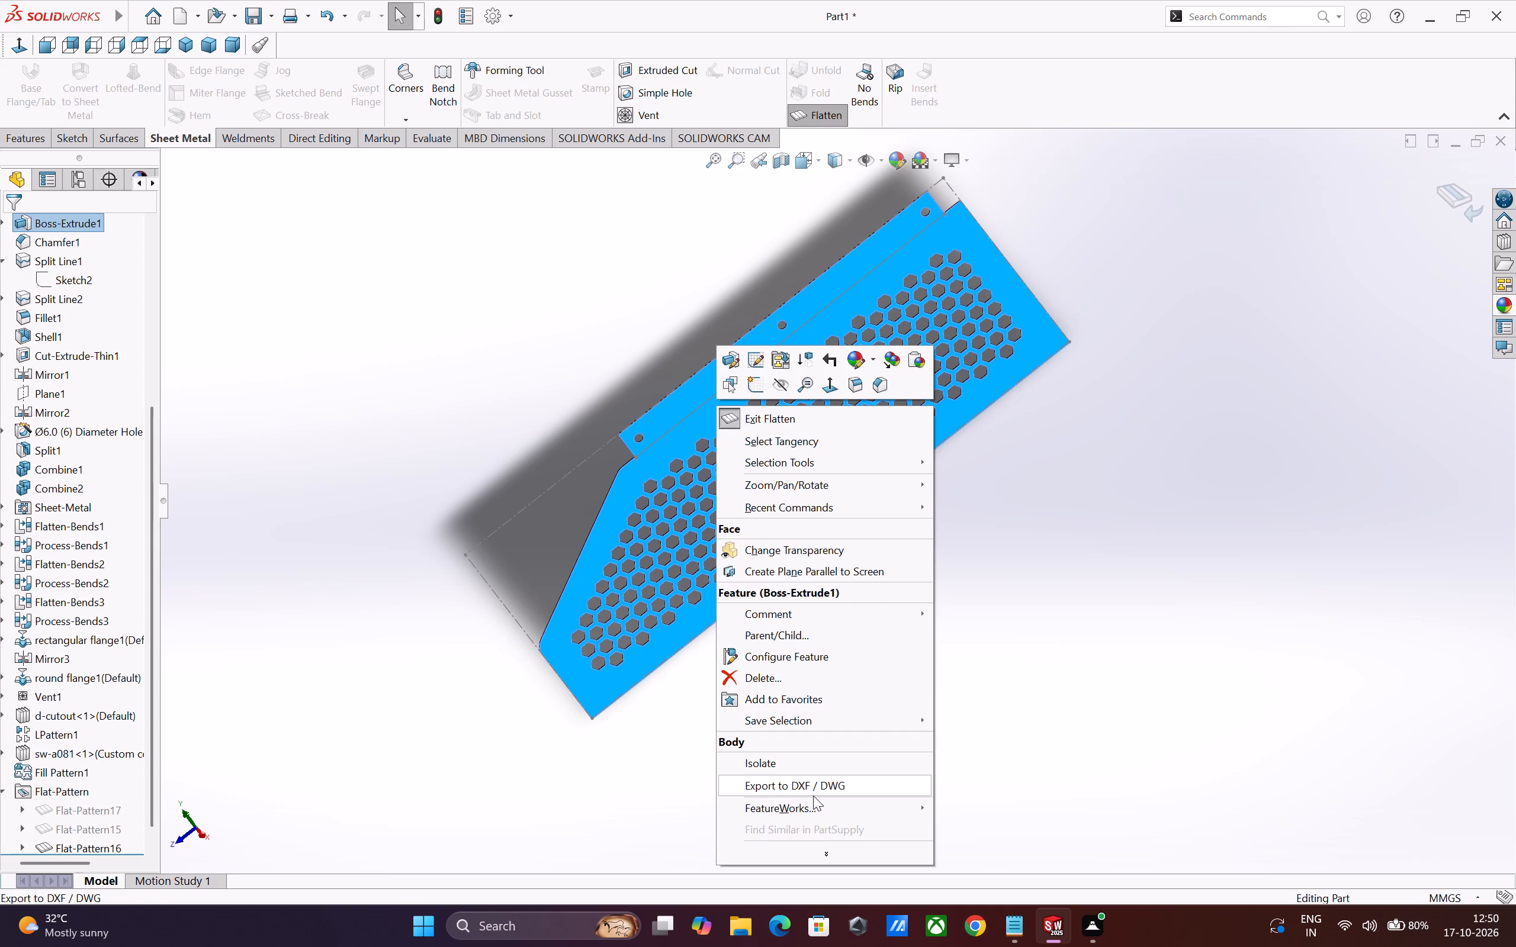
{"action": "left_click", "coordinate": [766, 788]}
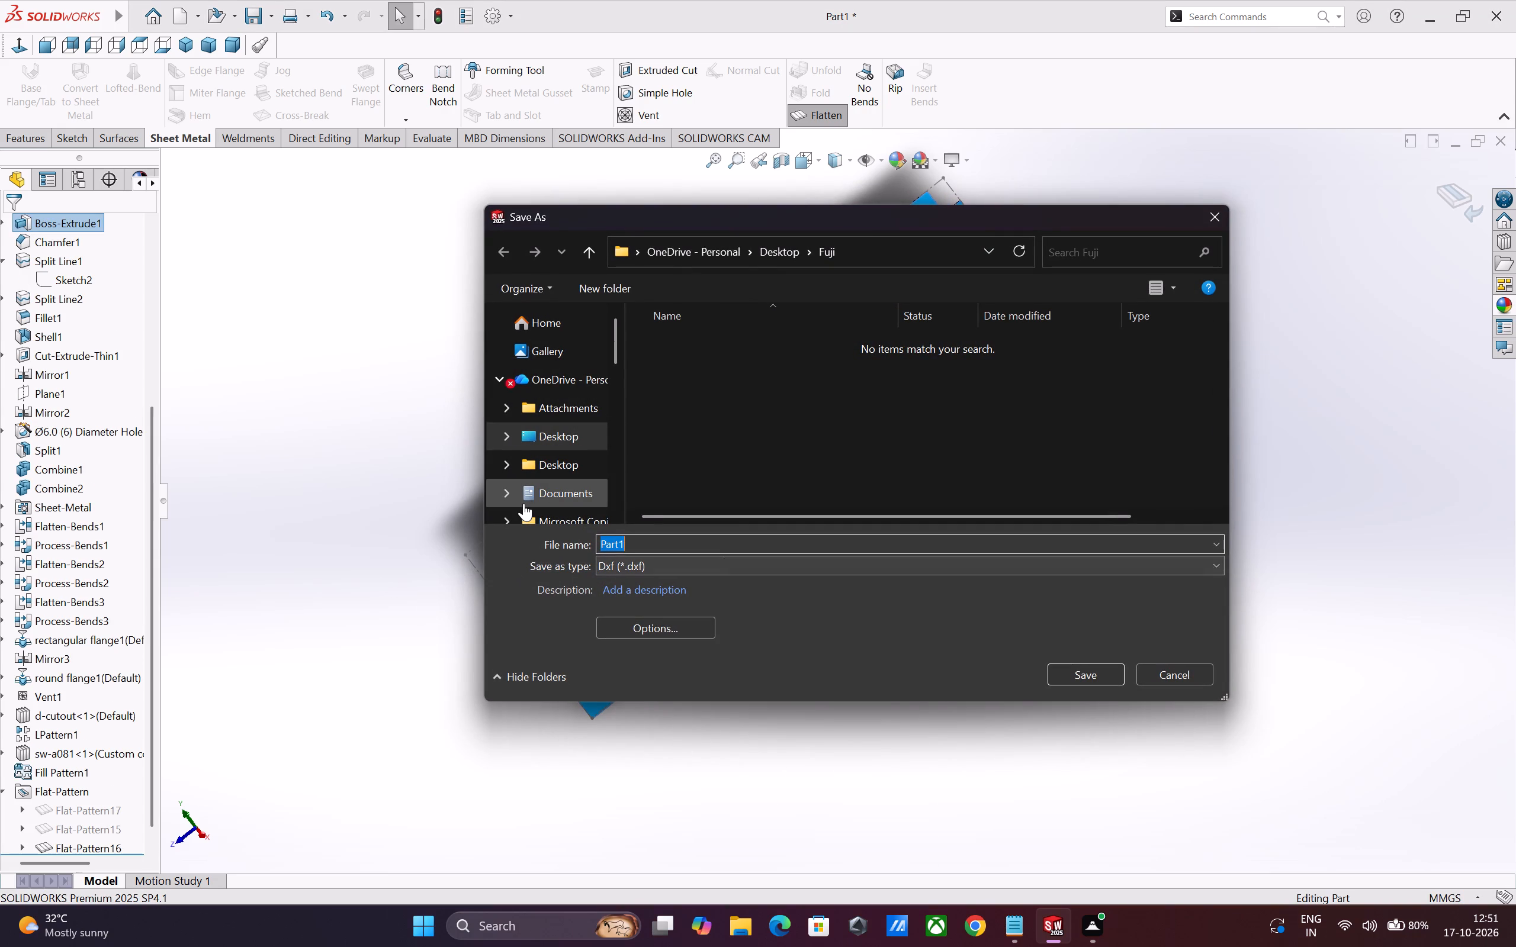
{"action": "left_click", "coordinate": [568, 423]}
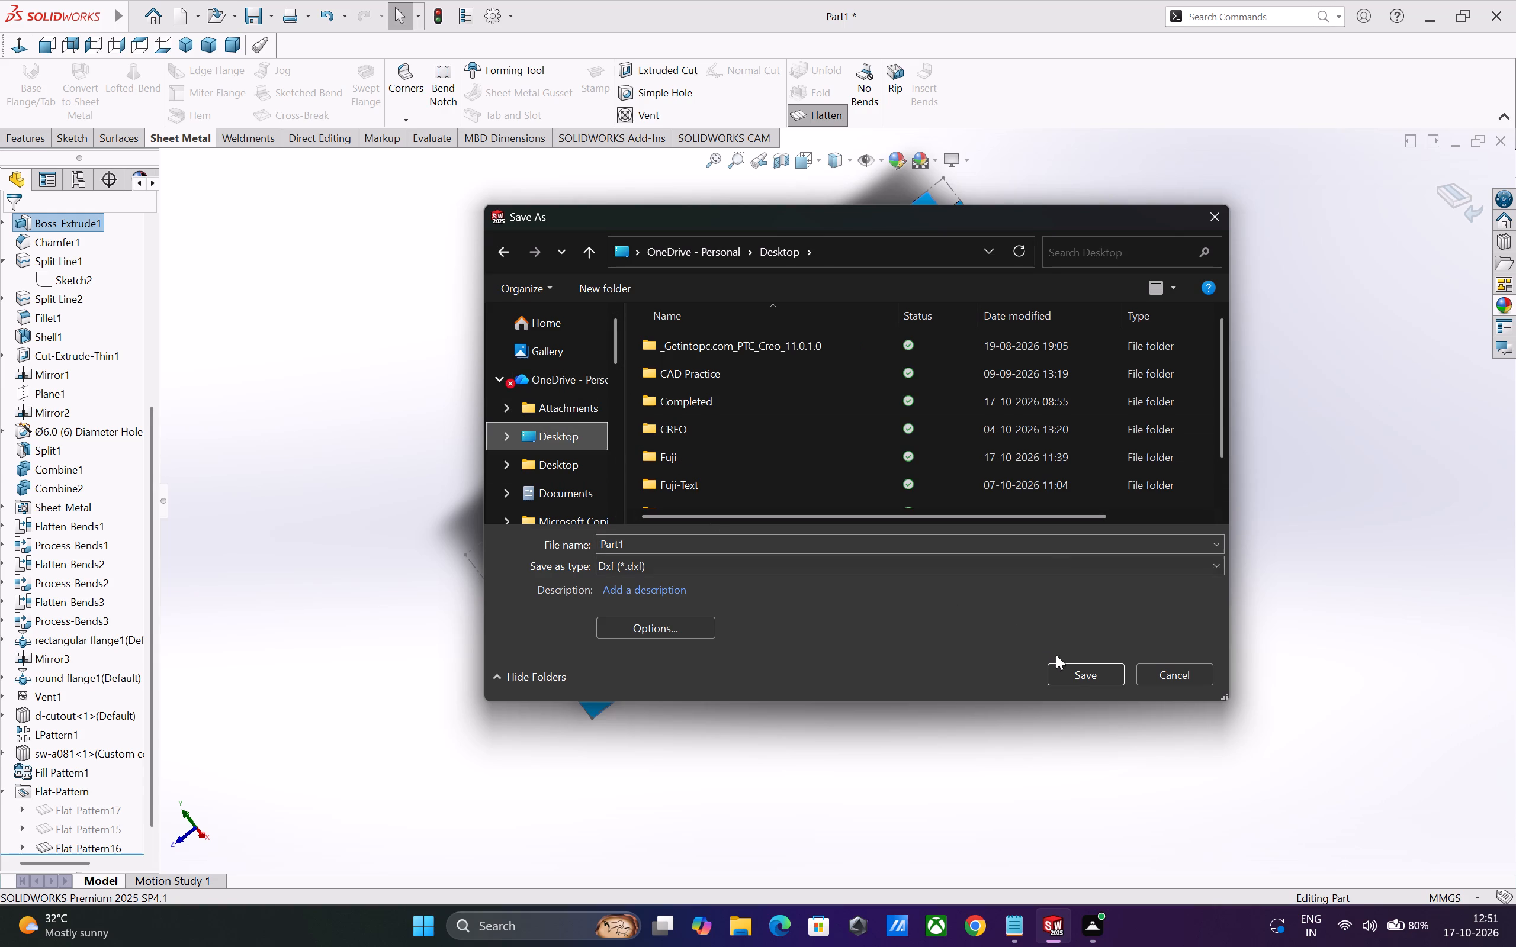
{"action": "left_click", "coordinate": [1076, 671]}
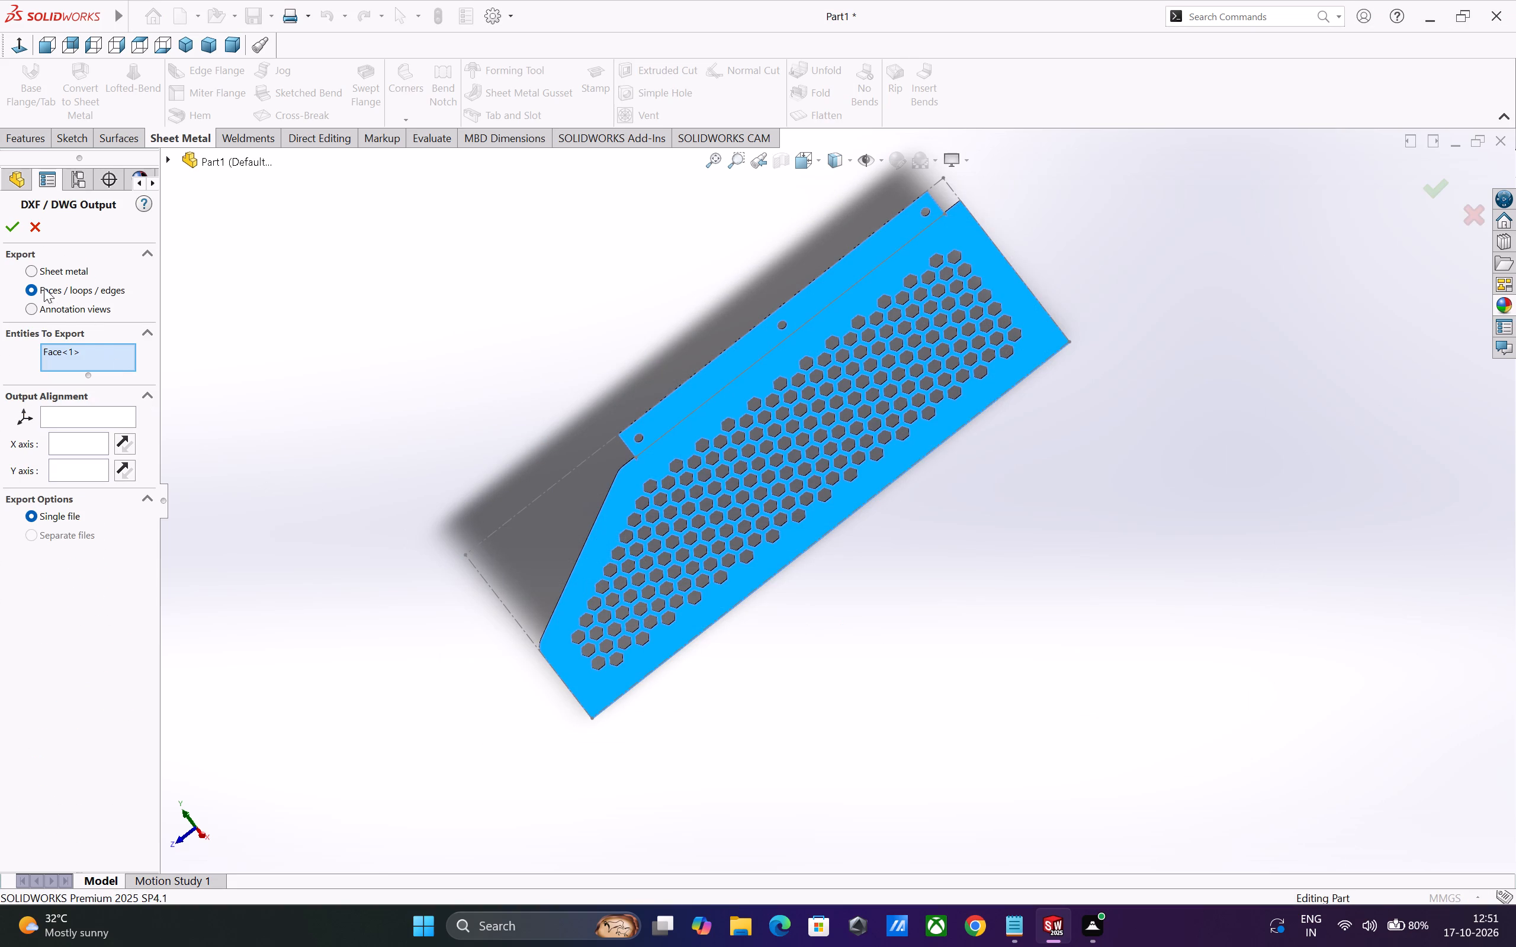
Set the DXF export to sheet metal output, including geometry, hidden edges, bend lines, sketches excluding hidden ones, forming tools and bounding box.
{"action": "left_click", "coordinate": [32, 273]}
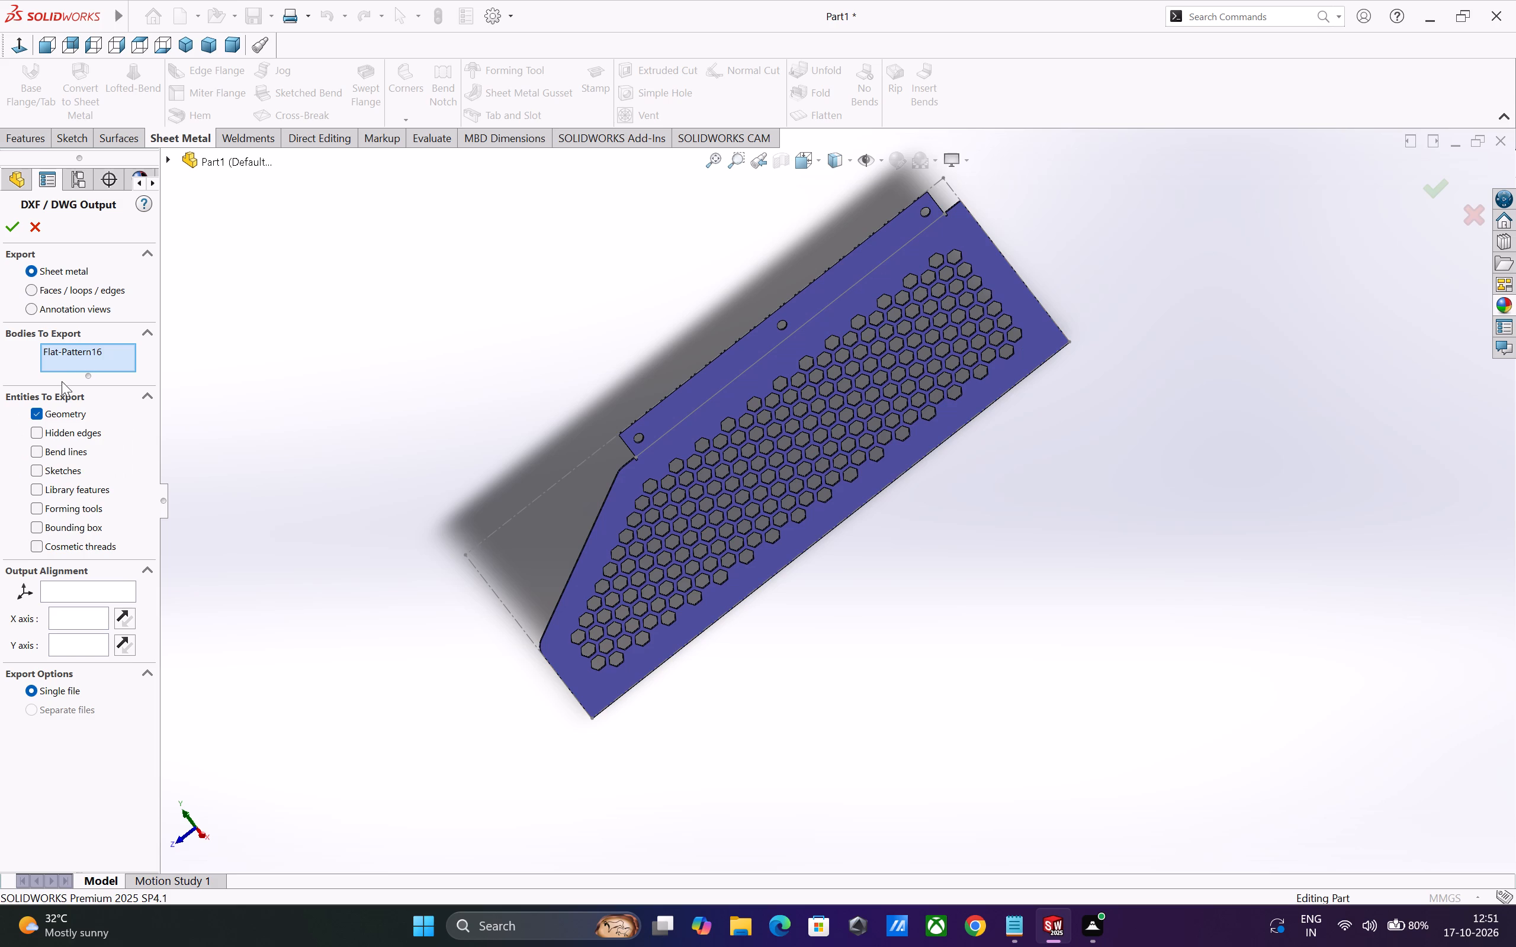
{"action": "left_click", "coordinate": [33, 434]}
{"action": "left_click", "coordinate": [41, 449]}
{"action": "left_click", "coordinate": [38, 470]}
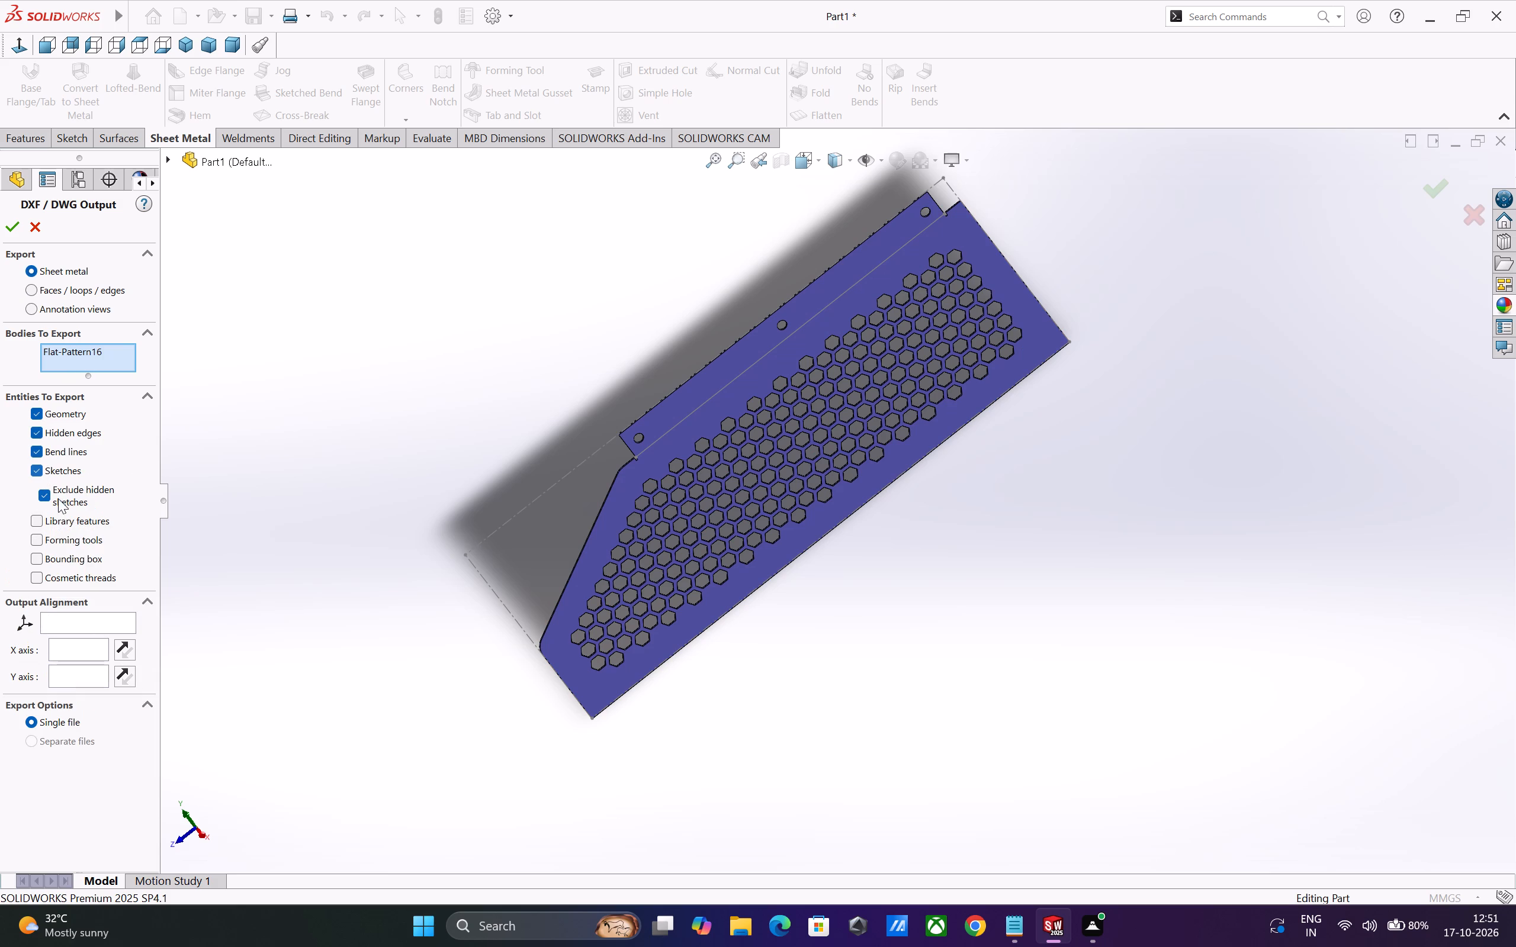
{"action": "left_click", "coordinate": [38, 542]}
{"action": "left_click", "coordinate": [38, 563]}
{"action": "left_click", "coordinate": [17, 240]}
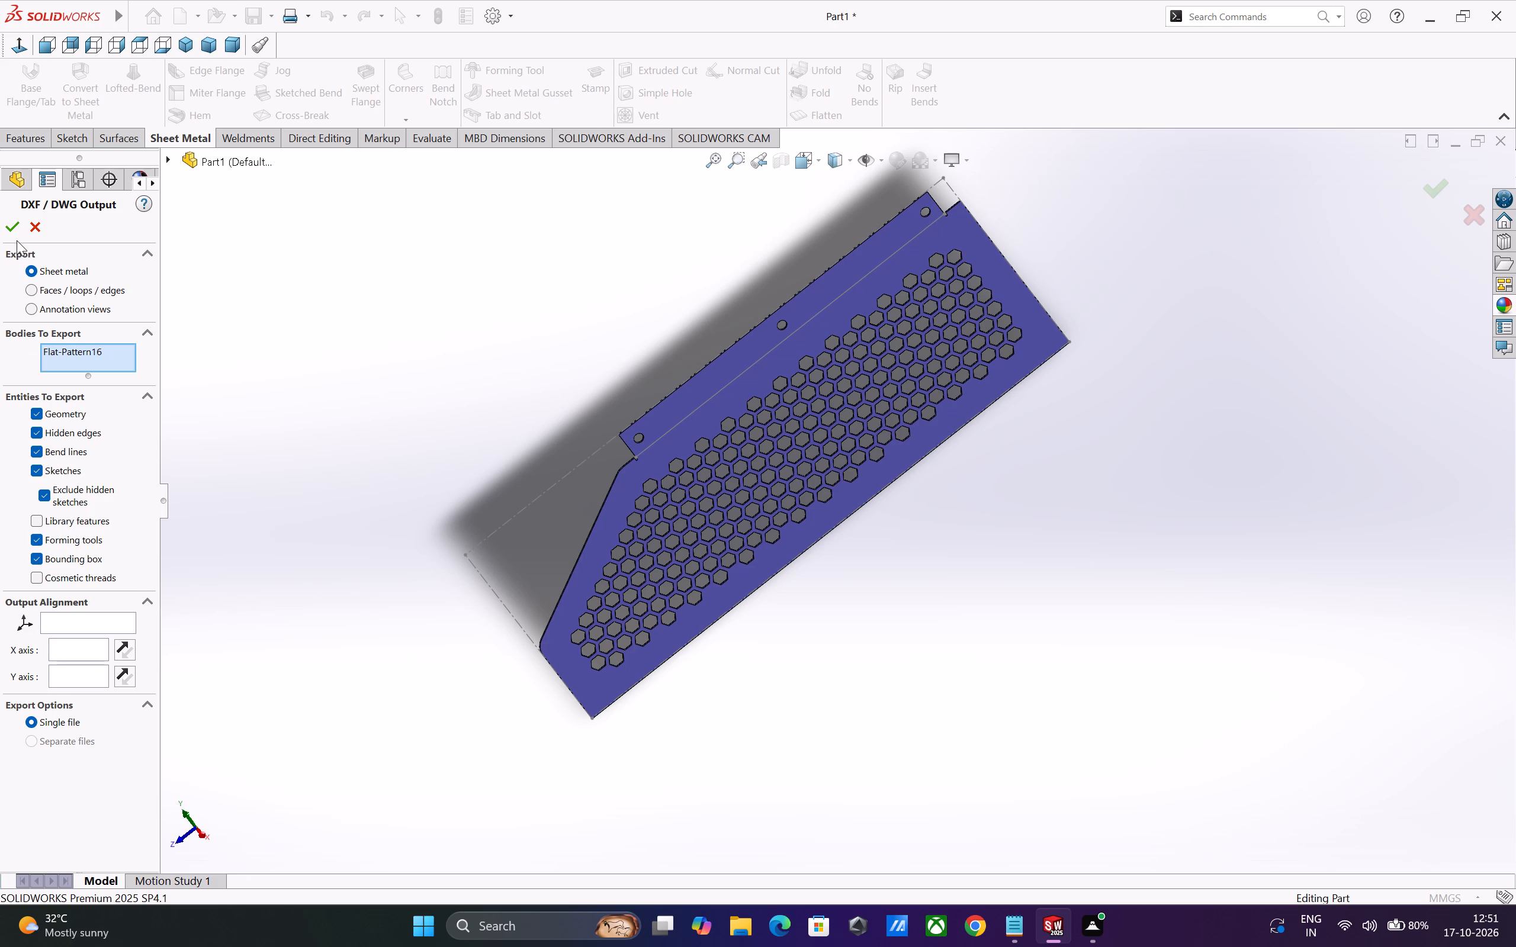
{"action": "left_click", "coordinate": [14, 234]}
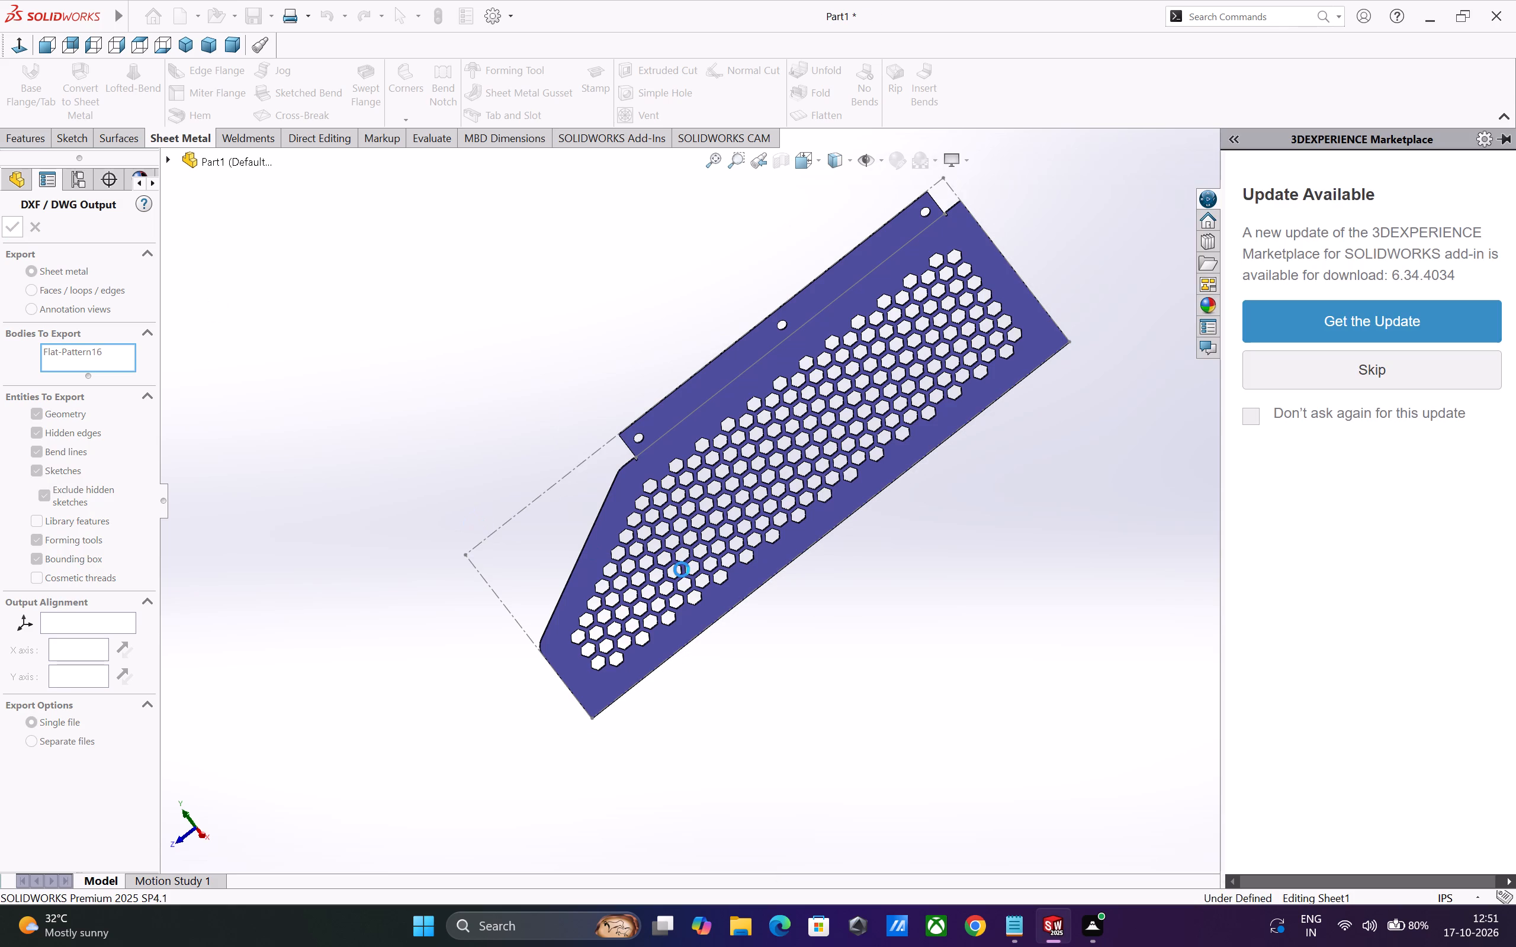
Save the side wall's Flat-Pattern16 from the DXF cleanup preview without removing any entities.
{"action": "scroll", "coordinate": [708, 578], "scroll_direction": "up", "scroll_amount": 4}
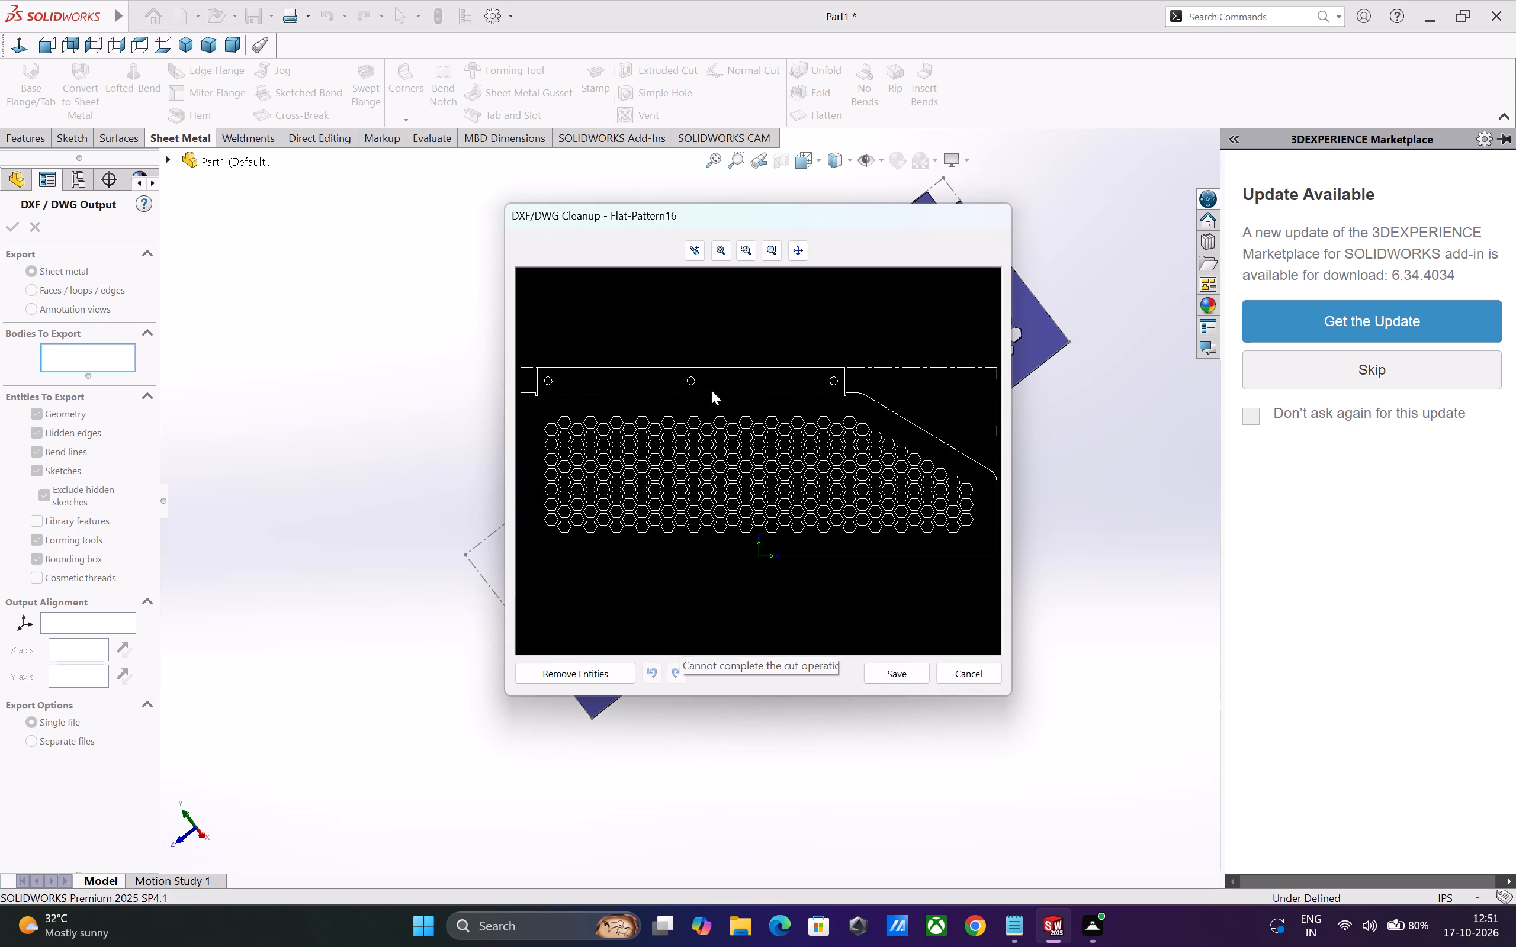
{"action": "left_click", "coordinate": [884, 672]}
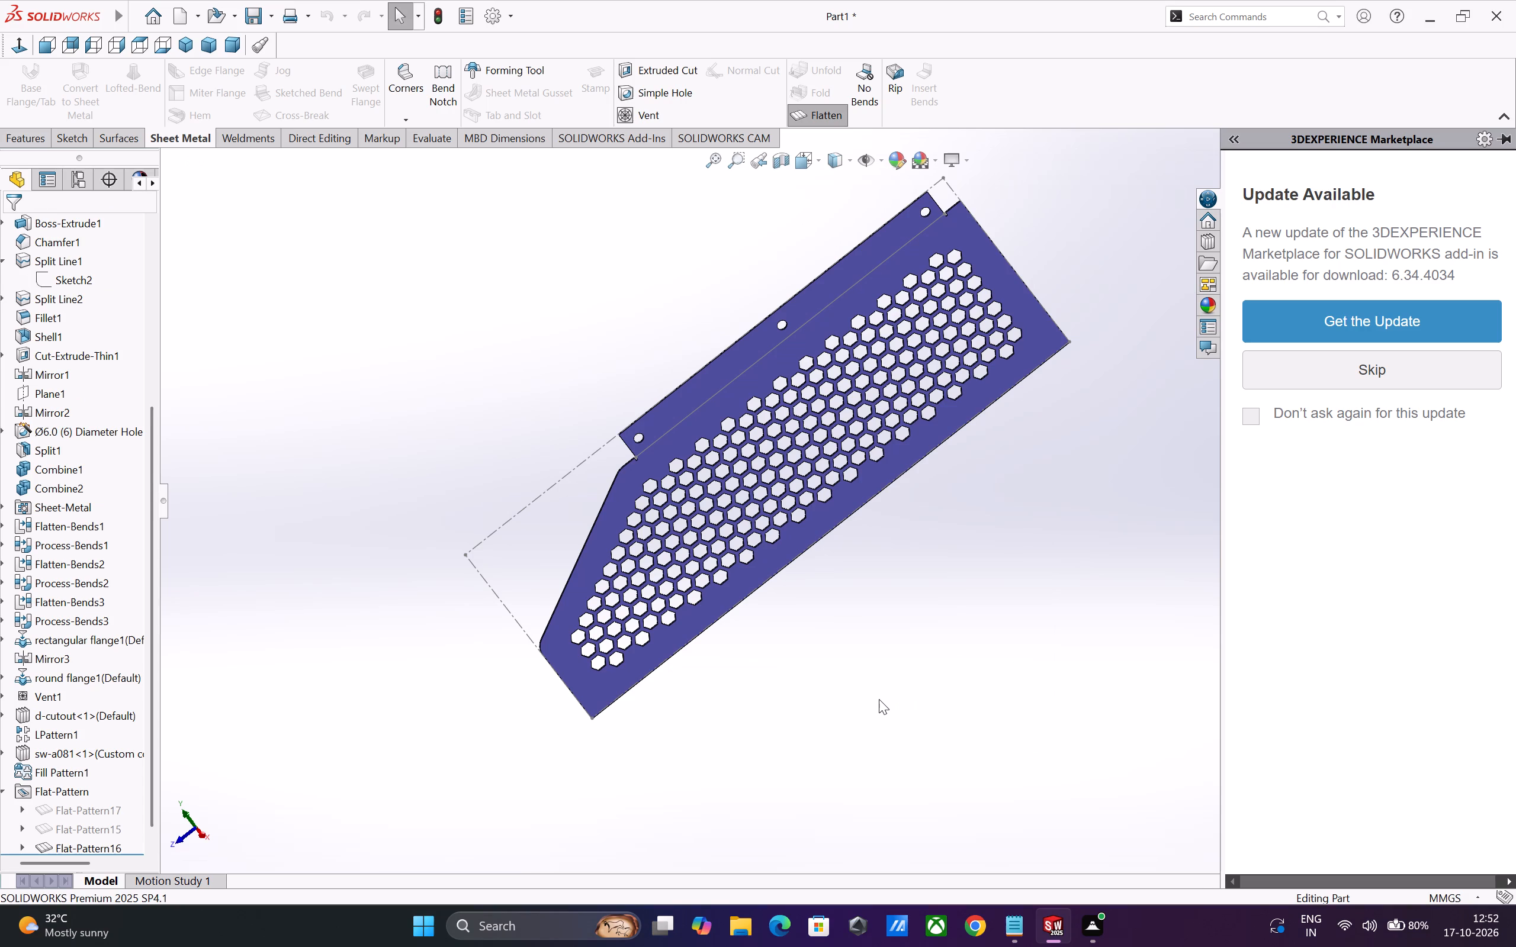
Return the flattened blue side wall to its folded state.
{"action": "left_click", "coordinate": [818, 115]}
Examine the folded housing with its perforated red and blue side walls, up close and as a whole.
{"action": "scroll", "coordinate": [891, 602], "scroll_direction": "up", "scroll_amount": 6}
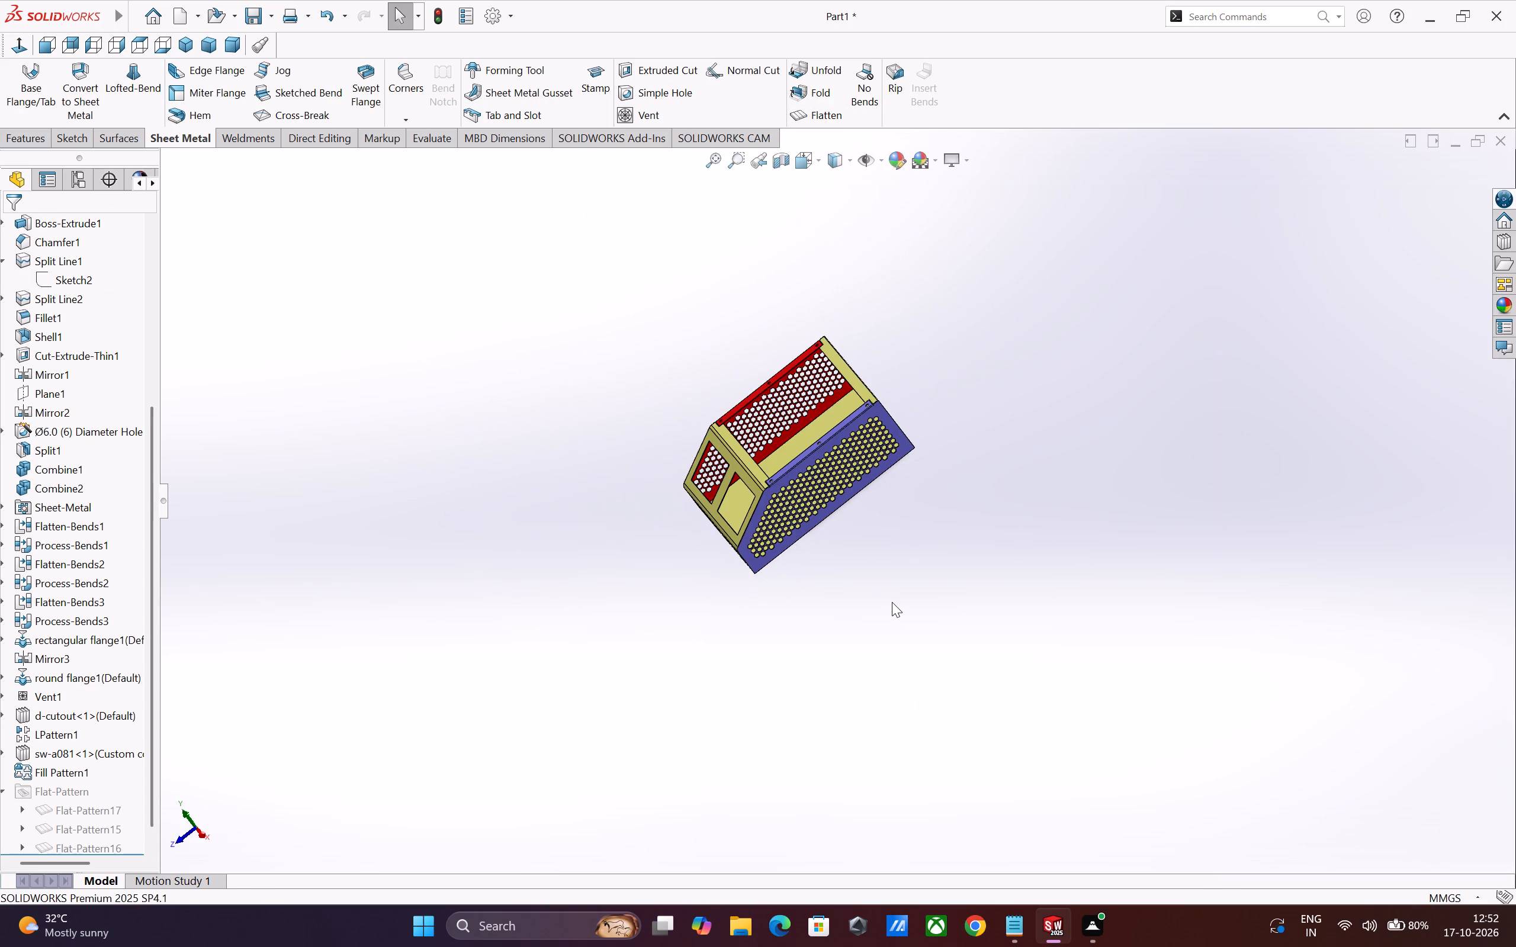
{"action": "scroll", "coordinate": [788, 498], "scroll_direction": "down", "scroll_amount": 1}
{"action": "middle_click_drag", "start_coordinate": [830, 507], "coordinate": [873, 507]}
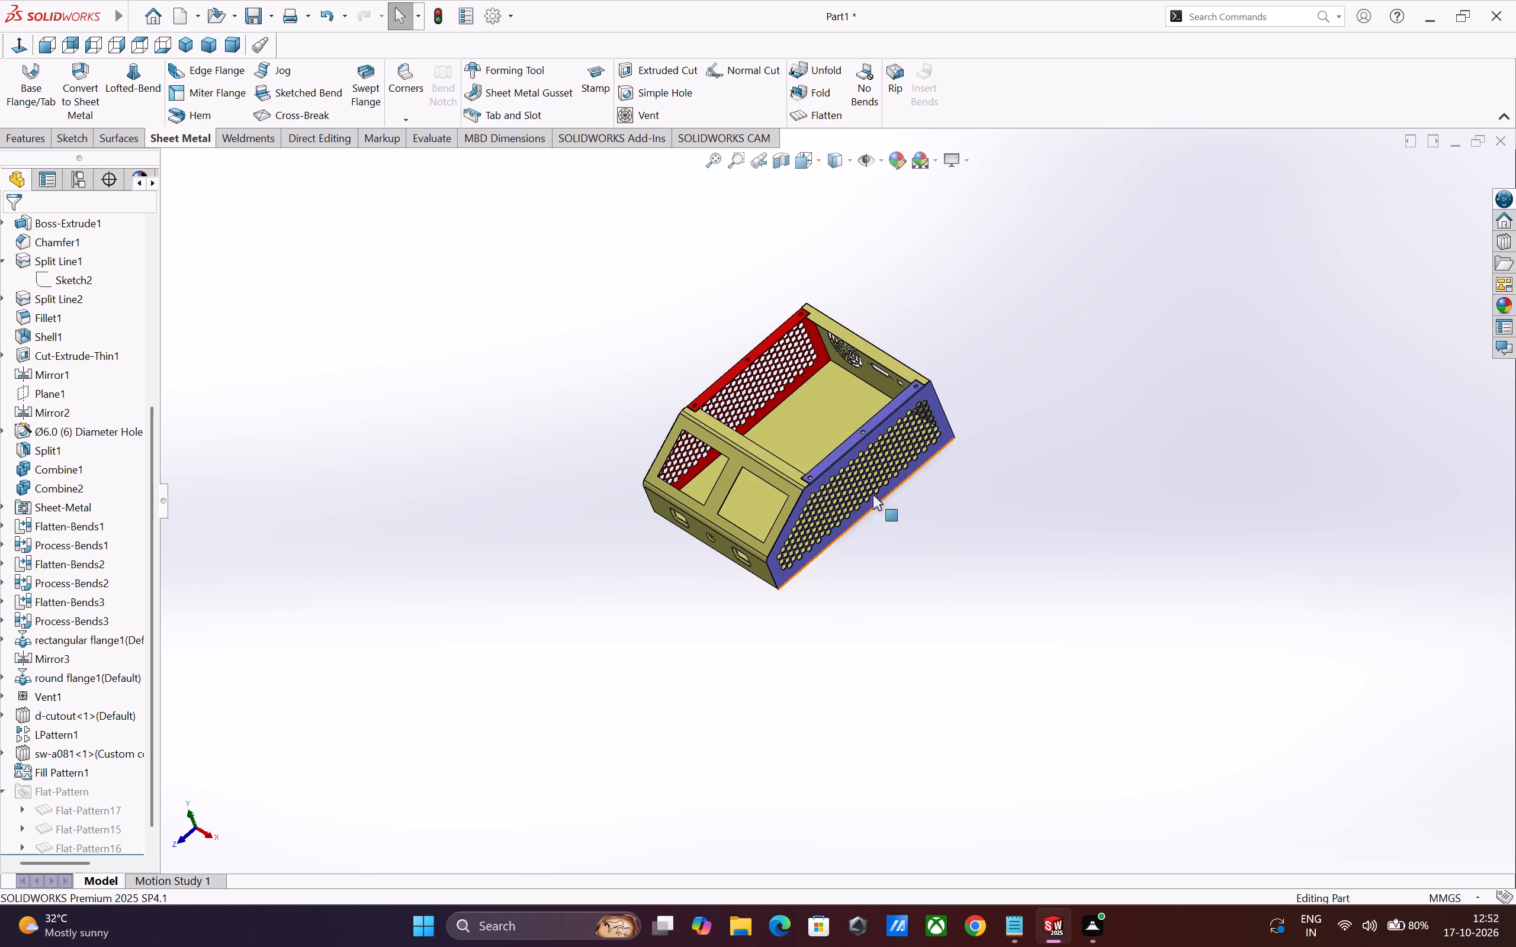
{"action": "scroll", "coordinate": [862, 477], "scroll_direction": "down", "scroll_amount": 1}
{"action": "scroll", "coordinate": [798, 463], "scroll_direction": "down", "scroll_amount": 4}
{"action": "middle_click_drag", "start_coordinate": [797, 463], "coordinate": [779, 468]}
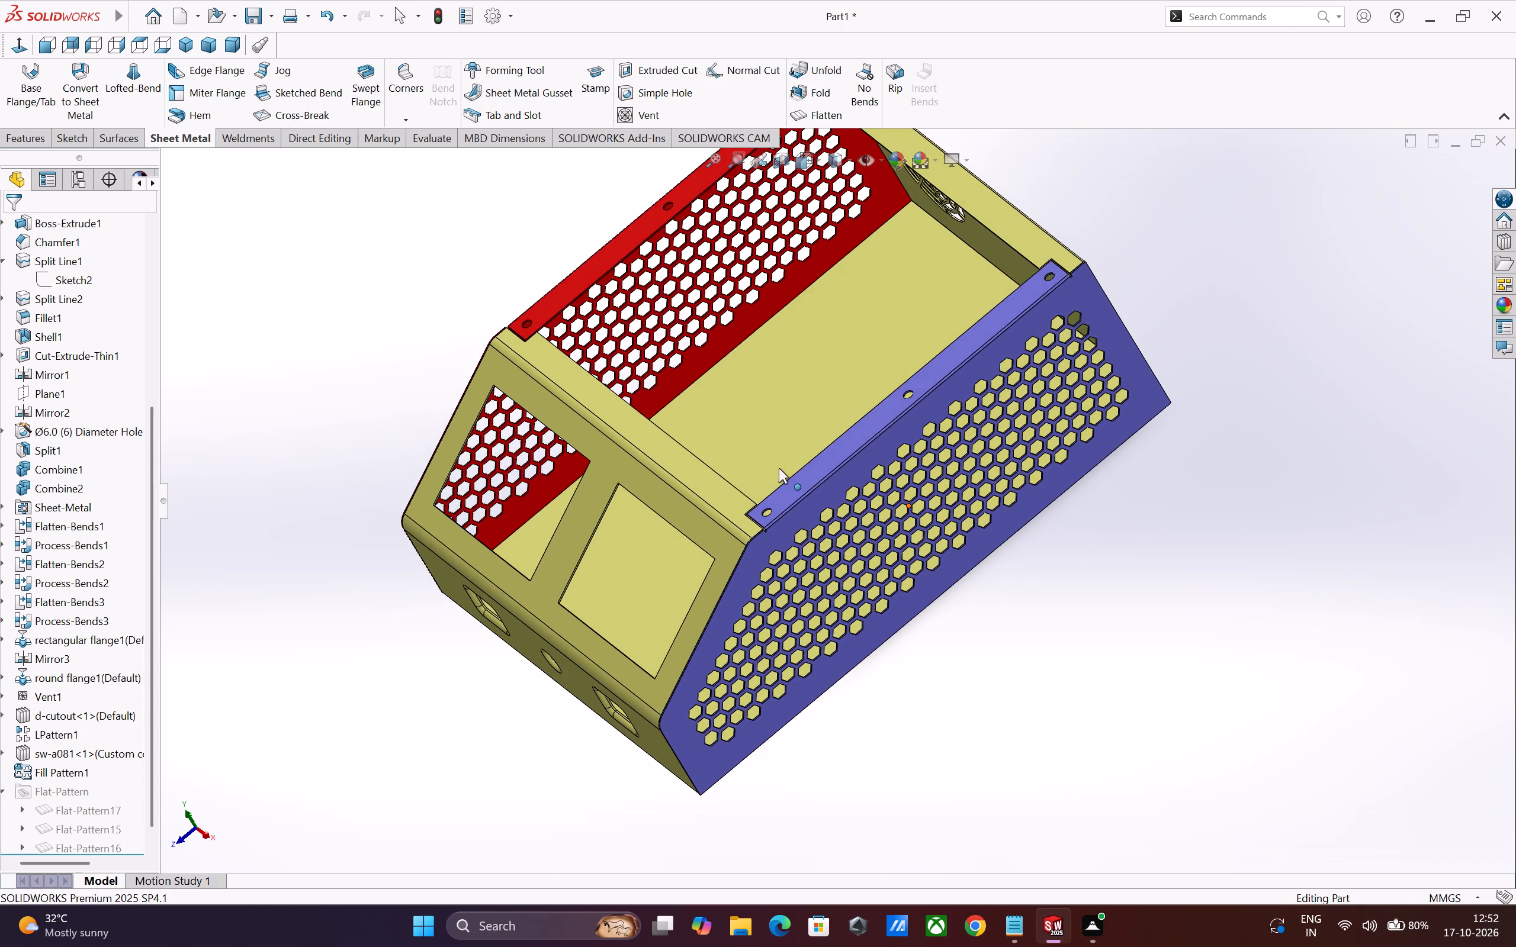
{"action": "scroll", "coordinate": [779, 468], "scroll_direction": "up", "scroll_amount": 6}
{"action": "scroll", "coordinate": [779, 468], "scroll_direction": "down", "scroll_amount": 2}
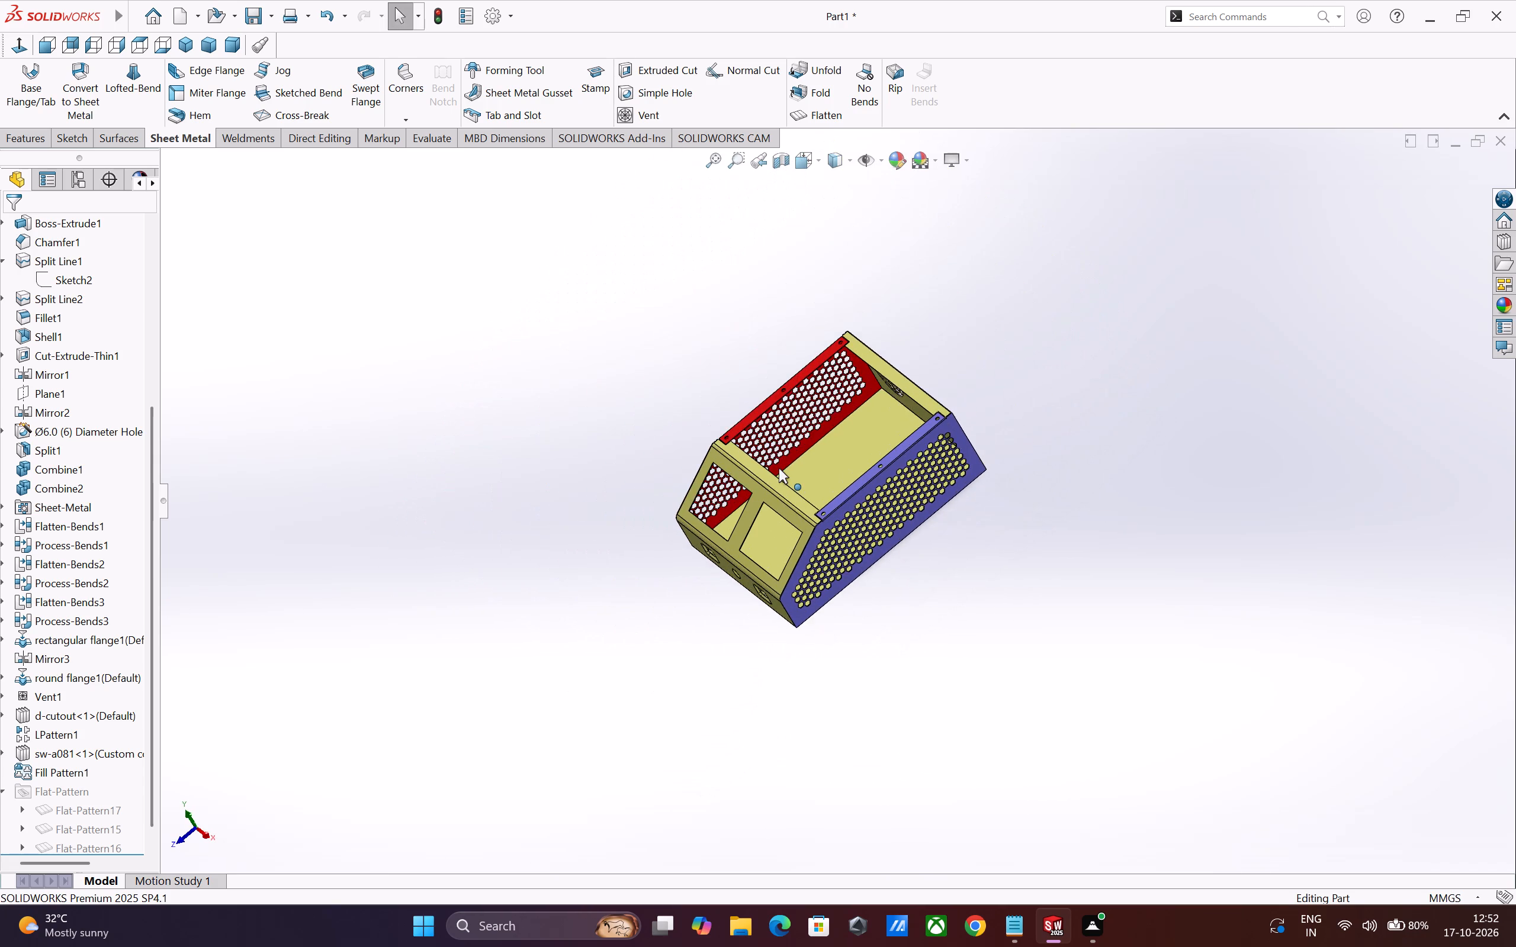
{"action": "scroll", "coordinate": [779, 468], "scroll_direction": "down", "scroll_amount": 2}
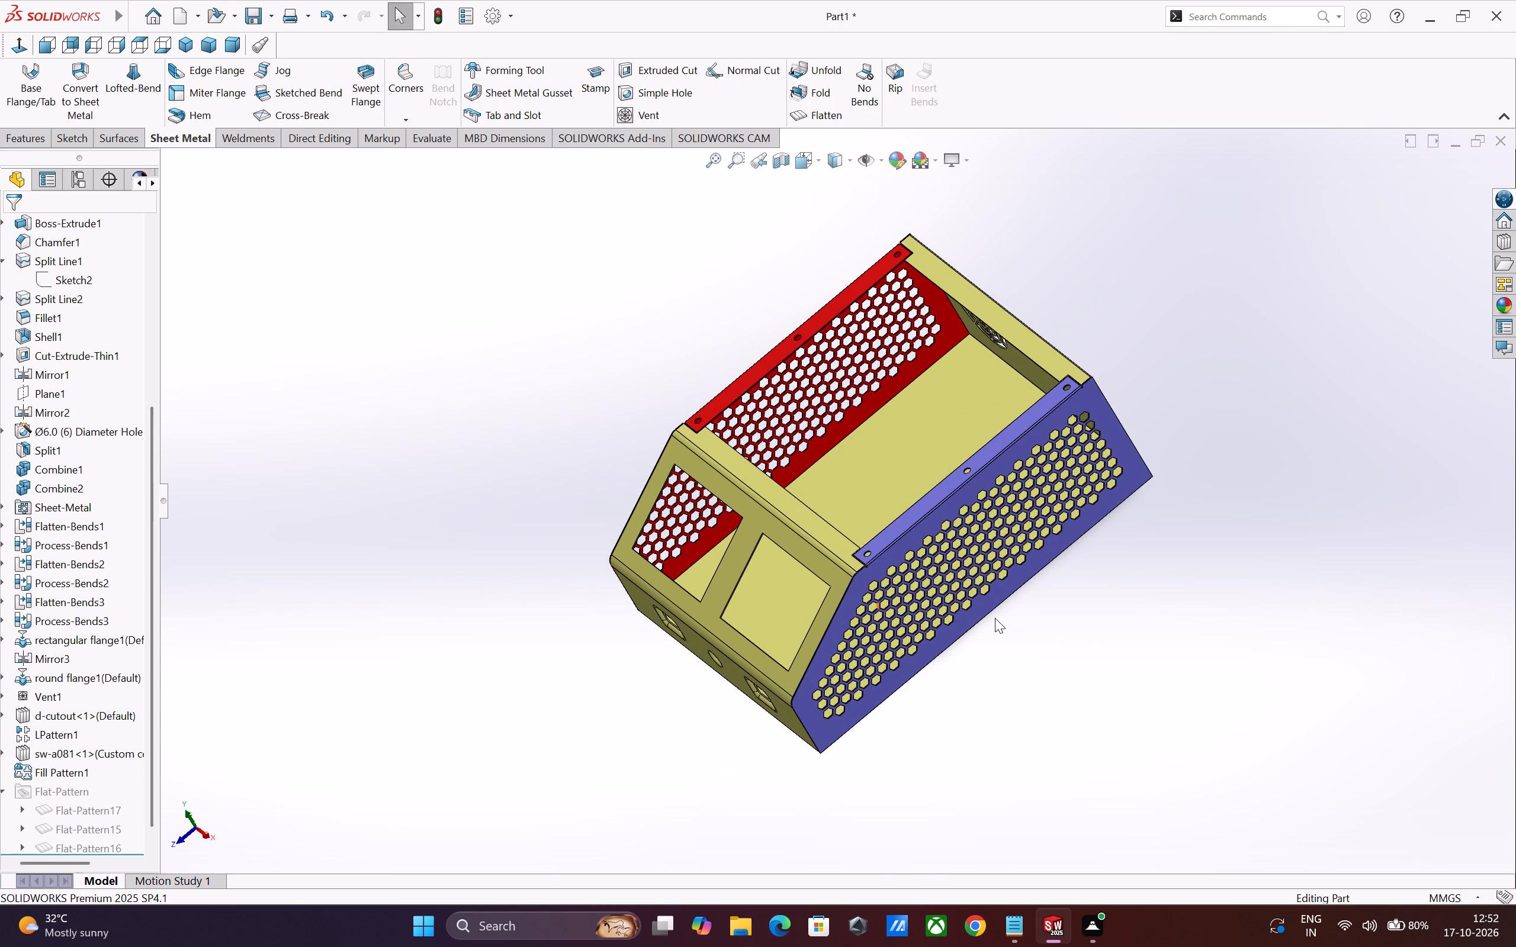
{"action": "scroll", "coordinate": [676, 533], "scroll_direction": "up", "scroll_amount": 2}
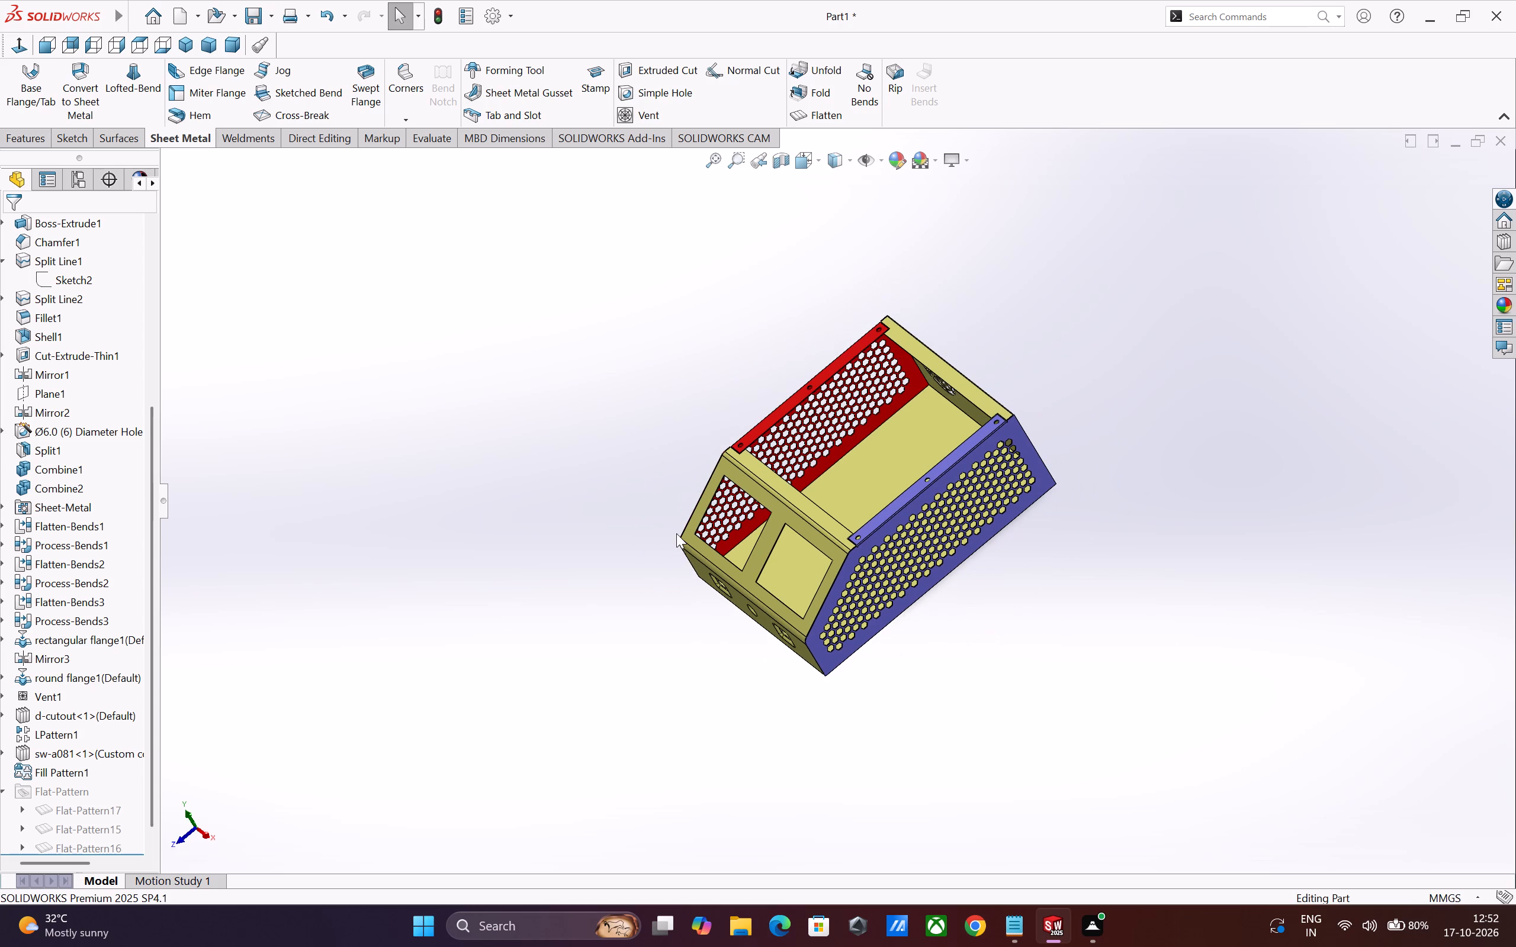
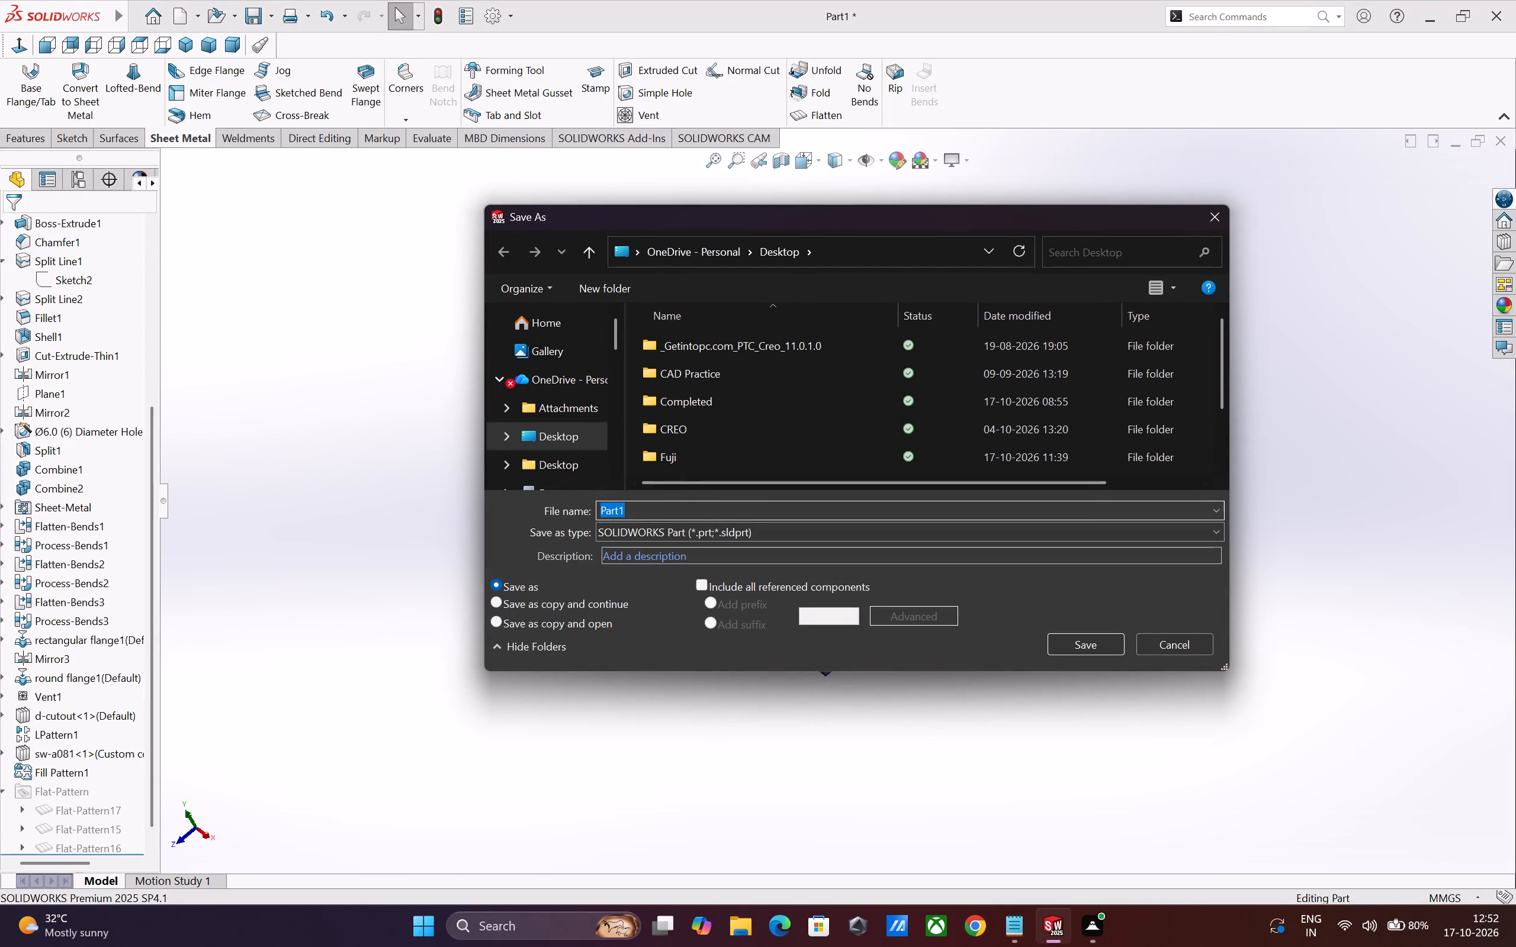
Set the part to save in the Desktop's Fuji folder with the file name starting "Countrol".
{"action": "double_click", "coordinate": [557, 431]}
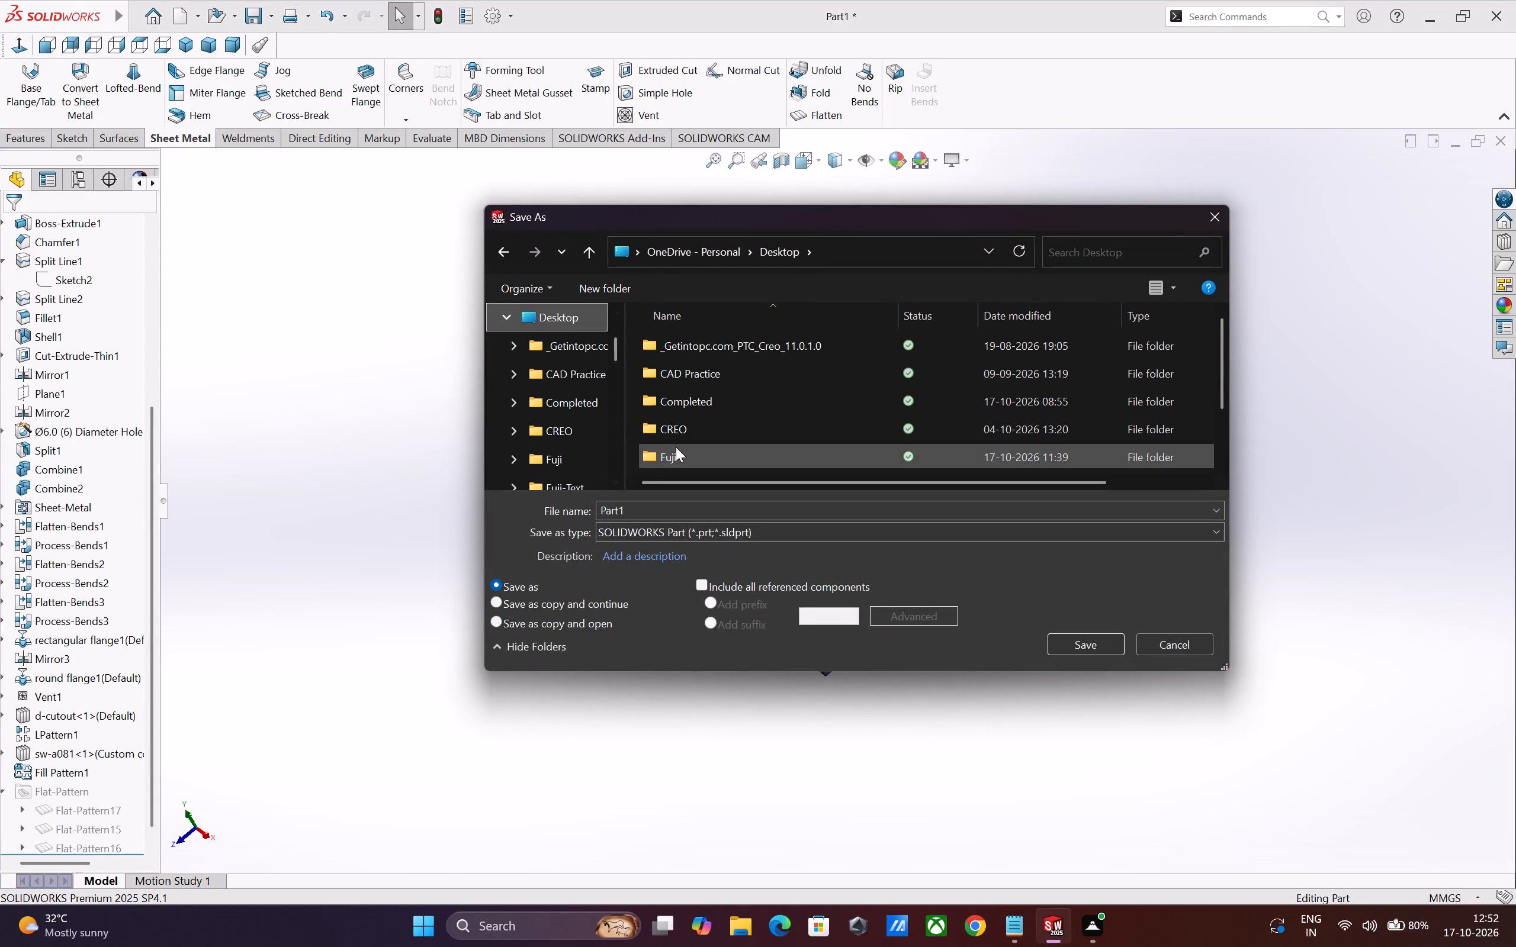
{"action": "double_click", "coordinate": [677, 448]}
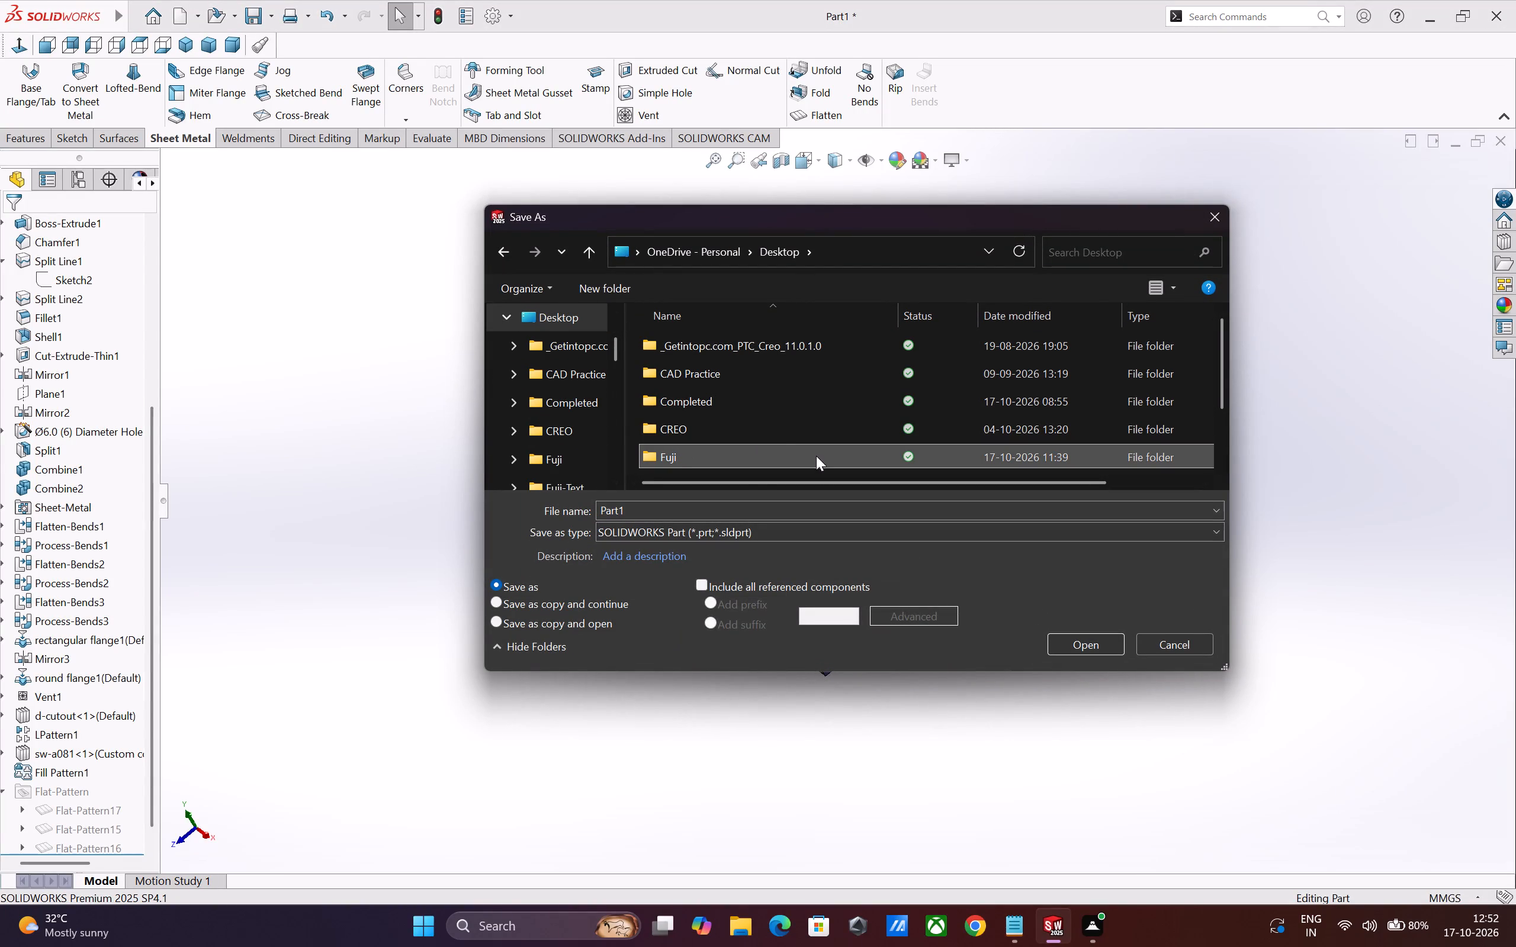
{"action": "double_click", "coordinate": [712, 511]}
{"action": "key", "text": "ctrl+c"}
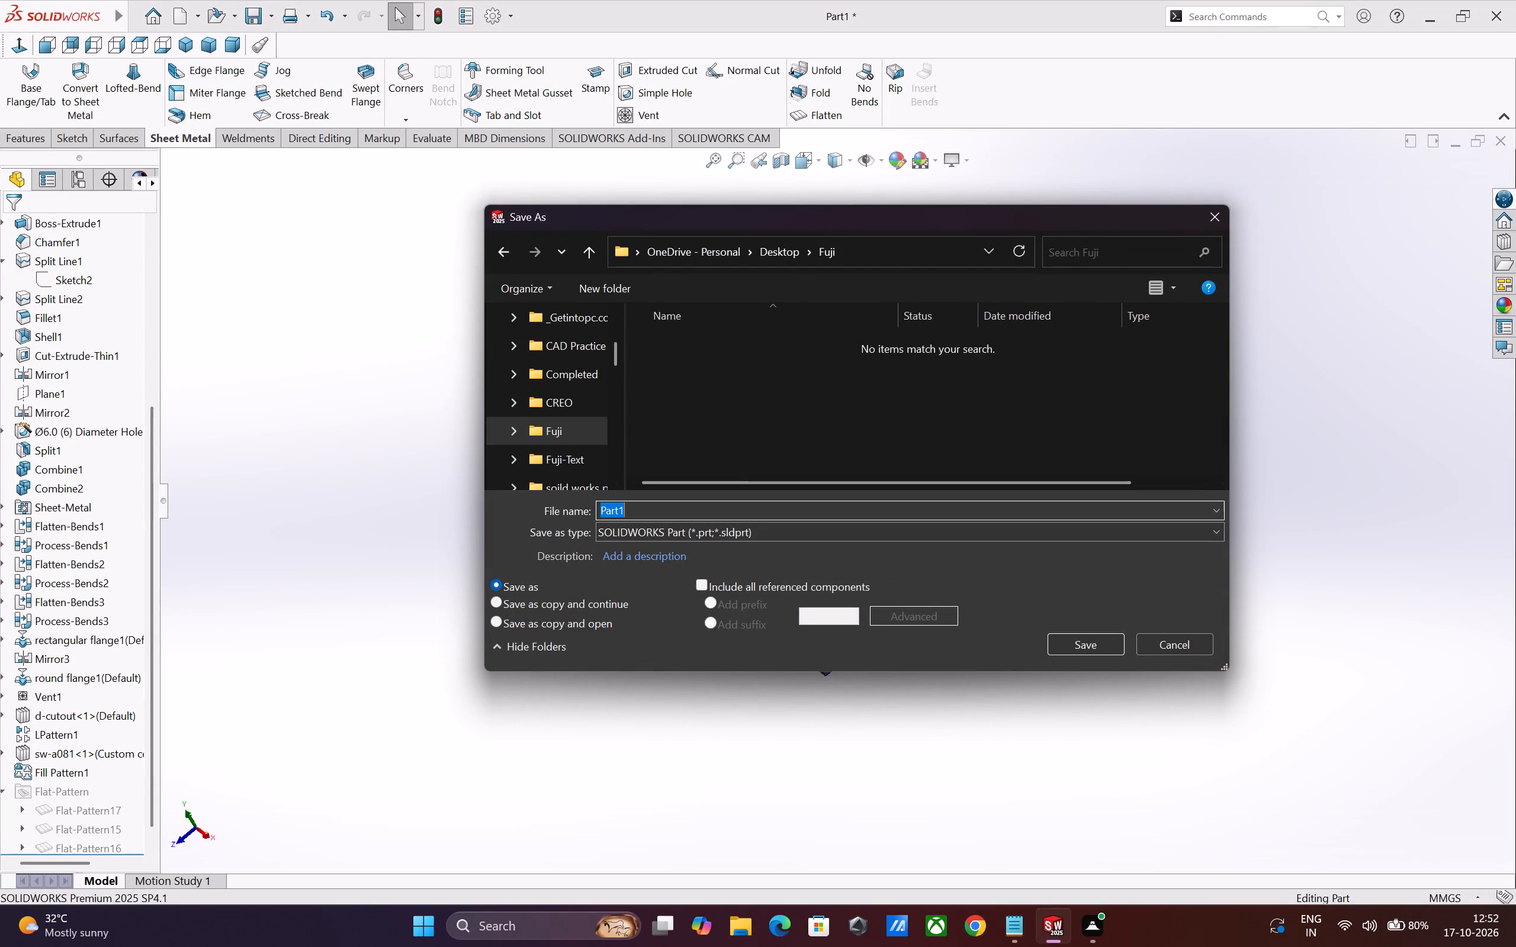
{"action": "key", "text": "shift+c"}
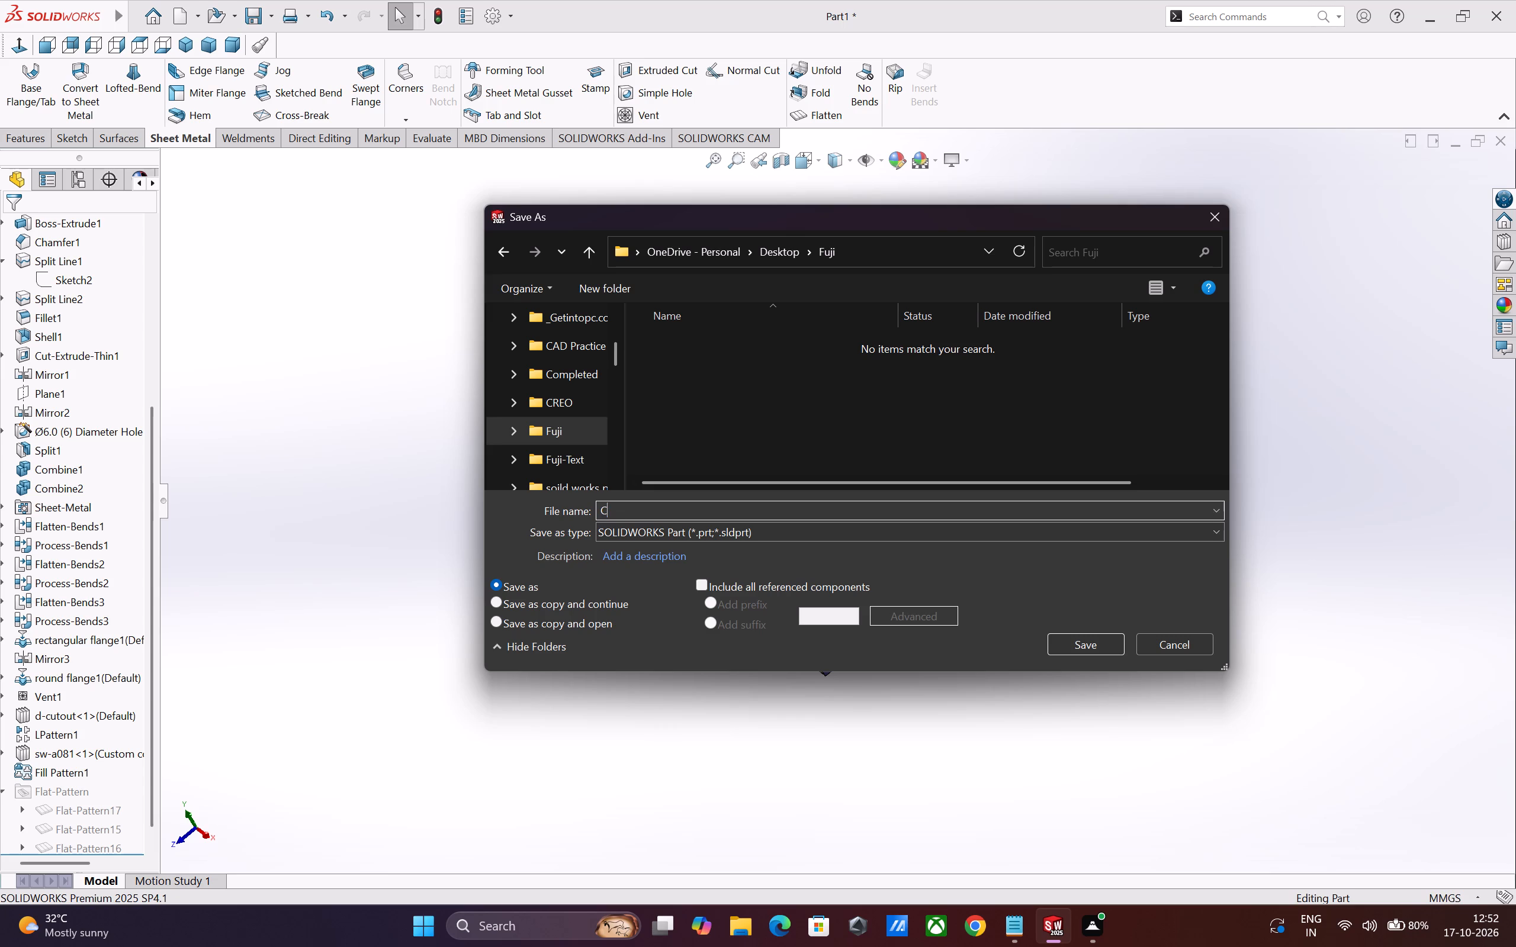
{"action": "type", "text": "ountro"}
{"action": "key", "text": "l"}
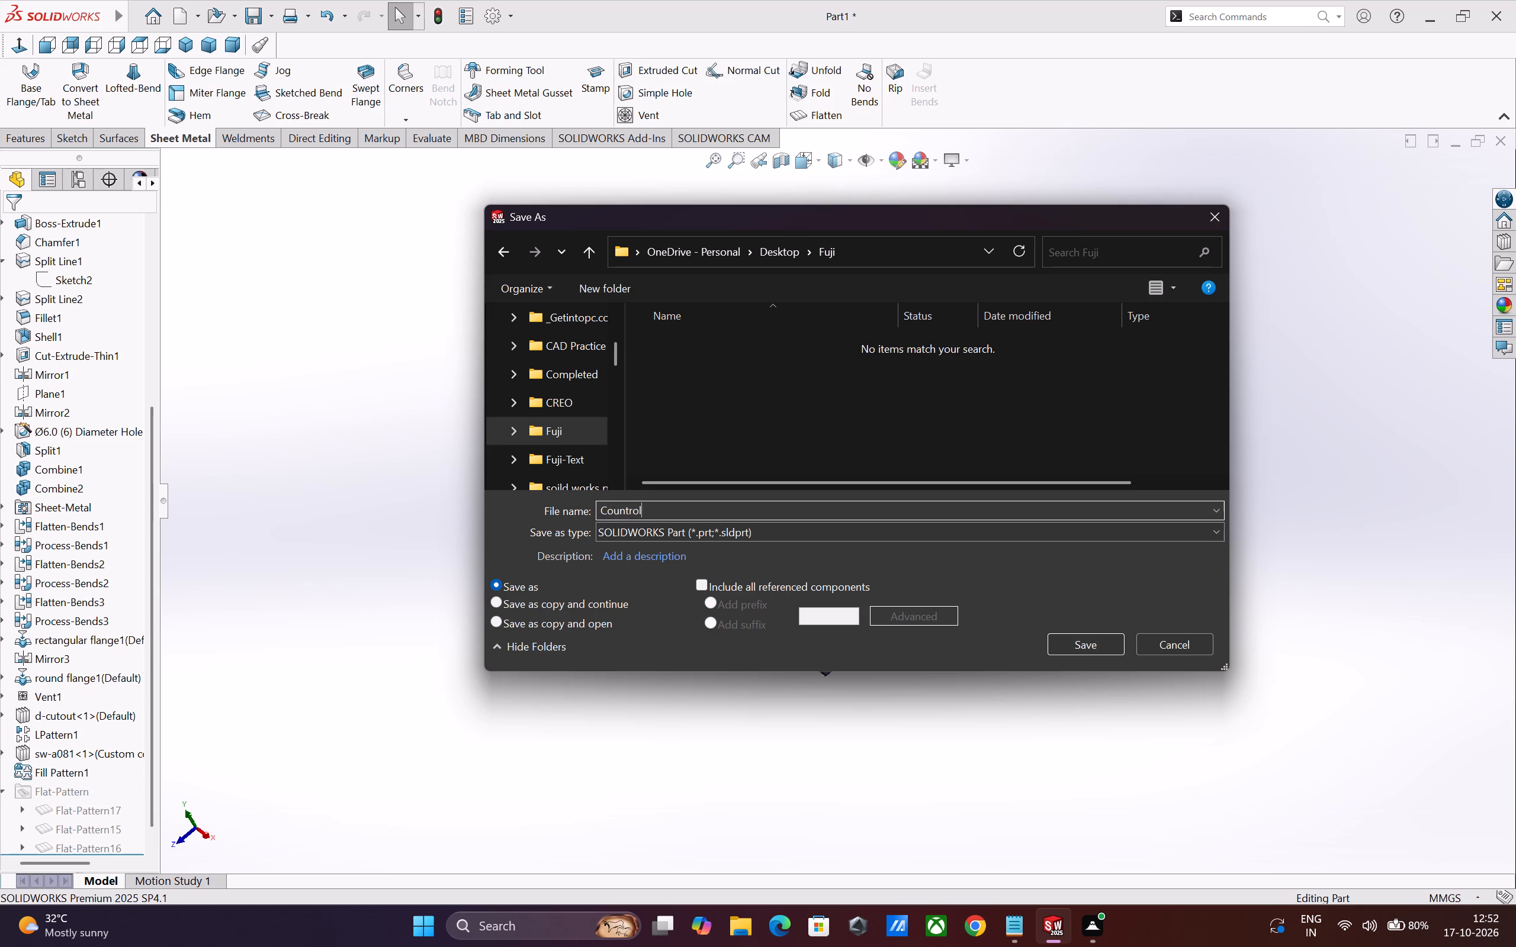
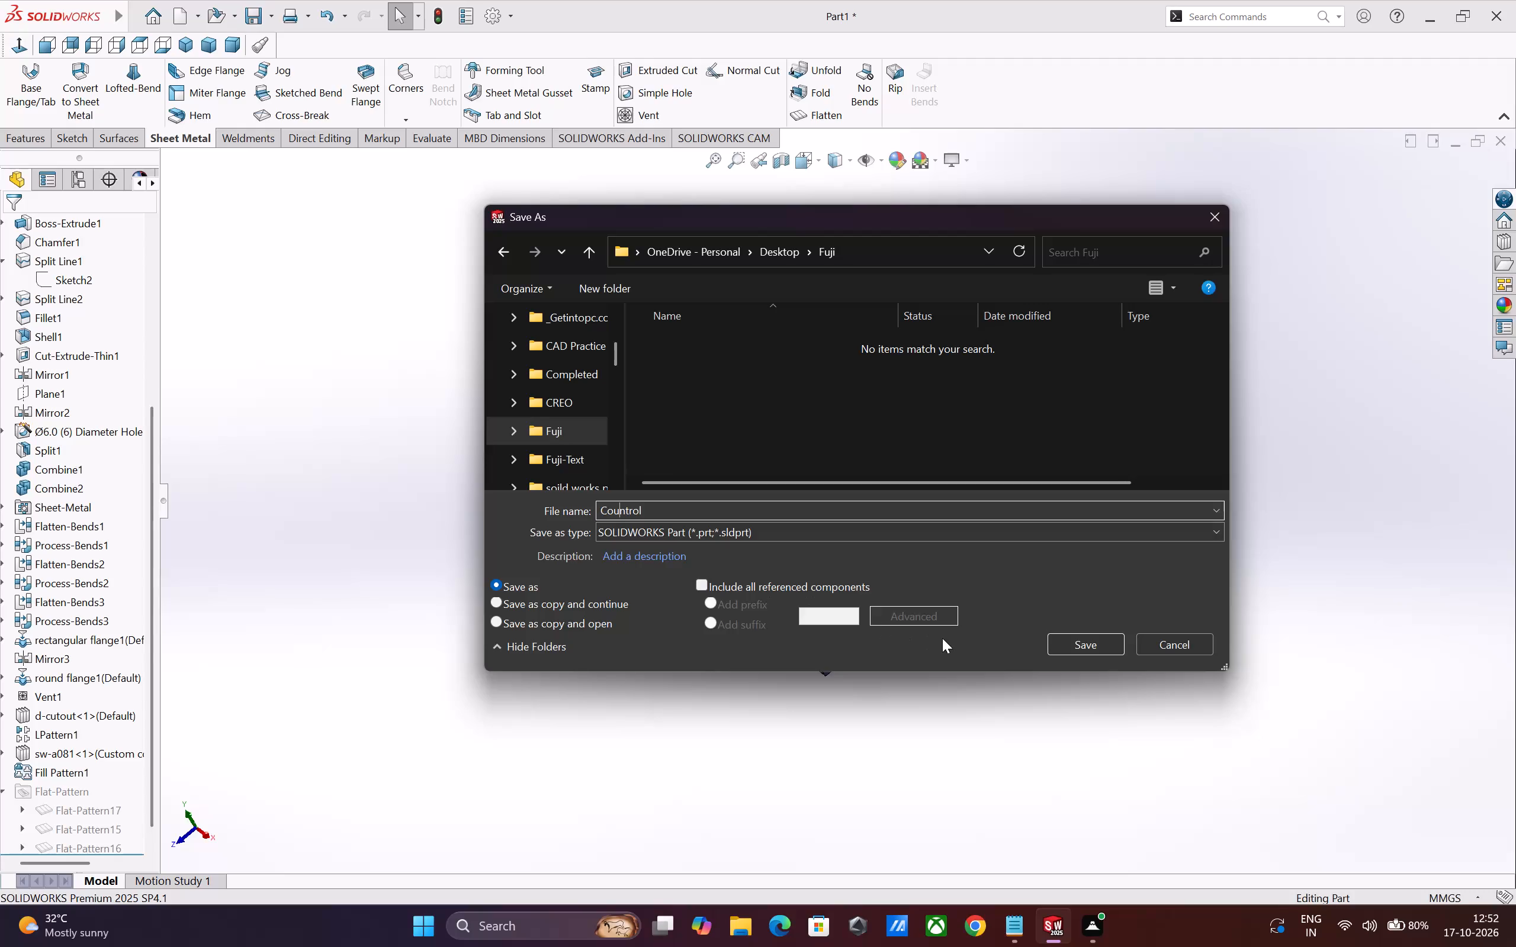
Correct the file name's misspelled first word to "Control" and extend the name to "Control-Box-".
{"action": "key", "text": "BackSpace"}
{"action": "left_click", "coordinate": [692, 503]}
{"action": "key", "text": "minus"}
{"action": "type", "text": "Bo"}
{"action": "key", "text": "x"}
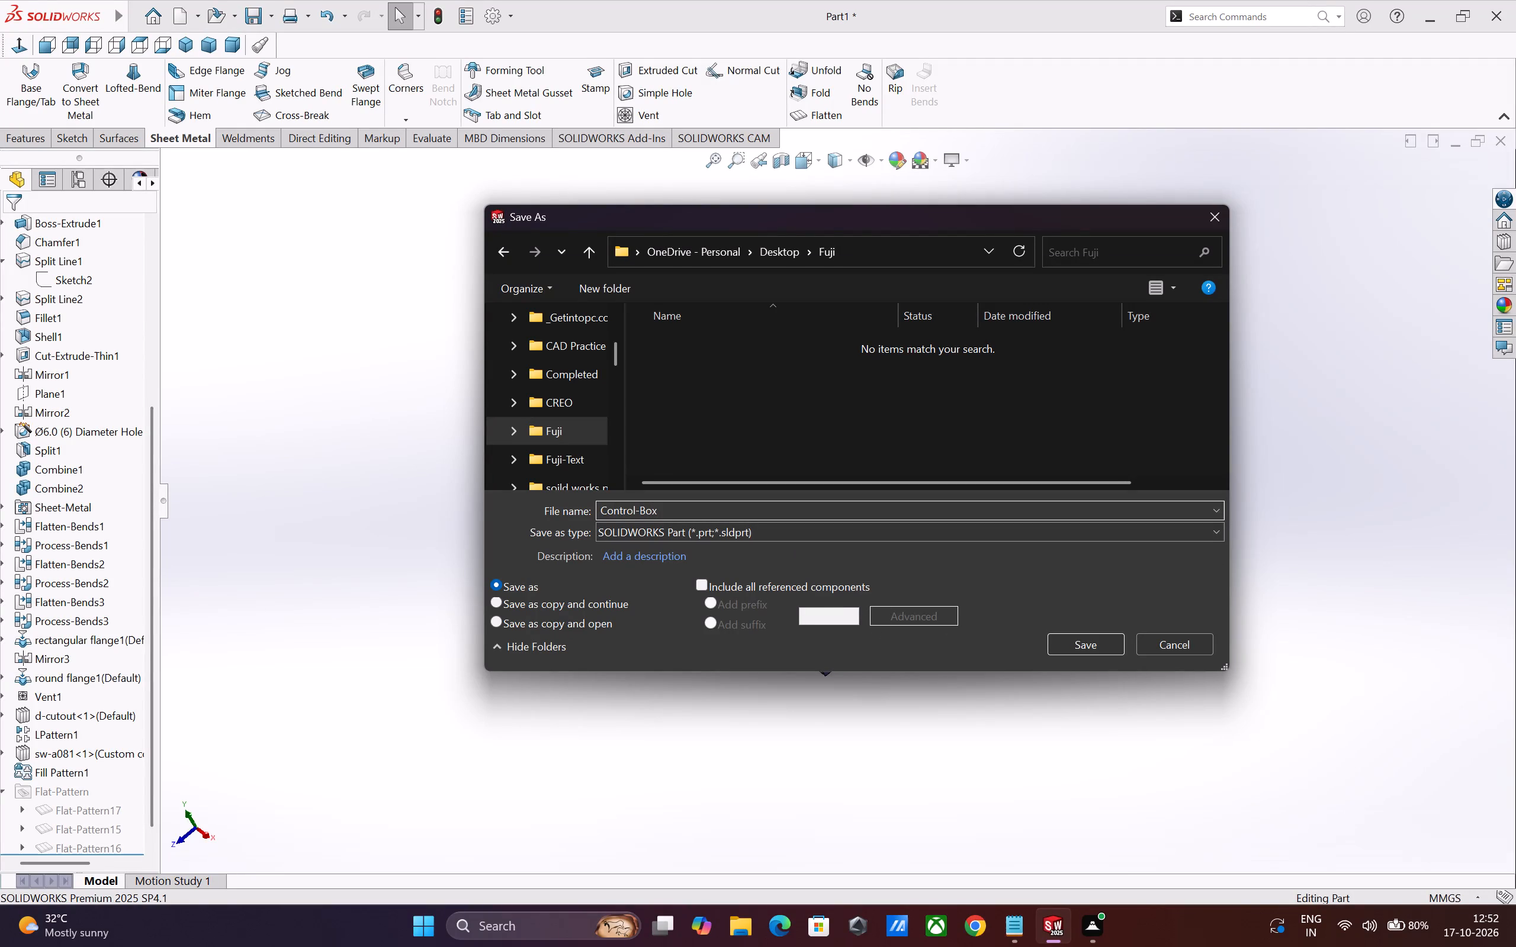
{"action": "key", "text": "minus"}
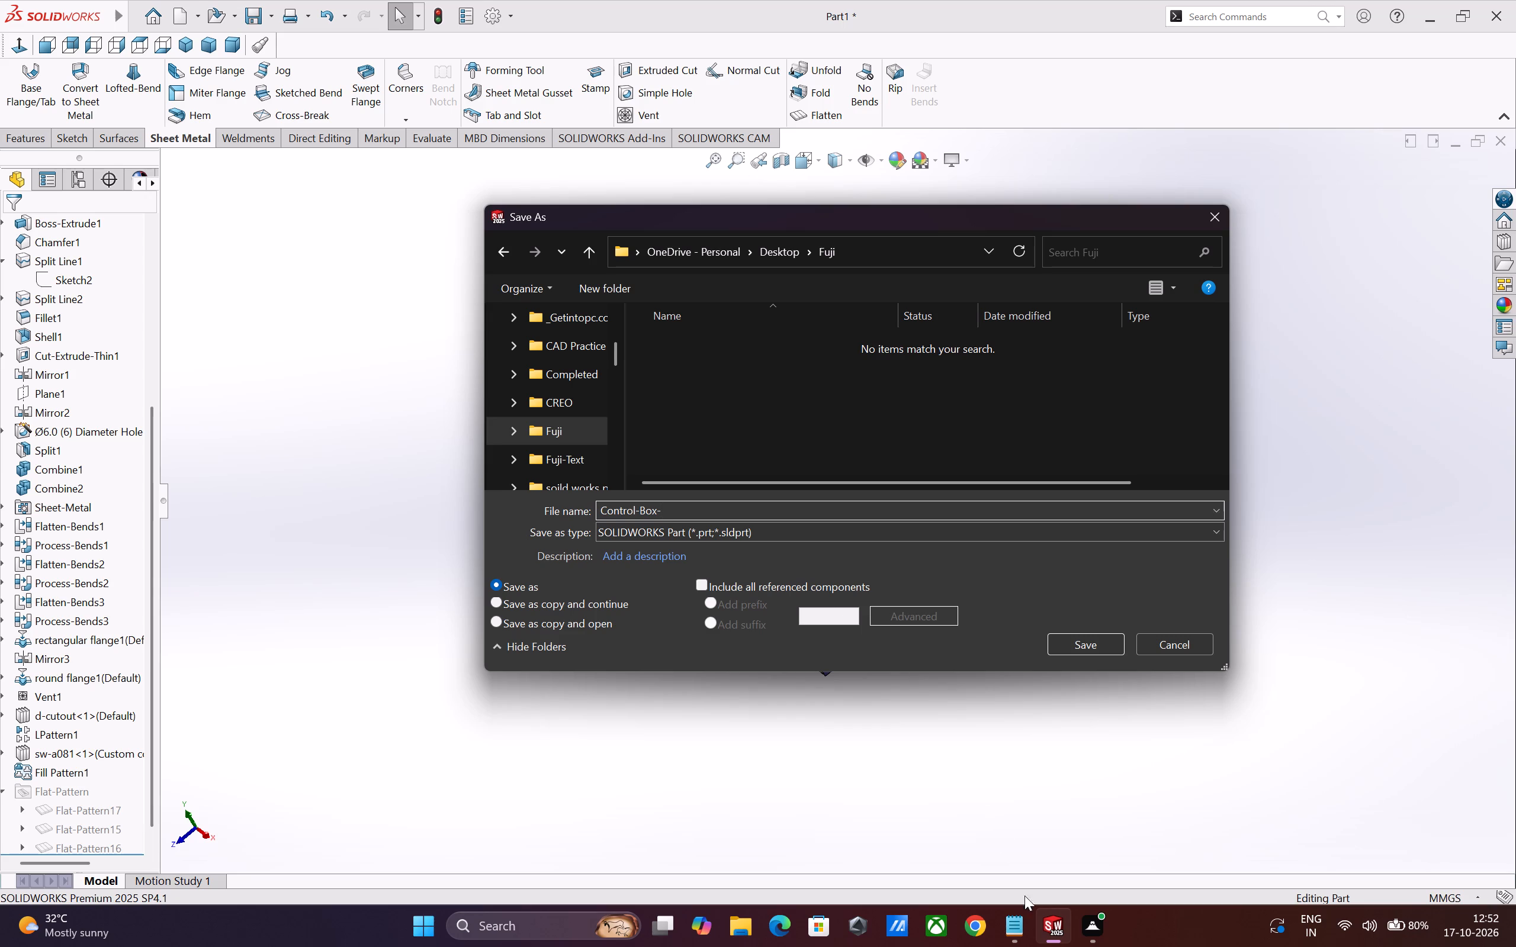
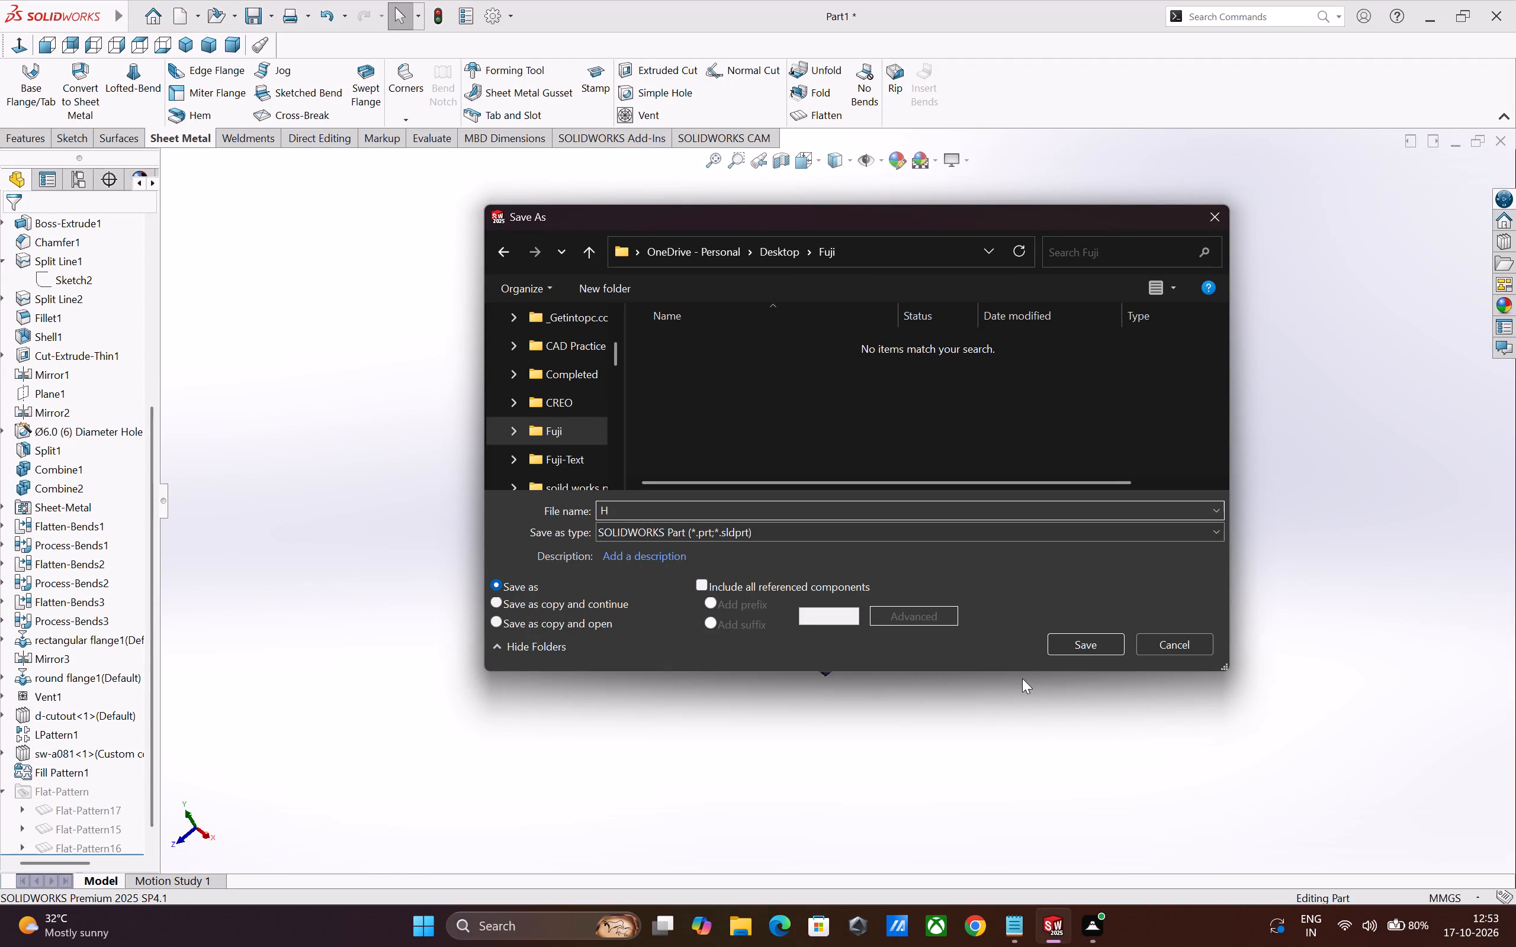
Name the file Control-Box-Housing and save it as a SOLIDWORKS Part in the Fuji folder, saving all open changes.
{"action": "key", "text": "BackSpace"}
{"action": "type", "text": "Co"}
{"action": "type", "text": "ntrol-"}
{"action": "type", "text": "Box"}
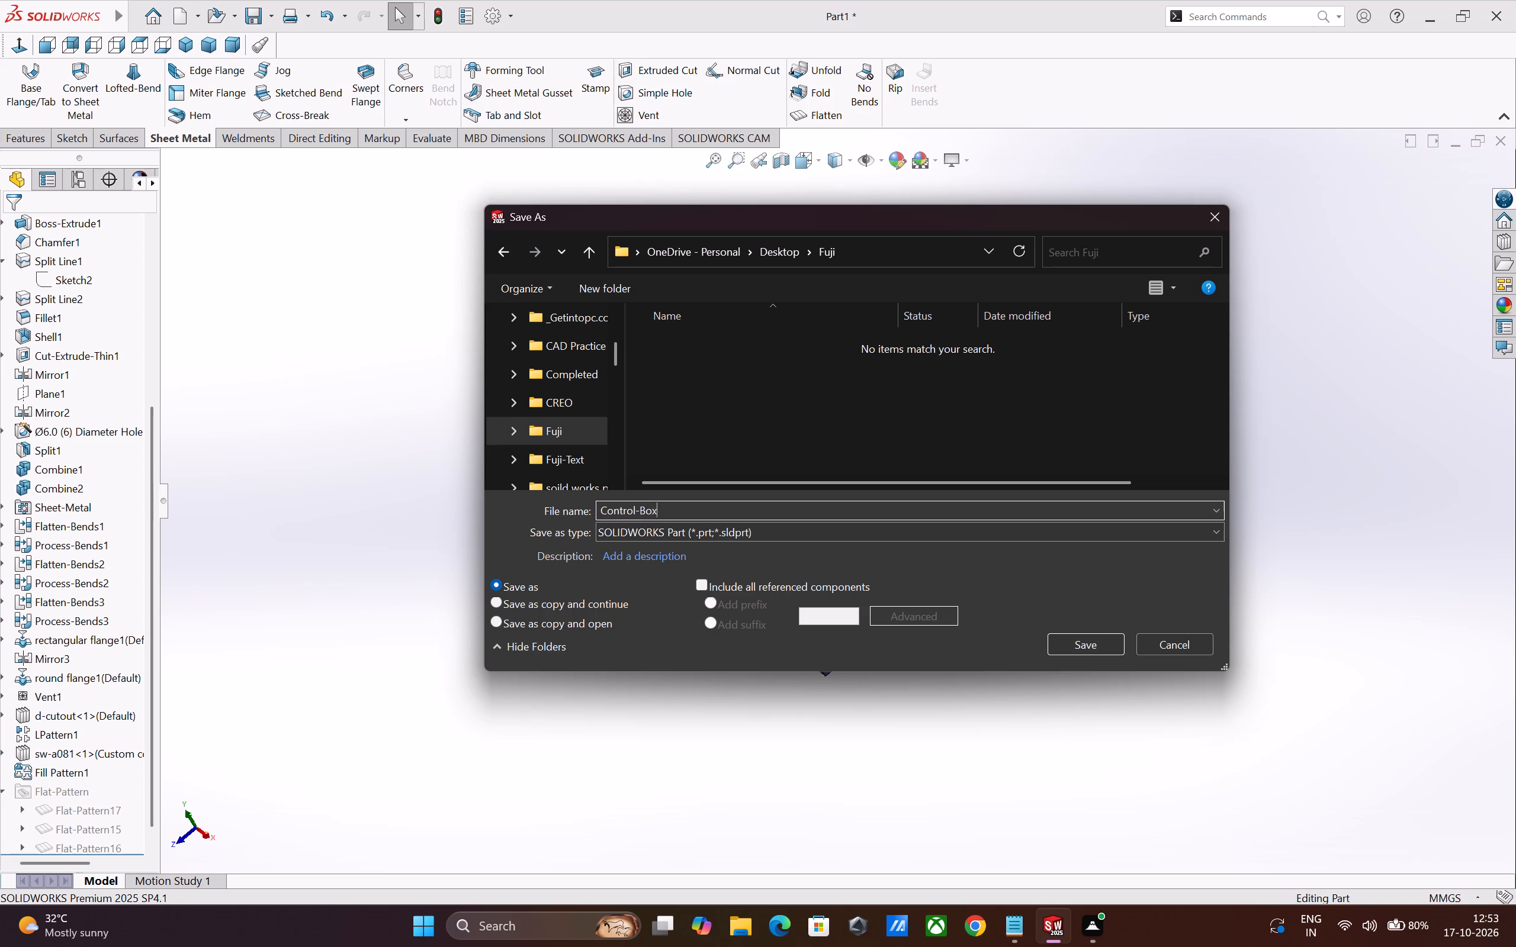
{"action": "key", "text": "minus"}
{"action": "key", "text": "shift+h"}
{"action": "type", "text": "ouds"}
{"action": "key", "text": "BackSpace"}
{"action": "key", "text": "BackSpace"}
{"action": "key", "text": "s"}
{"action": "type", "text": "ing"}
{"action": "left_click", "coordinate": [1074, 646]}
{"action": "key", "text": "ctrl+s"}
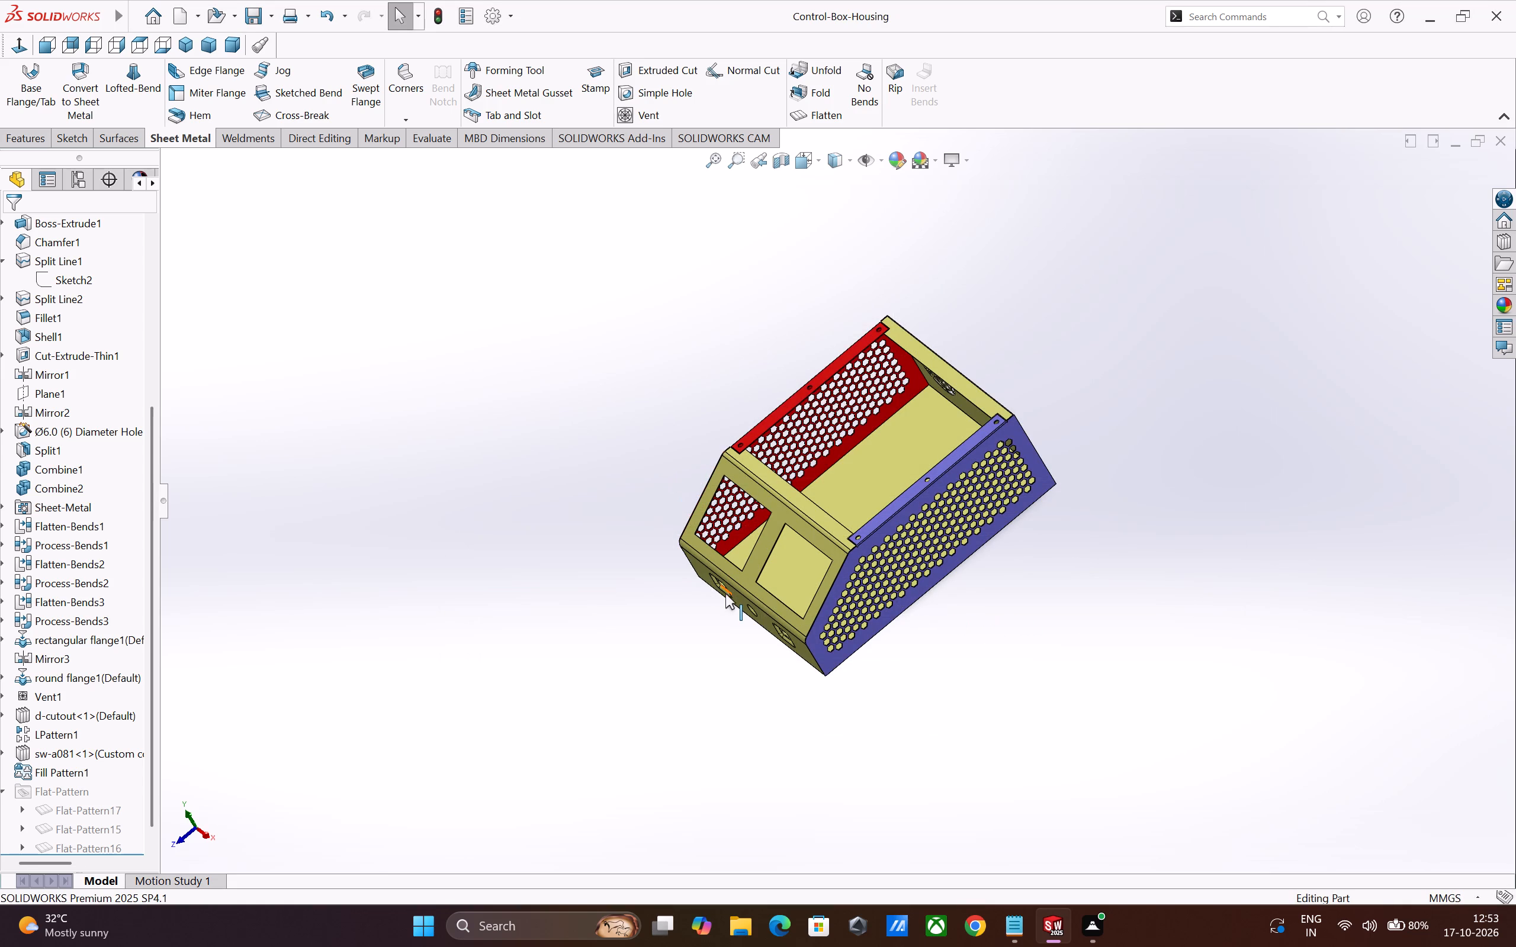
{"action": "left_click", "coordinate": [269, 12]}
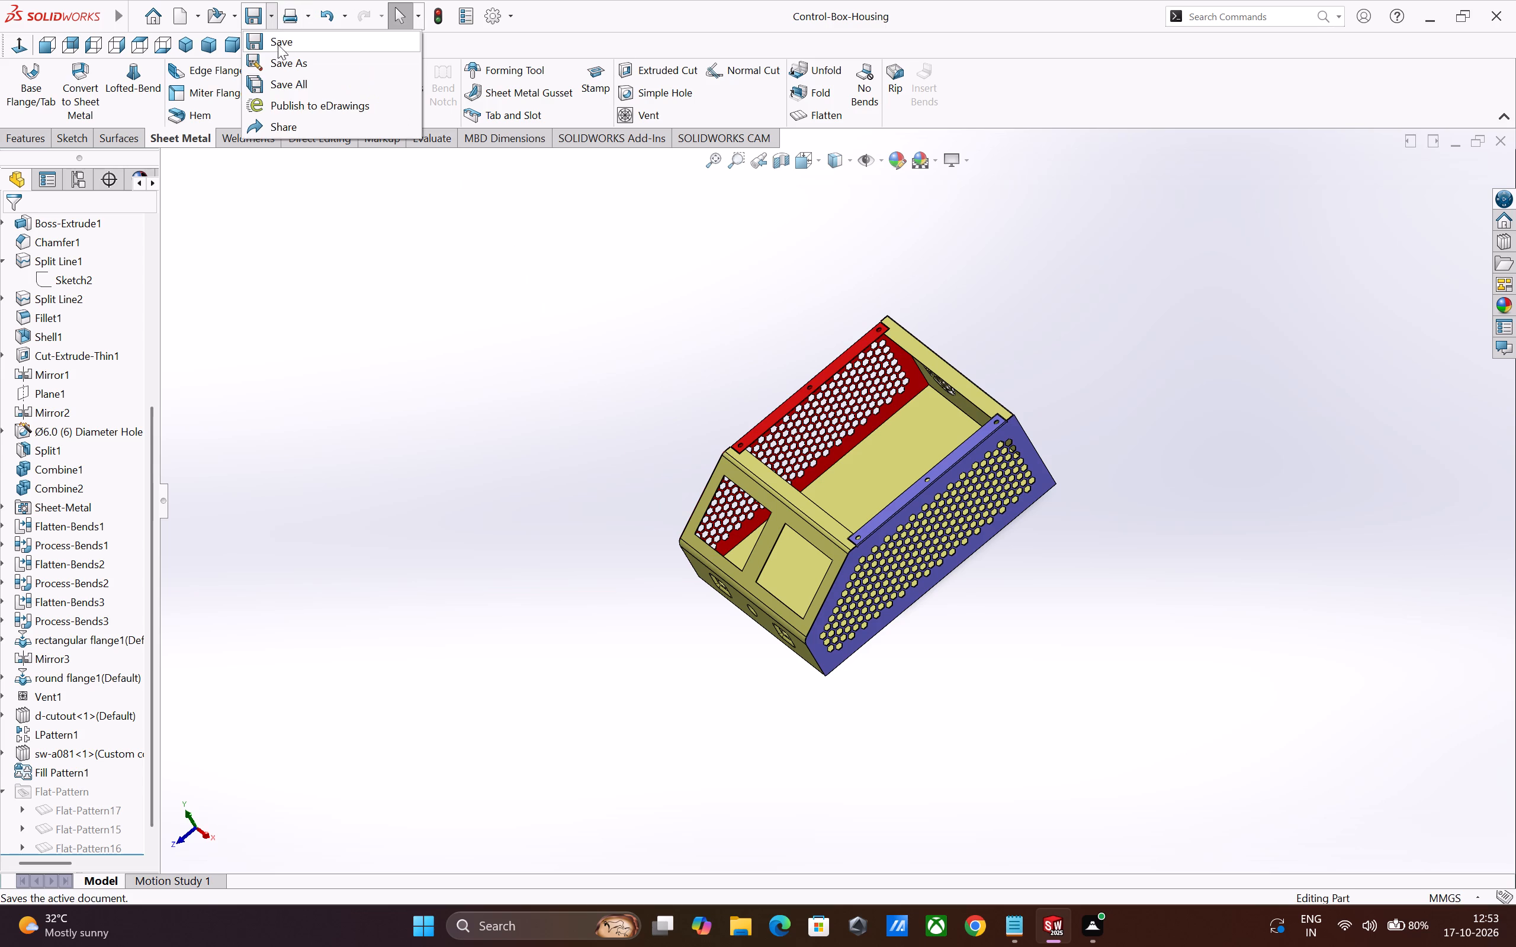
{"action": "left_click", "coordinate": [280, 86]}
Save the housing part as an Adobe Portable Document Format (*.pdf) file.
{"action": "left_click", "coordinate": [276, 24]}
{"action": "left_click", "coordinate": [288, 57]}
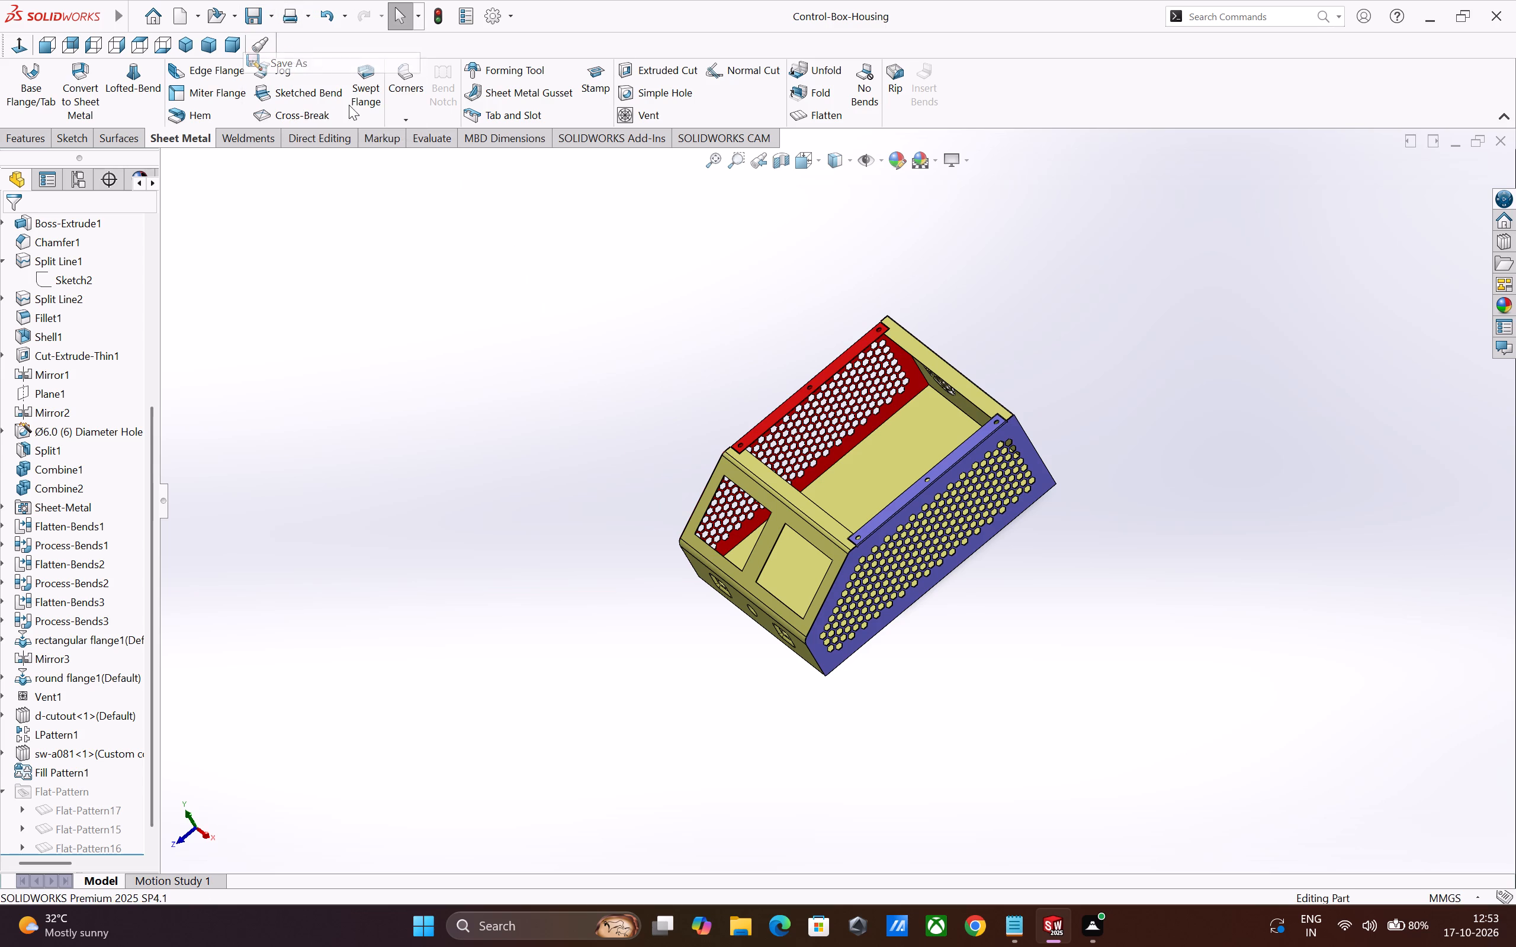
{"action": "left_click", "coordinate": [1168, 527]}
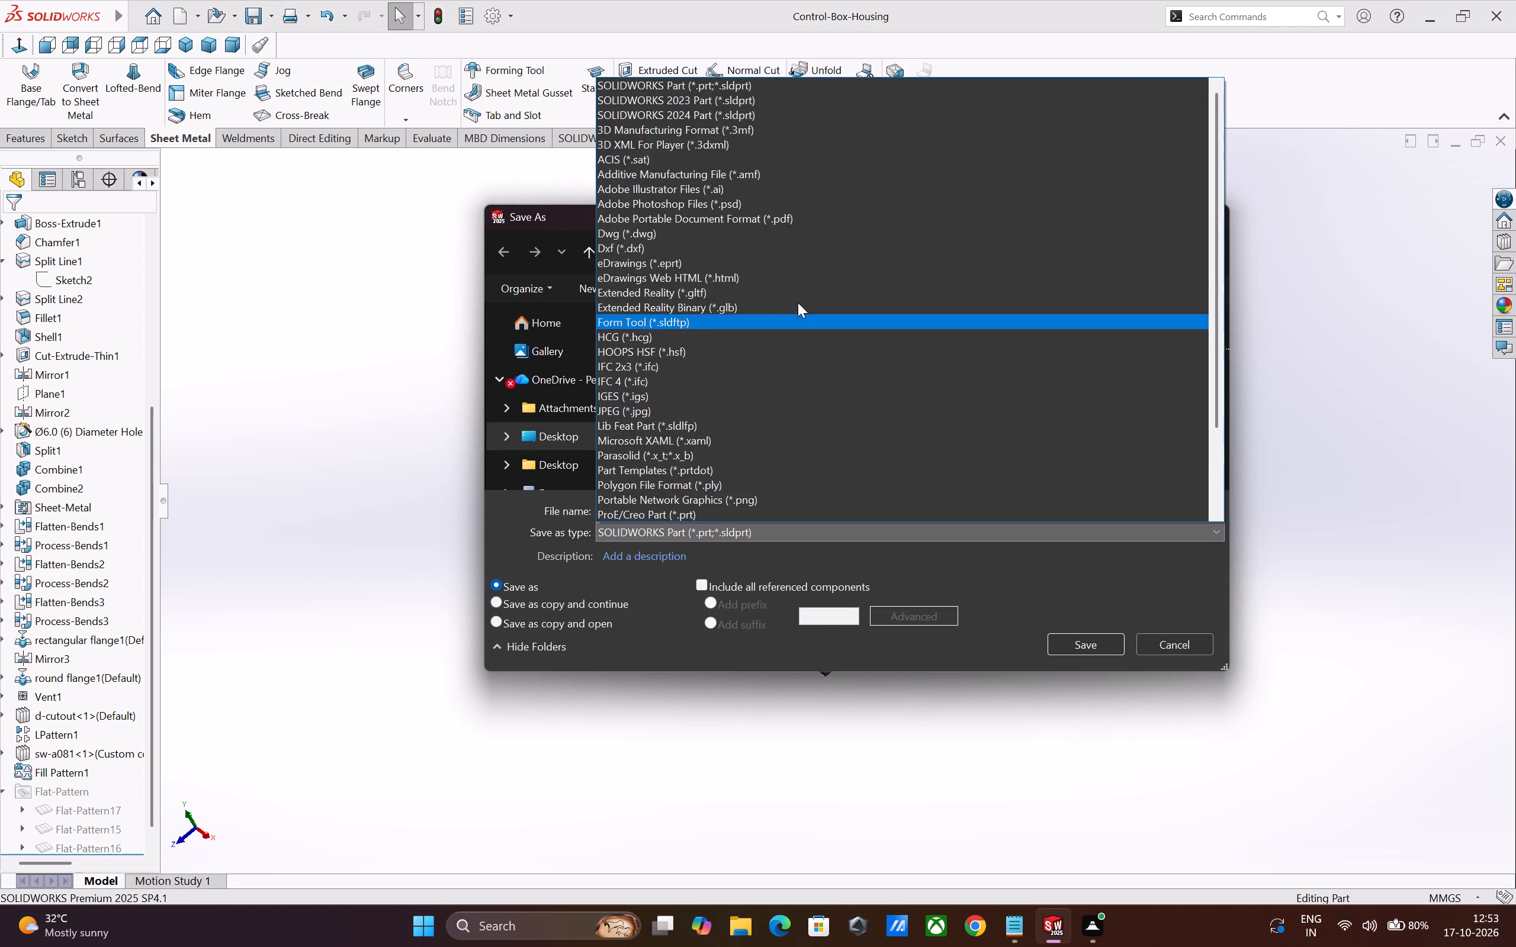
{"action": "left_click", "coordinate": [774, 212]}
{"action": "left_click", "coordinate": [1090, 680]}
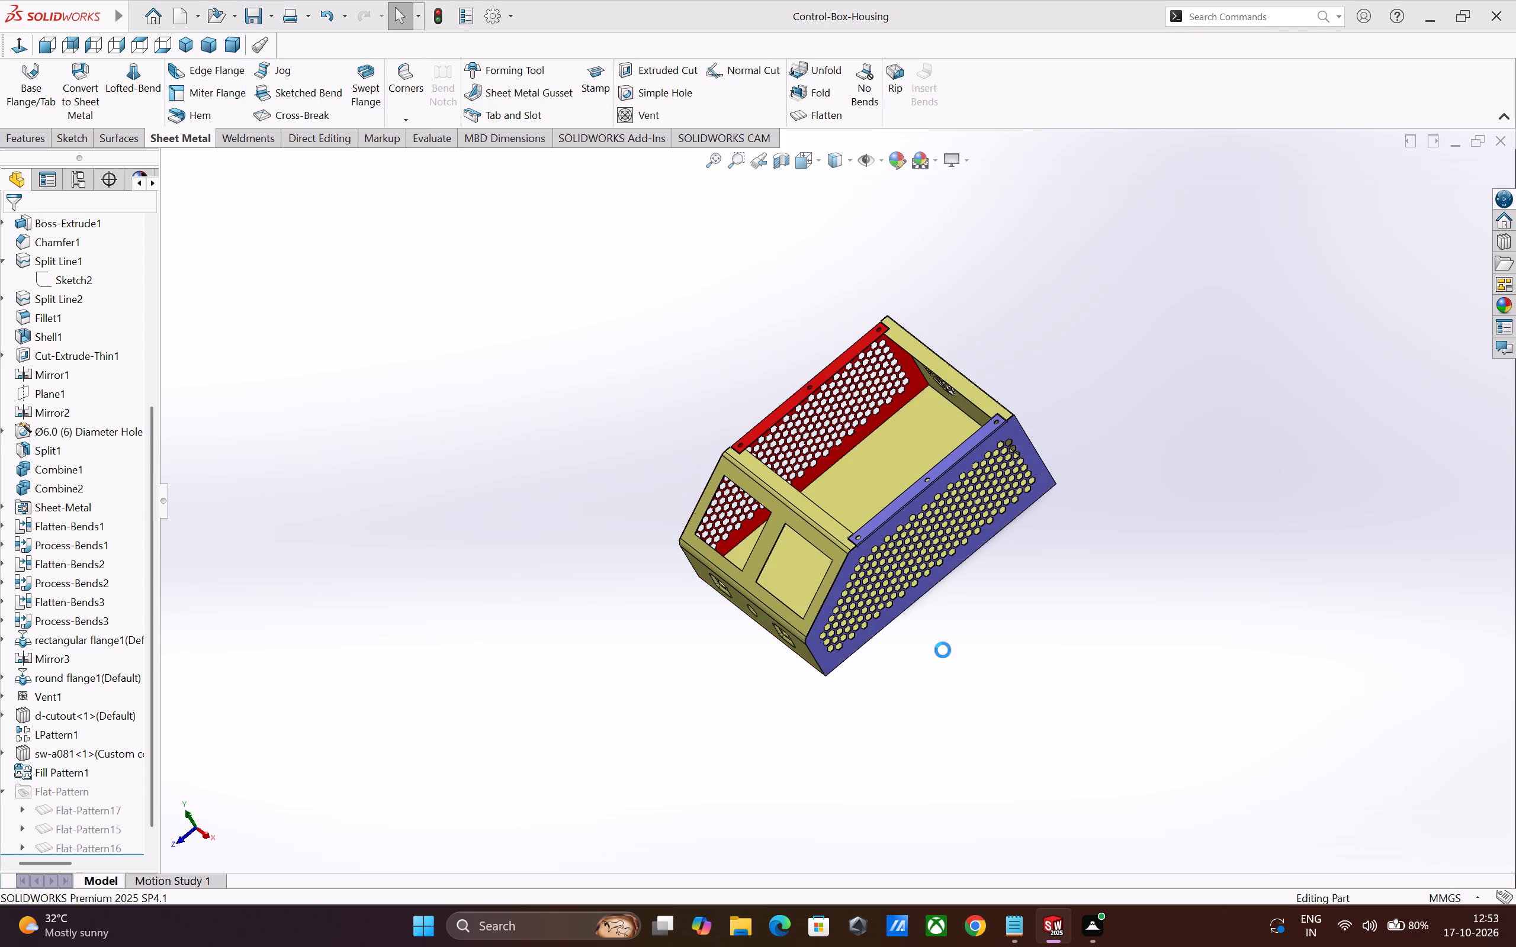